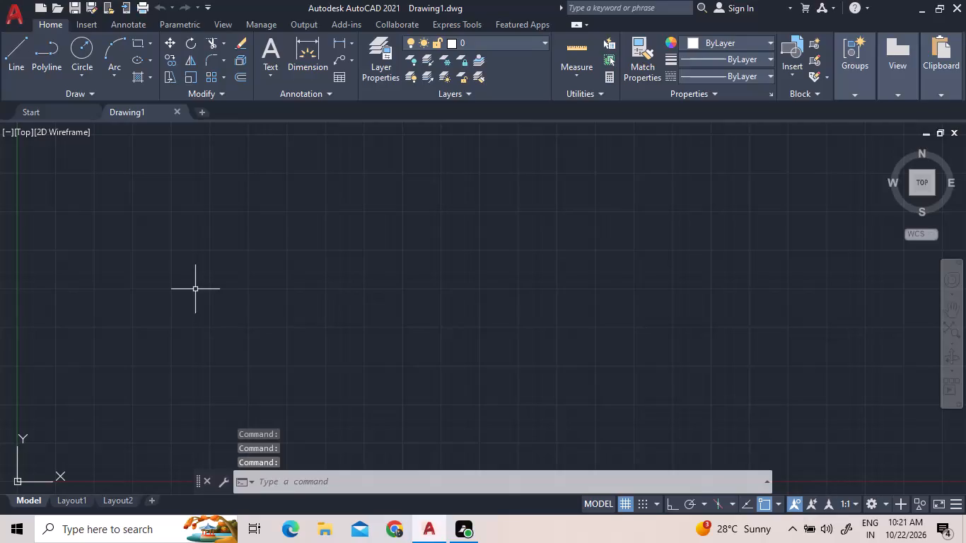
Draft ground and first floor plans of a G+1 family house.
Turn on command log file recording with LOGFILEON.
type("log")
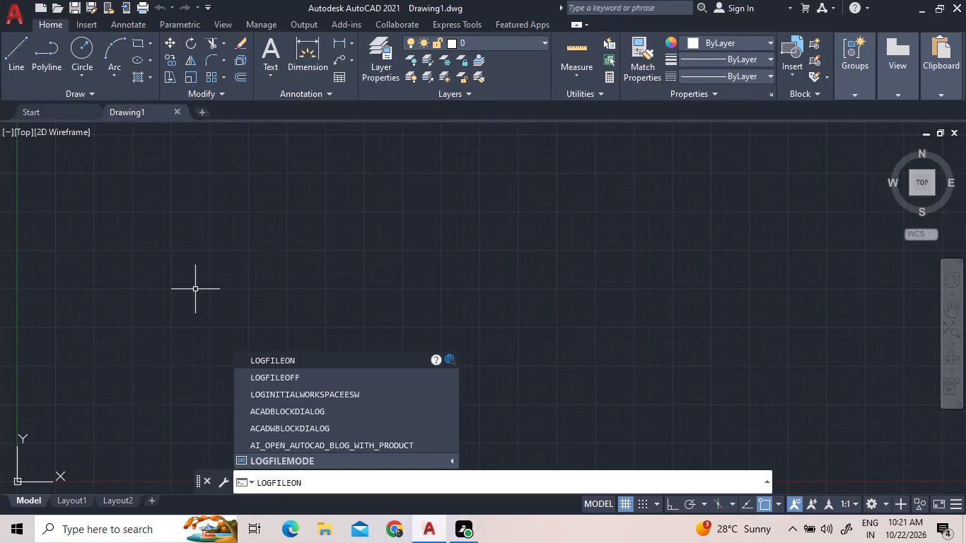
key("Return")
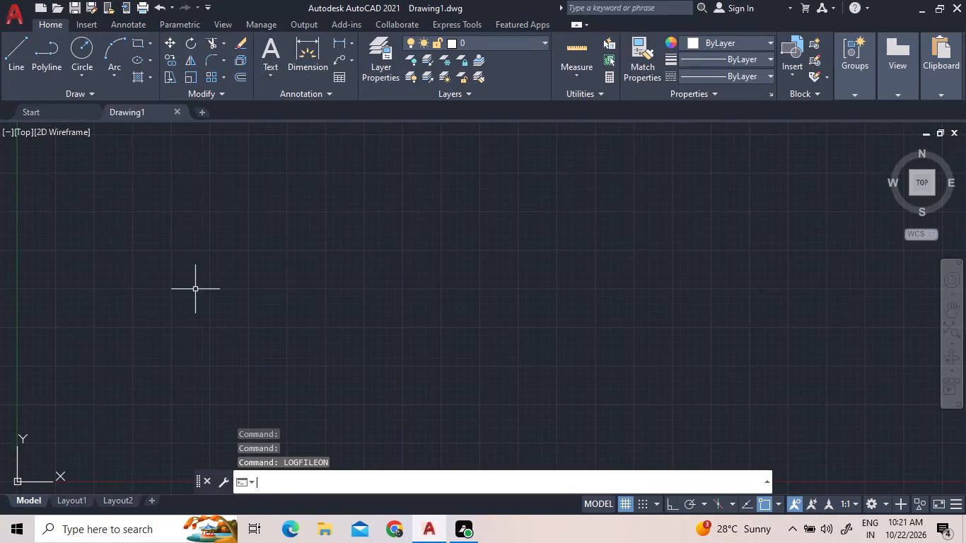
type("log")
key("Return")
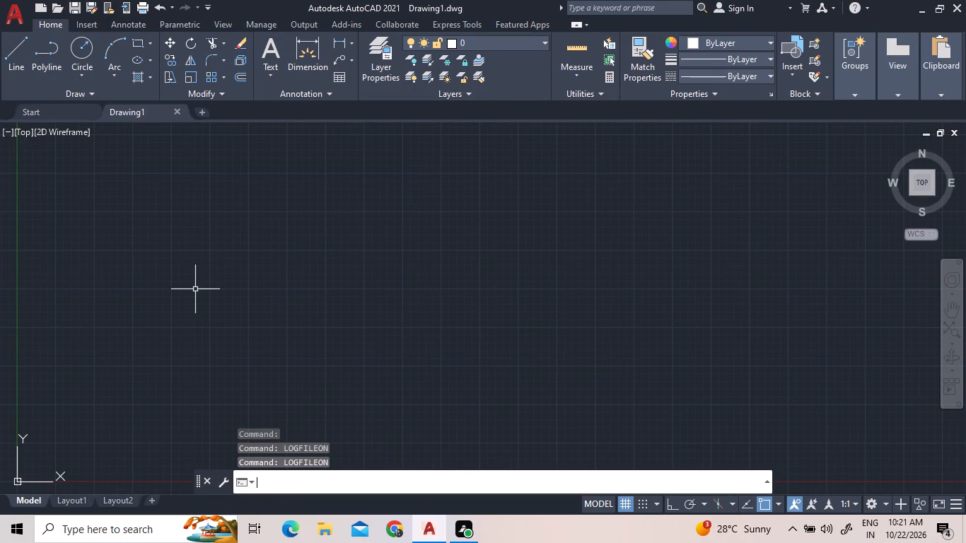
Configure the drawing units to Engineering length type with 0'-0" precision.
type("un")
key("Return")
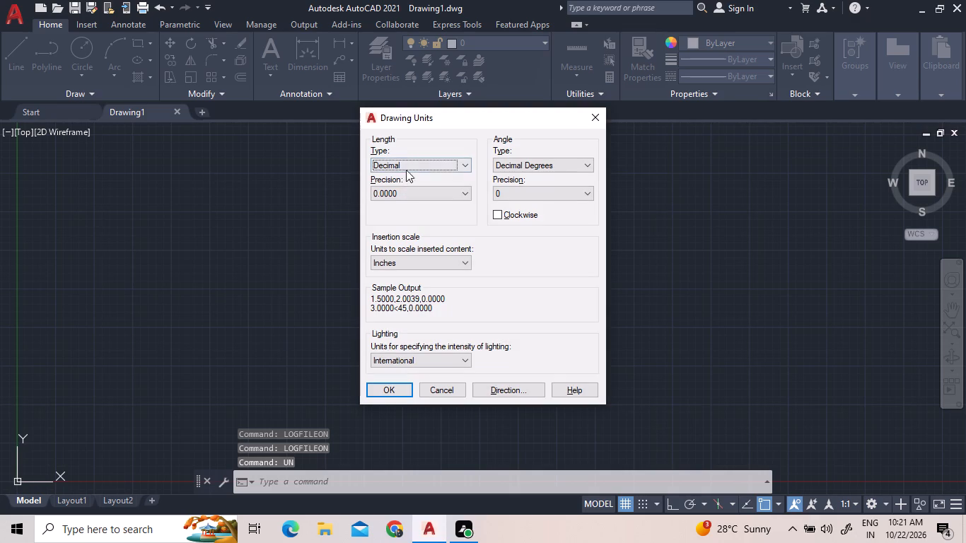
left_click(406, 167)
left_click(397, 194)
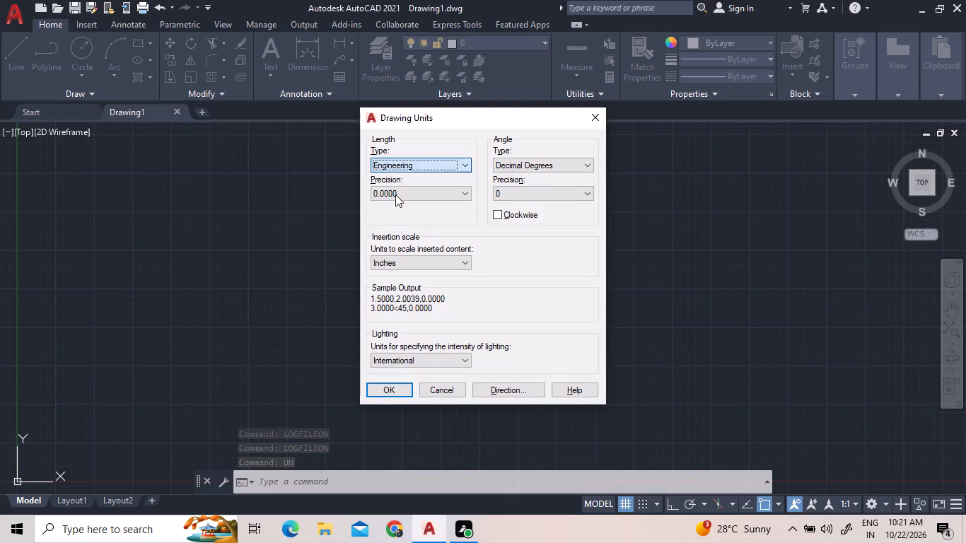
left_click(395, 194)
left_click(395, 205)
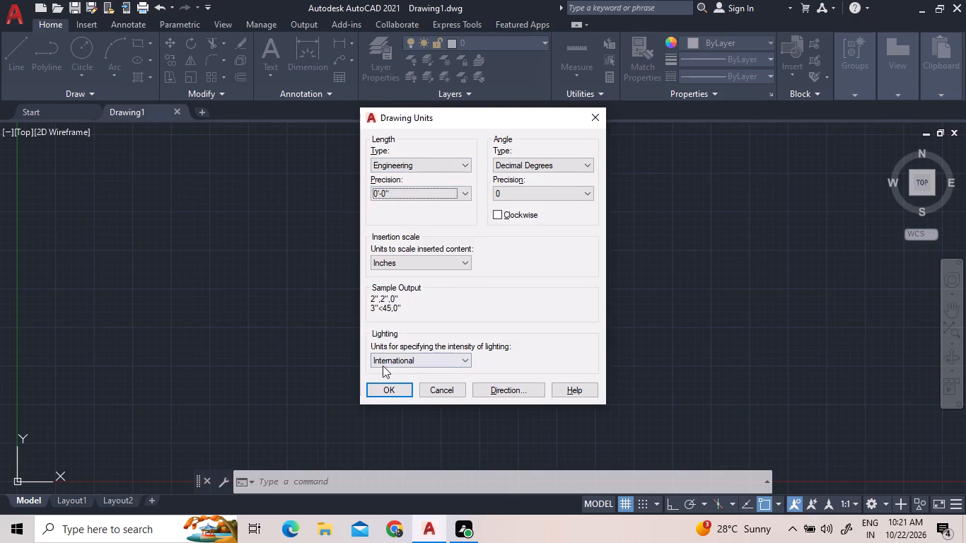
left_click(375, 392)
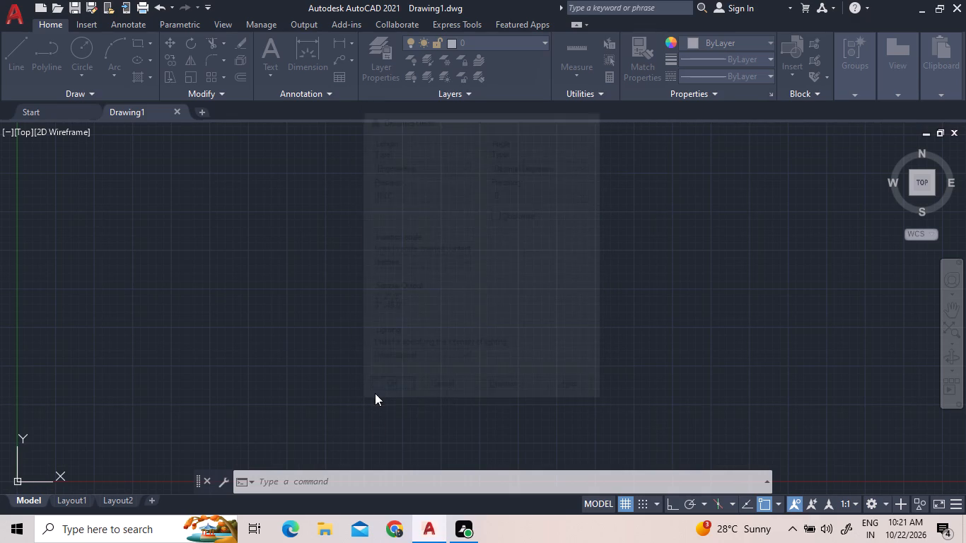
Set the Standard dimension style's primary units to Engineering format with 0'-0" precision.
type("dims")
key("Return")
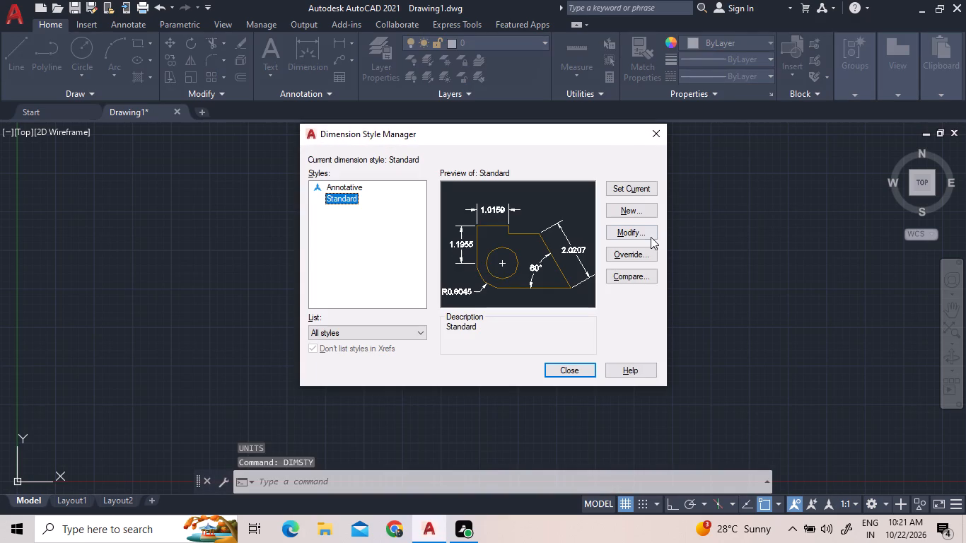
left_click(650, 238)
left_click(650, 238)
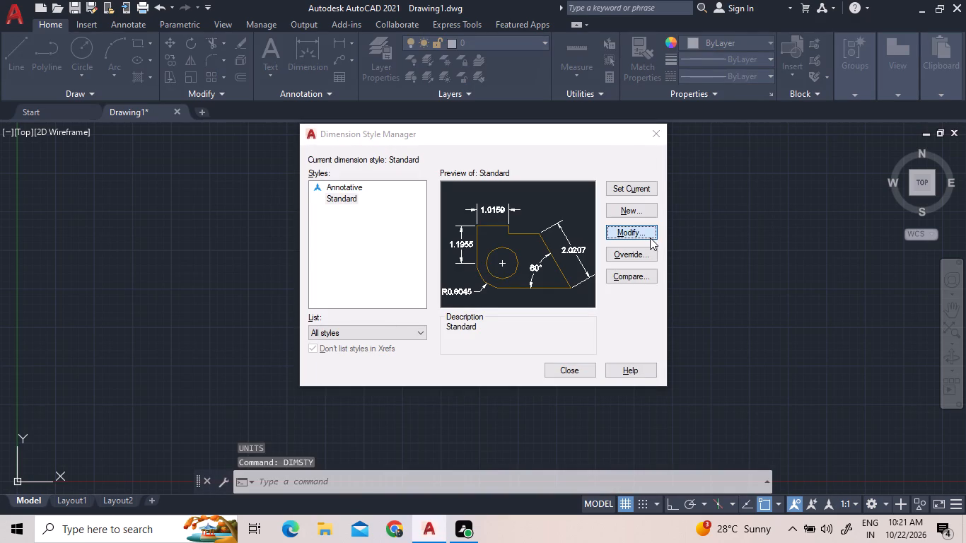
left_click(481, 139)
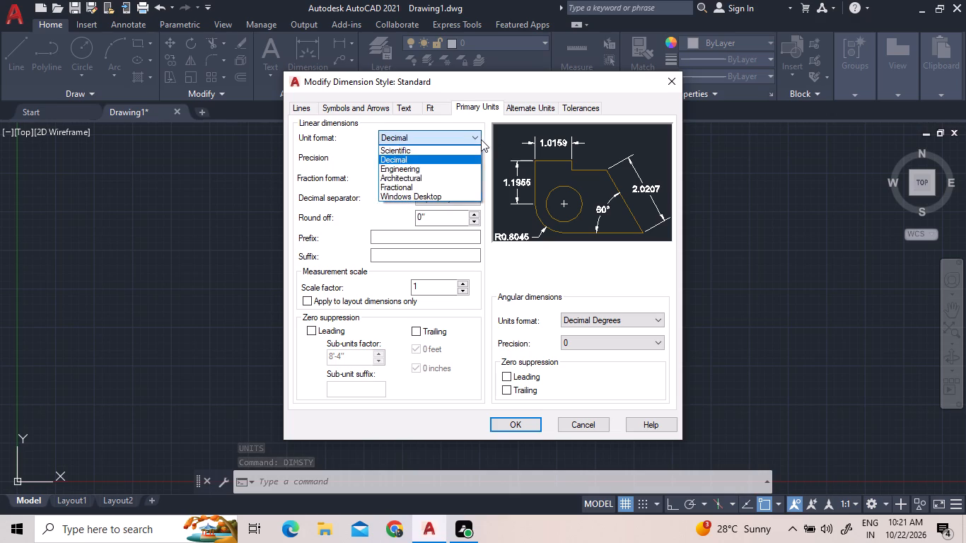
left_click(461, 169)
left_click(457, 160)
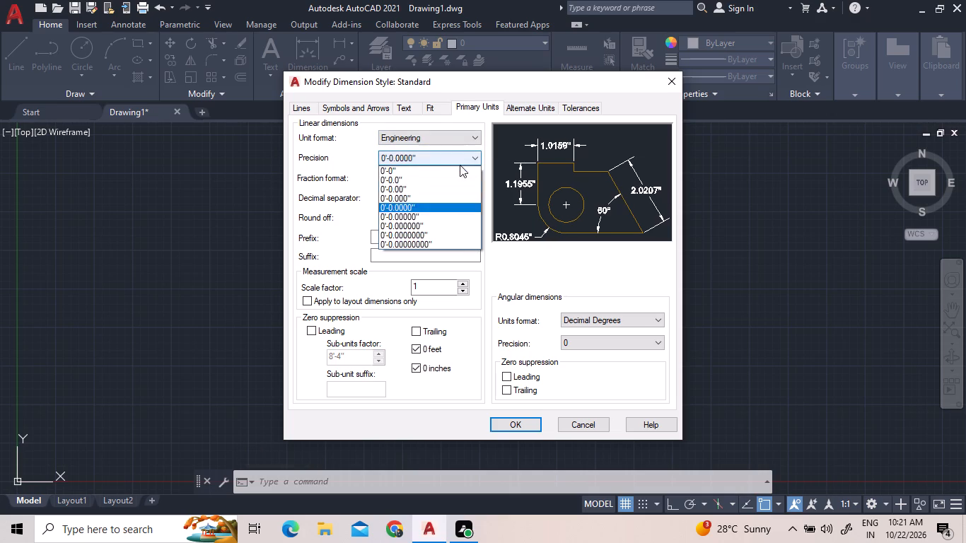
left_click(460, 167)
left_click(518, 421)
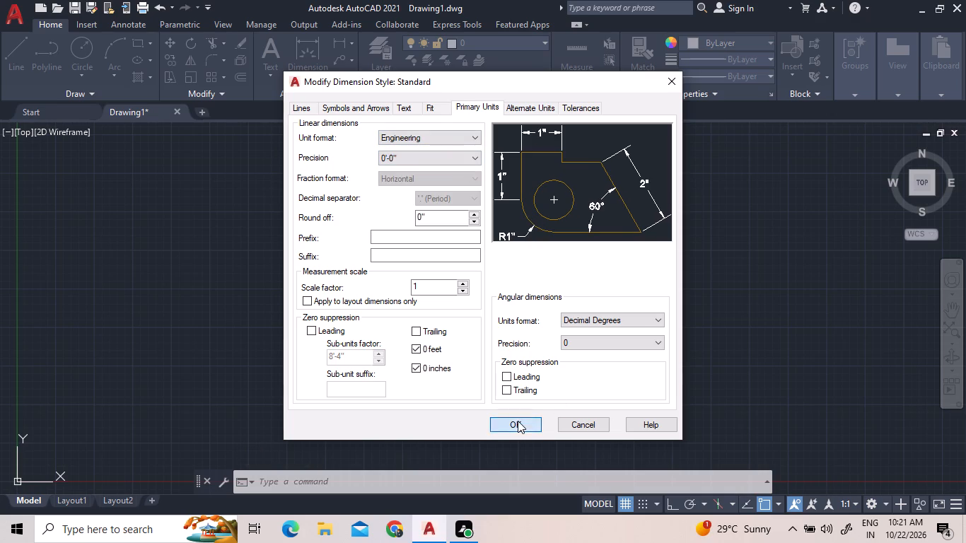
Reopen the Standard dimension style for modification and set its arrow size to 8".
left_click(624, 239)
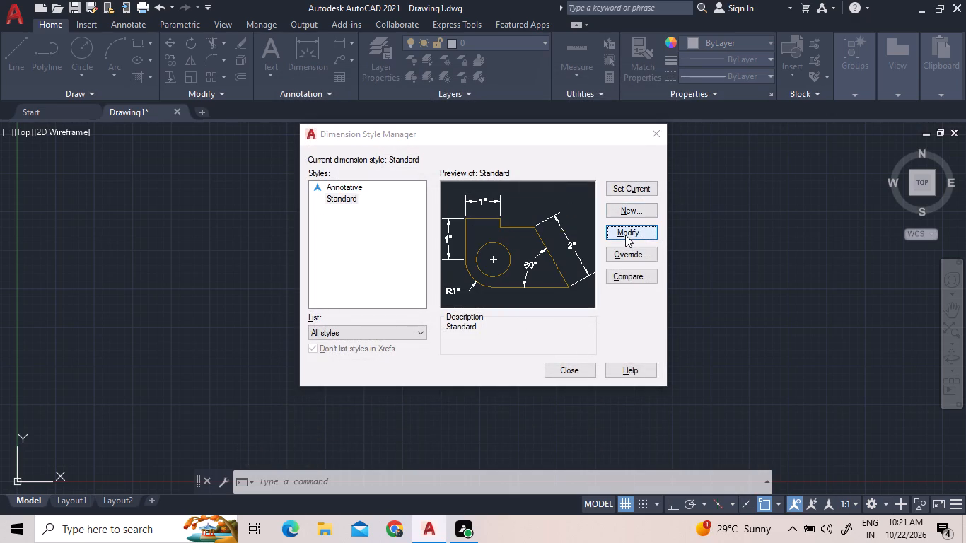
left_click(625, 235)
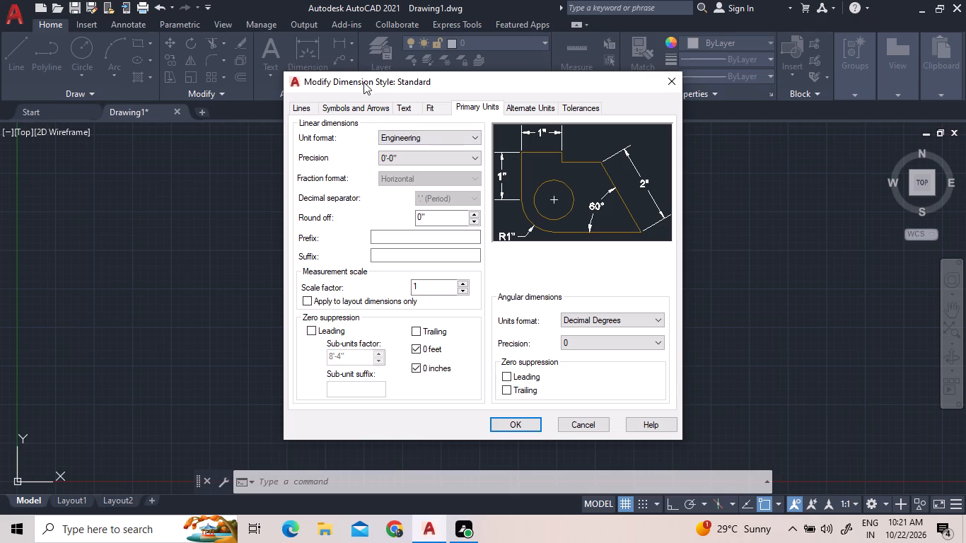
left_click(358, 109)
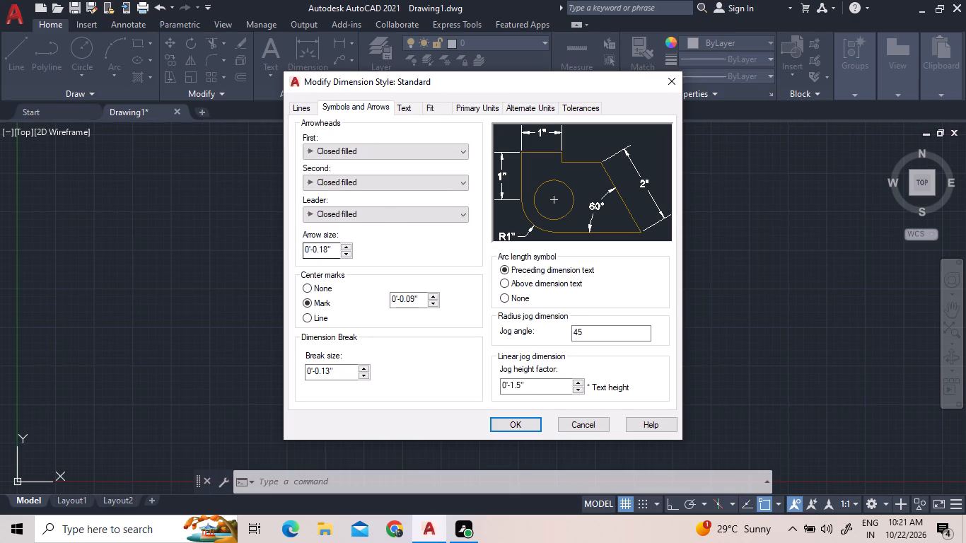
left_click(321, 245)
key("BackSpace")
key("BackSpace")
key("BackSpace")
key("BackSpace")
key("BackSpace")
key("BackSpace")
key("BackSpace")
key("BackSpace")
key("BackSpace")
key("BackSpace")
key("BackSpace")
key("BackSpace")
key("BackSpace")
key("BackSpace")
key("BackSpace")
Set the baseline spacing of the Standard style's dimension lines to 8".
left_click(305, 110)
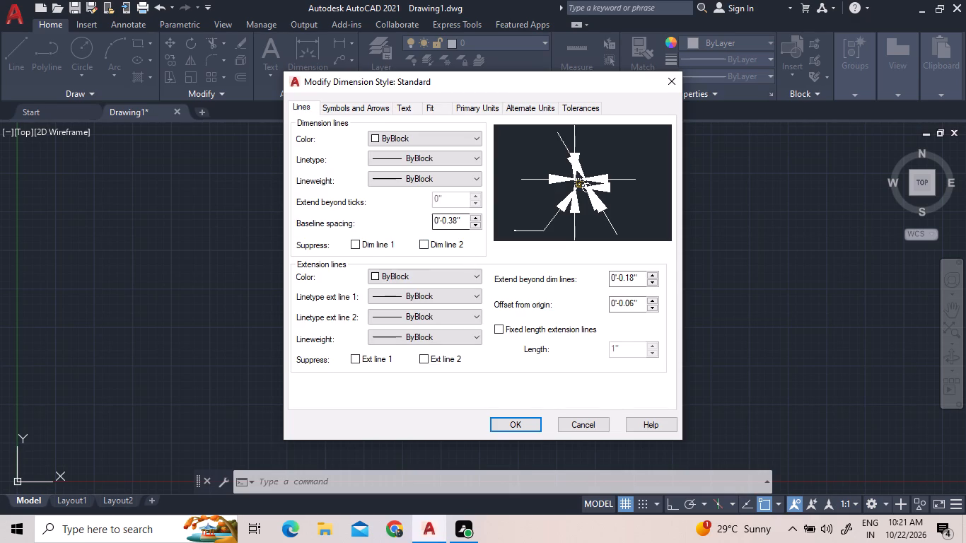
left_click(450, 222)
key("BackSpace")
key("BackSpace")
key("BackSpace")
key("BackSpace")
key("BackSpace")
key("BackSpace")
key("BackSpace")
key("BackSpace")
key("BackSpace")
key("BackSpace")
key("BackSpace")
key("BackSpace")
key("BackSpace")
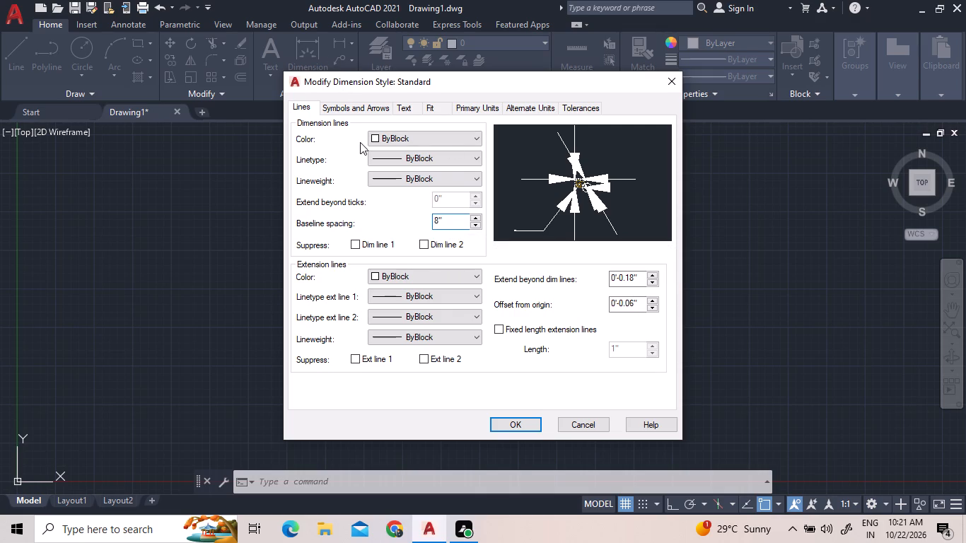
Set the Standard dimension style's arrow size to 6".
left_click(360, 108)
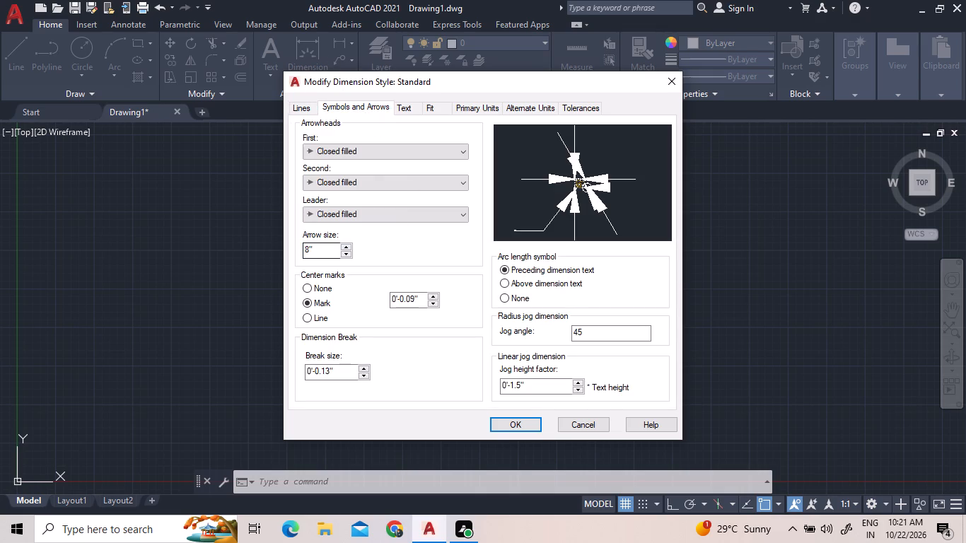
left_click(310, 252)
key("BackSpace")
key("6")
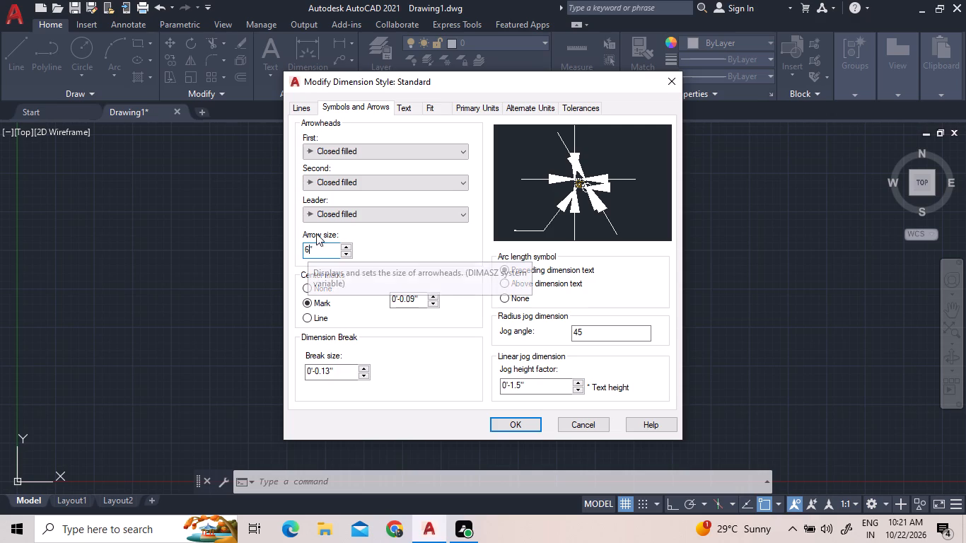
Set the dimension text height to 6", apply the Standard style changes and close the Dimension Style Manager.
left_click(401, 113)
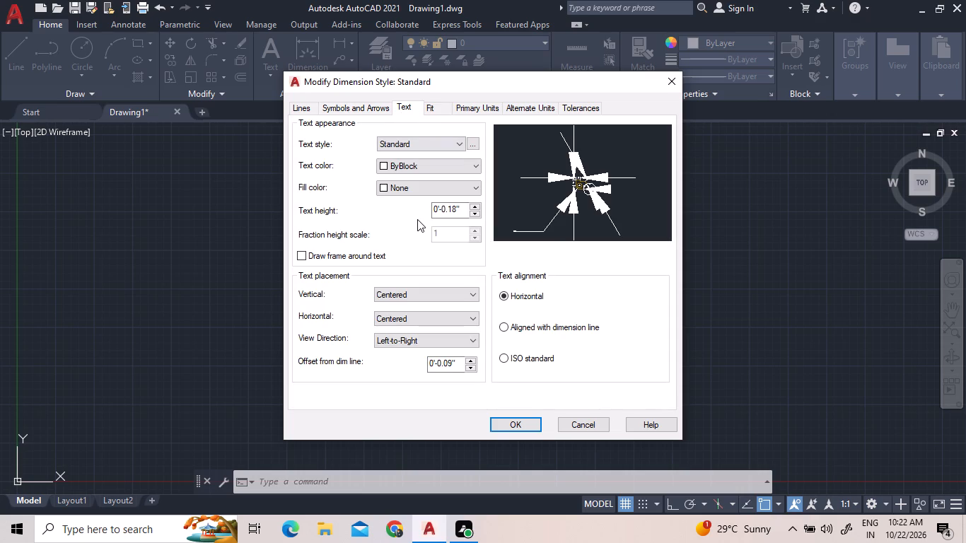
left_click(454, 208)
key("BackSpace")
key("BackSpace")
key("BackSpace")
key("BackSpace")
key("BackSpace")
key("BackSpace")
key("BackSpace")
key("BackSpace")
key("BackSpace")
key("BackSpace")
key("BackSpace")
key("BackSpace")
key("BackSpace")
key("BackSpace")
key("BackSpace")
key("BackSpace")
key("BackSpace")
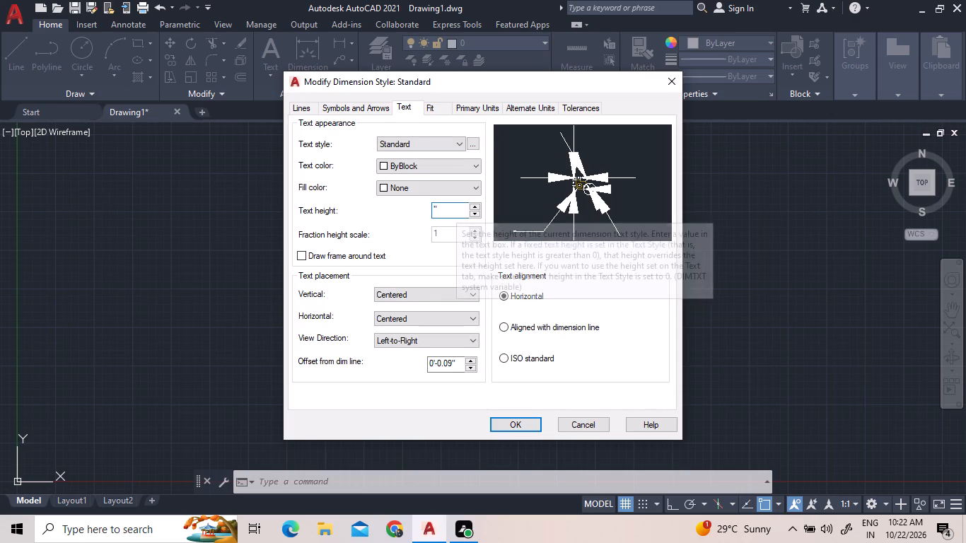
key("6")
left_click(472, 113)
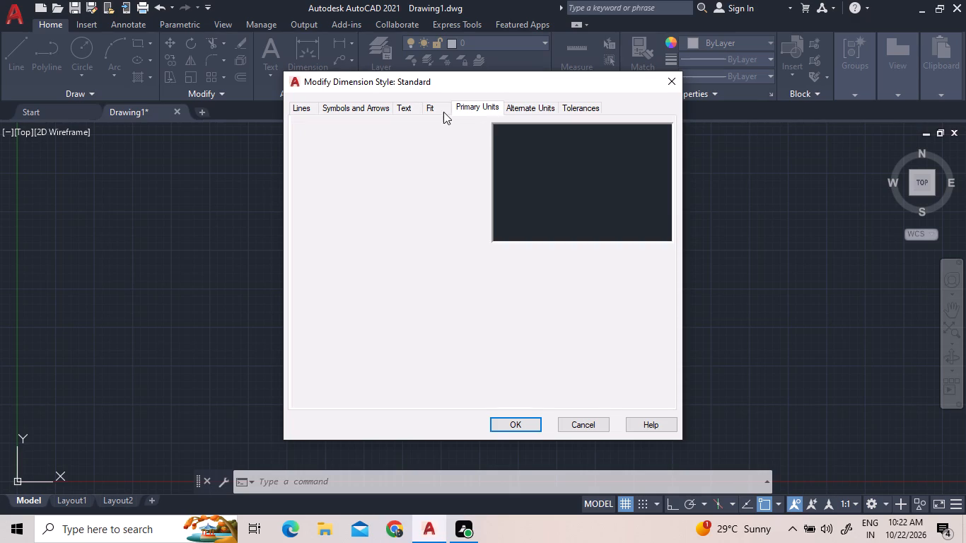
left_click(508, 423)
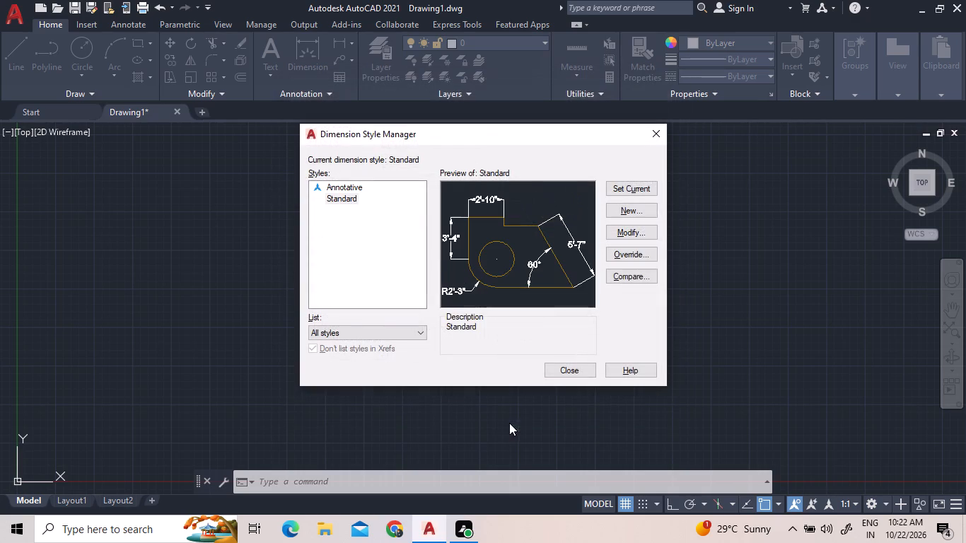
left_click(571, 367)
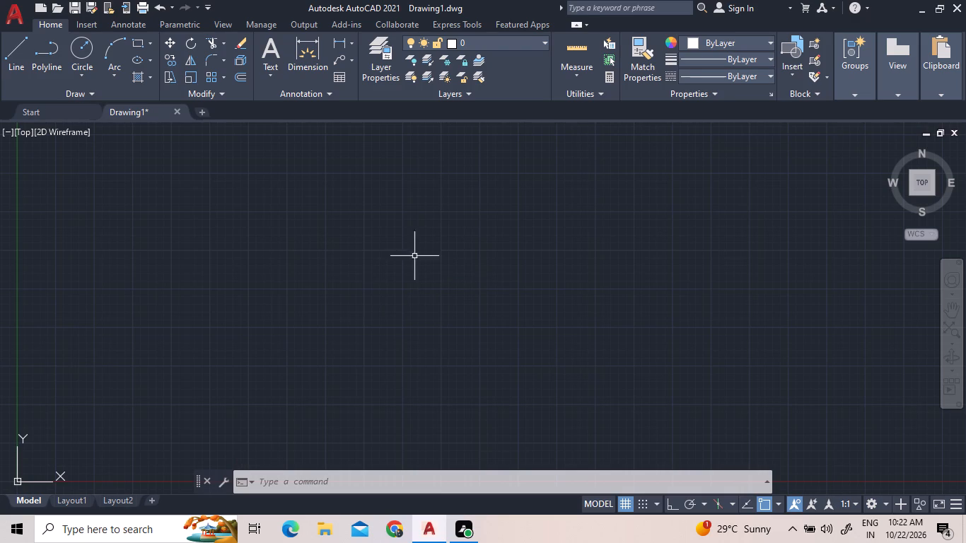
Turn on Ortho mode and draw a 30' horizontal line near the origin.
left_click(21, 72)
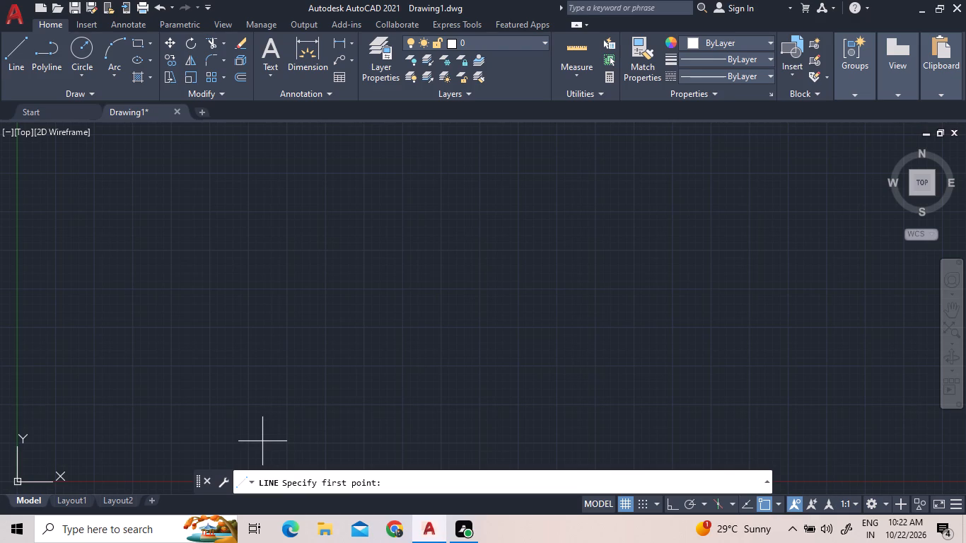
key("F8")
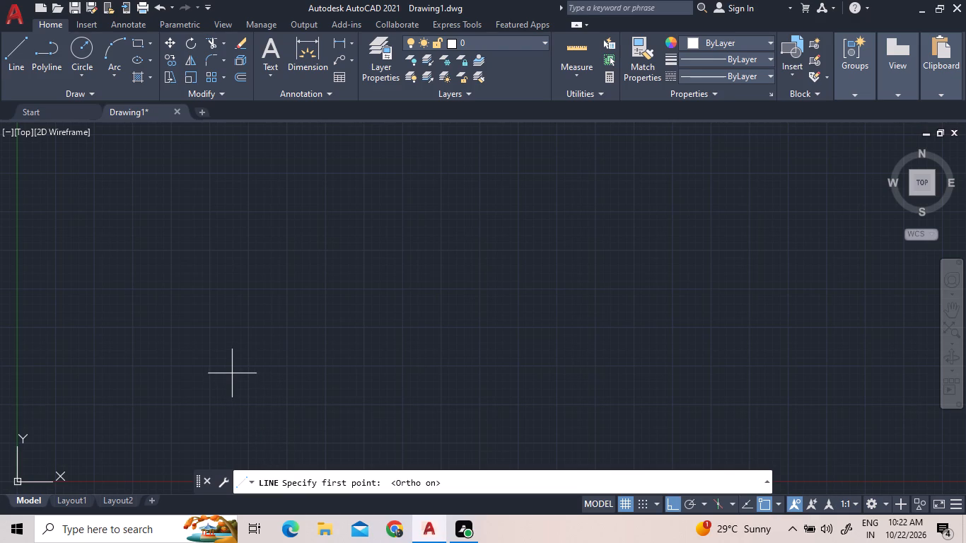
left_click(228, 431)
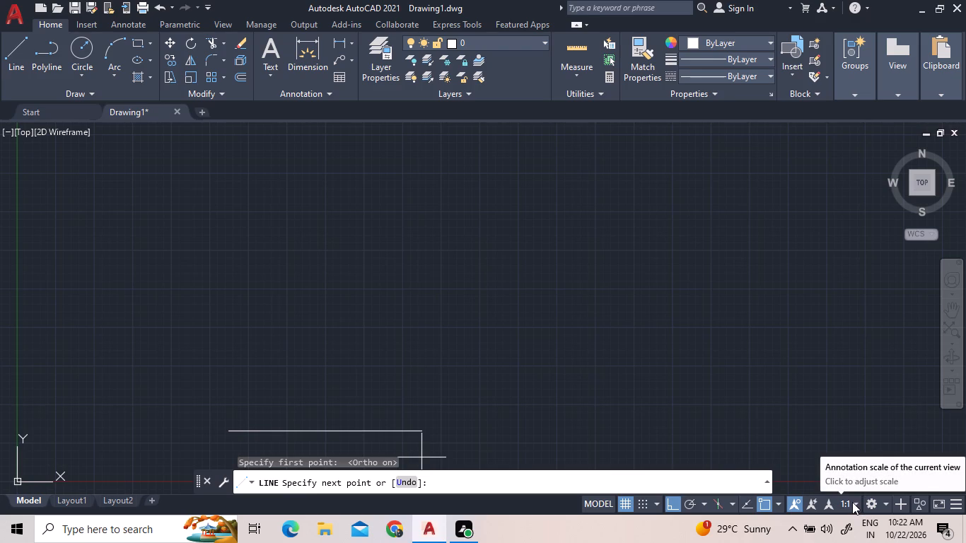
key("3")
key("0")
key("apostrophe")
key("Return")
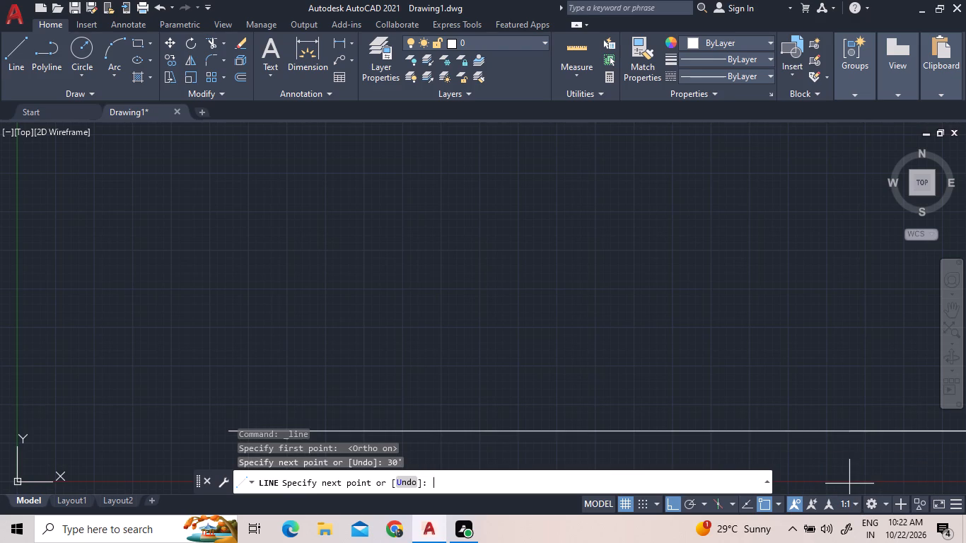
scroll(592, 285, "down", 13)
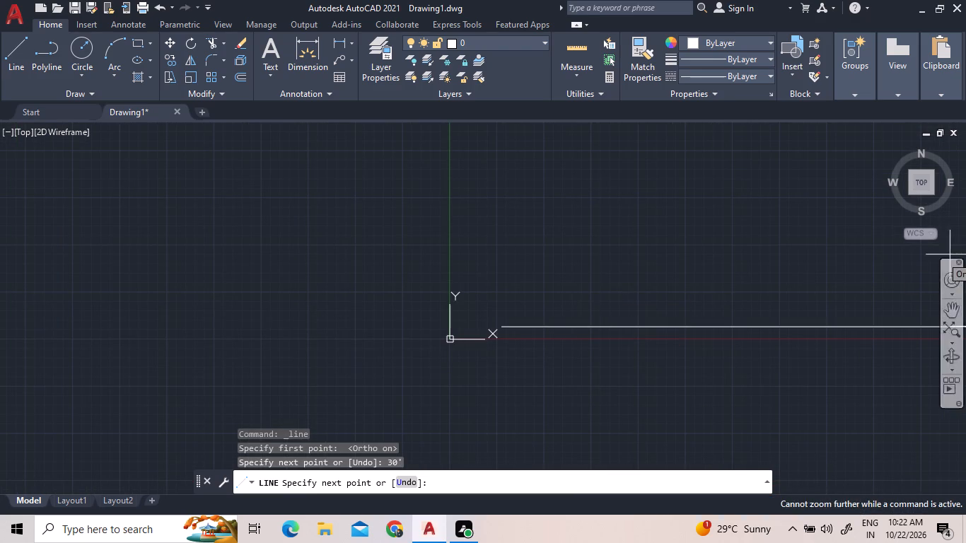
key("Escape")
Erase the horizontal line just drawn.
left_click_drag(693, 355, 689, 325)
left_click(643, 245)
key("Delete")
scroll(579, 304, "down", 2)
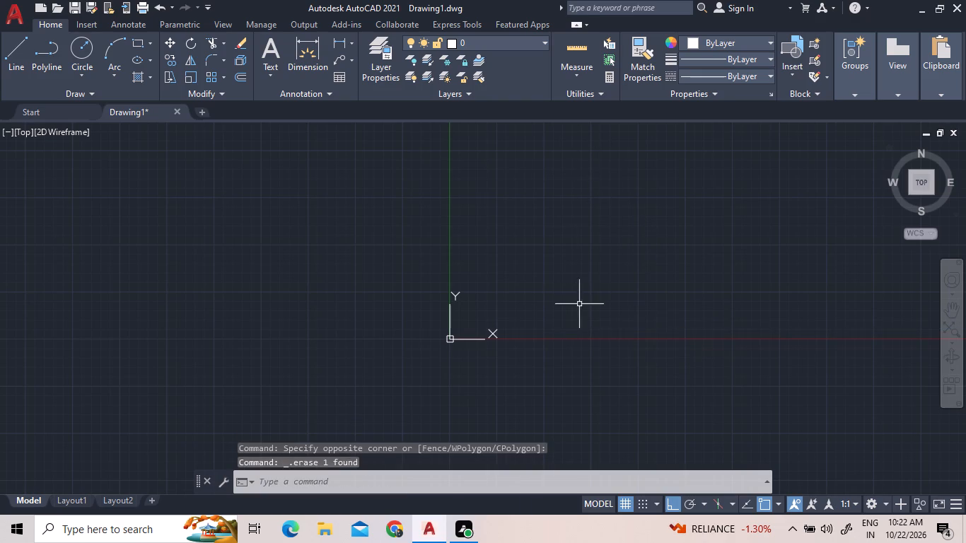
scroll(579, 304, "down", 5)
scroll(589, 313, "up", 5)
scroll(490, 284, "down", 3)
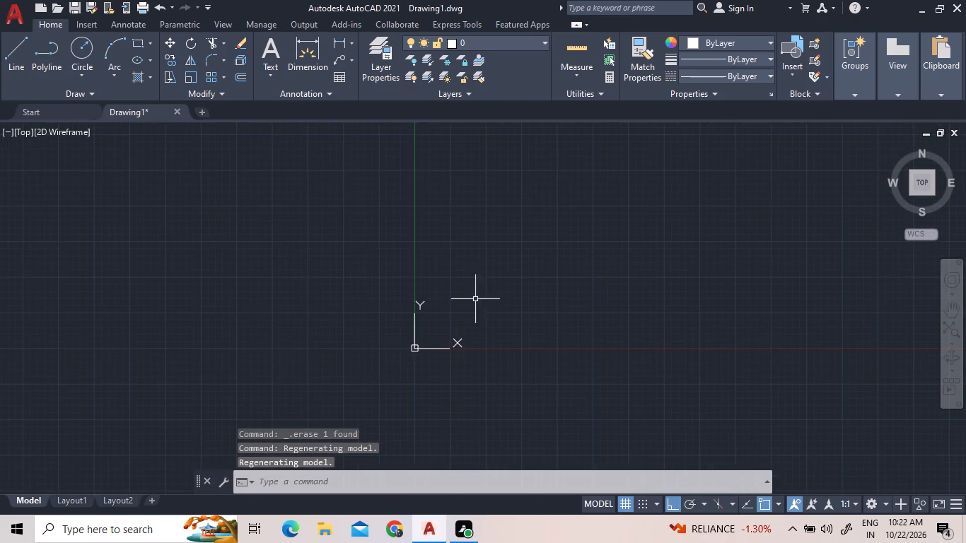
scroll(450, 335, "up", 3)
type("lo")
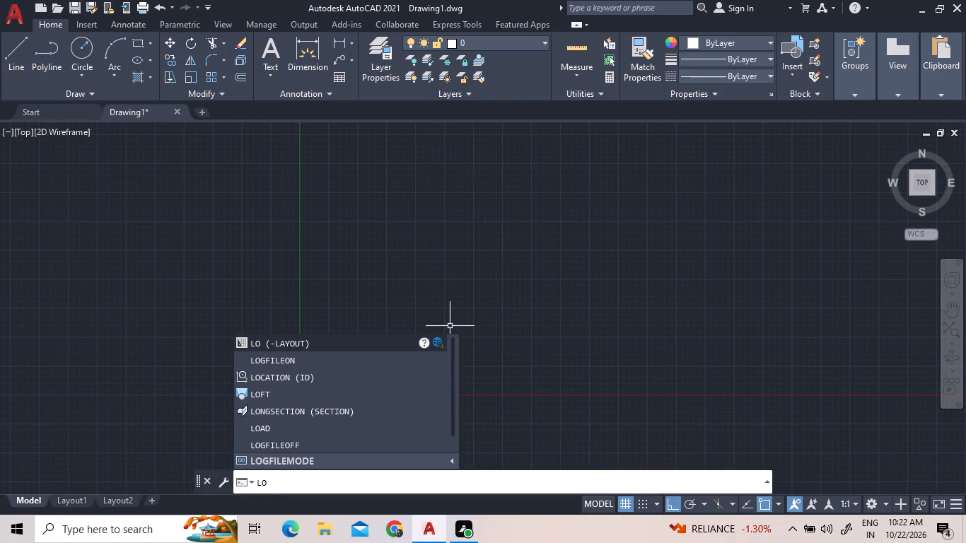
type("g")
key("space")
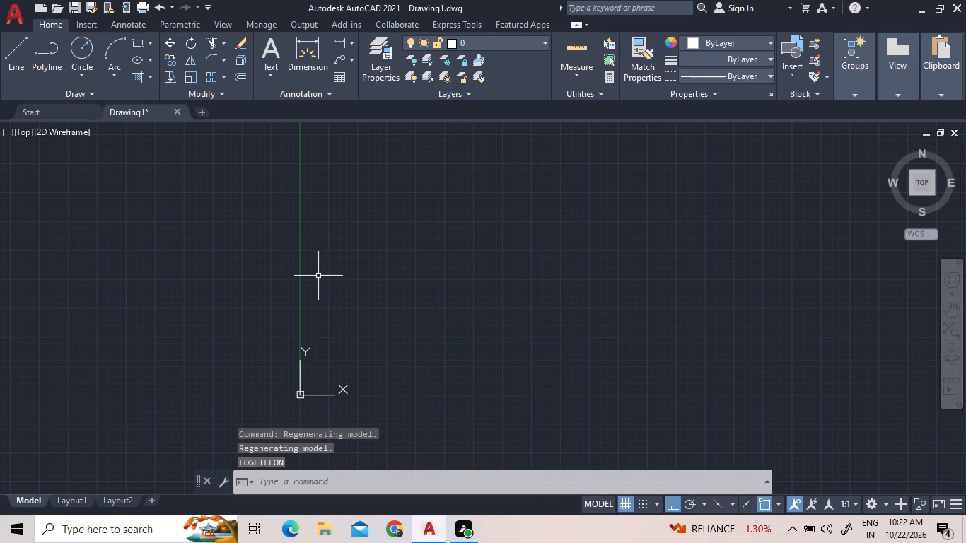
Set the model space limits from the default origin corner to 100',100' and zoom to show all of the drawing area.
type("li")
key("m")
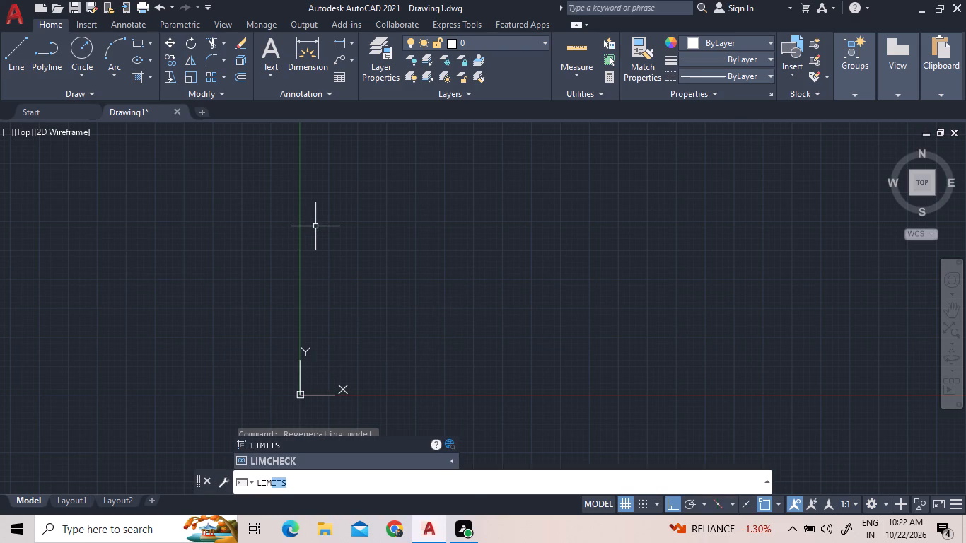
key("Return")
key("Return")
type("100")
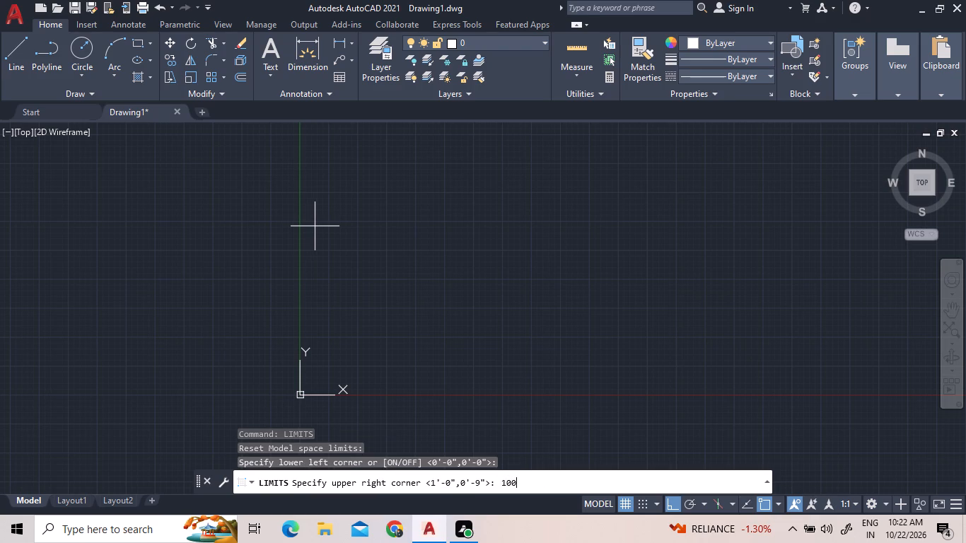
key("apostrophe")
type(",1")
type("00")
key("apostrophe")
key("Return")
type("z a")
key("space")
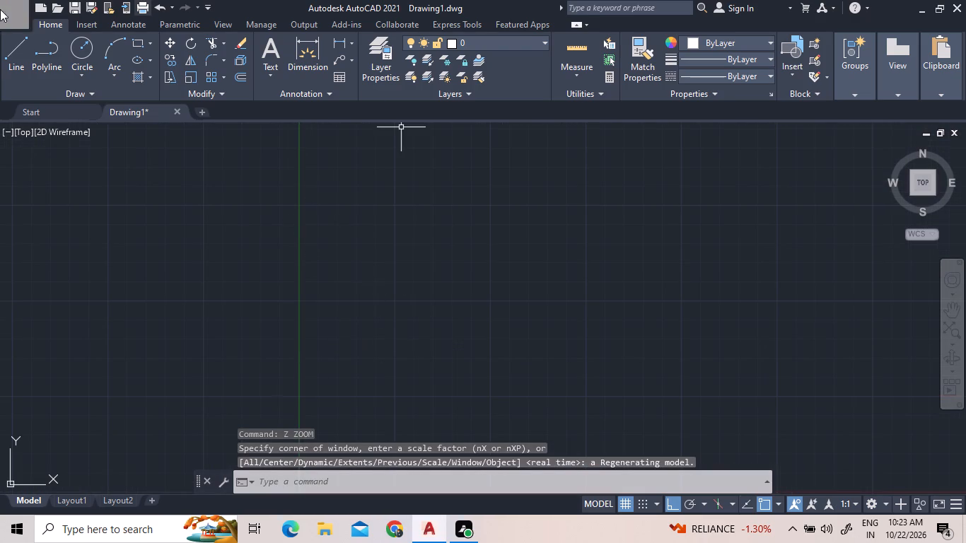
Draw a closed rectangular outline of lines, 30' wide and 40' high, starting from its lower-left corner on the Y axis.
left_click(26, 54)
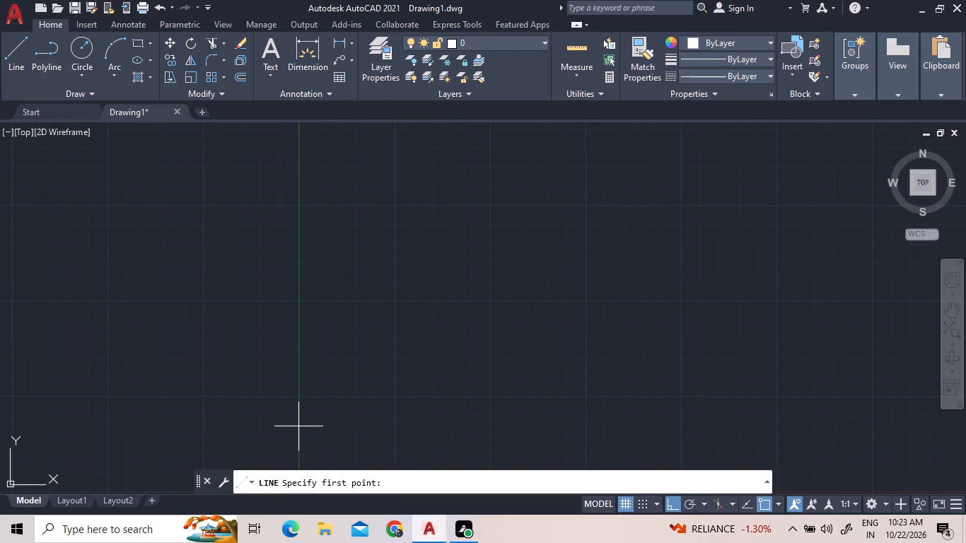
left_click(298, 426)
type("30")
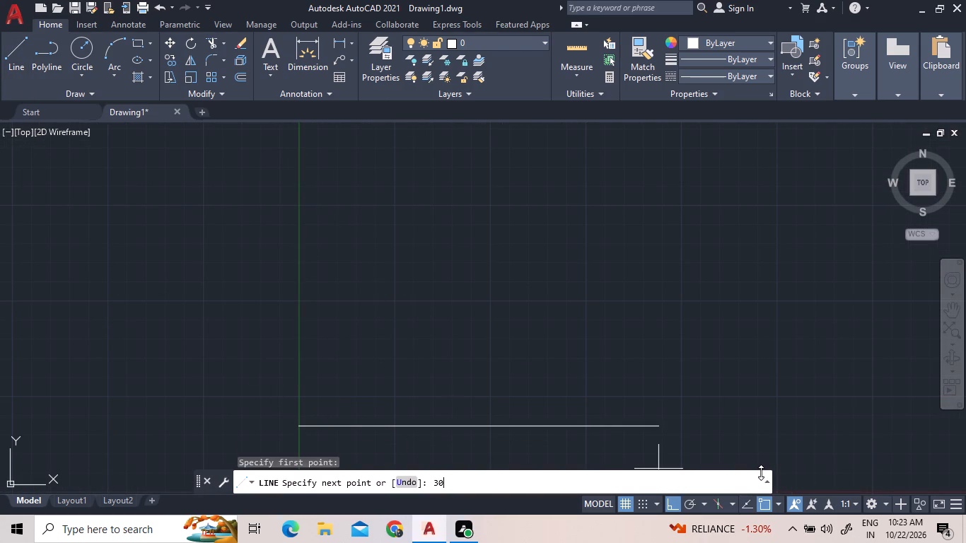
key("apostrophe")
key("Return")
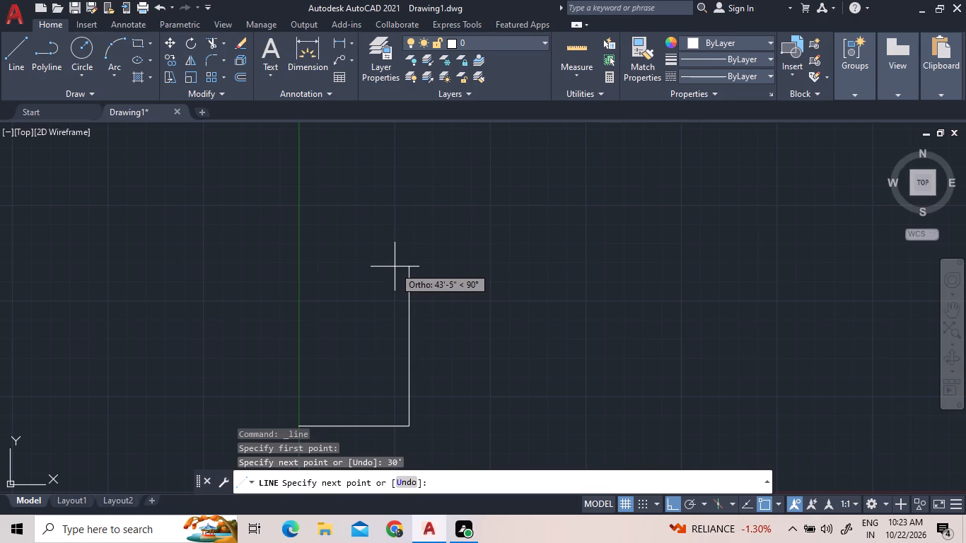
key("4")
type("0'")
key("Return")
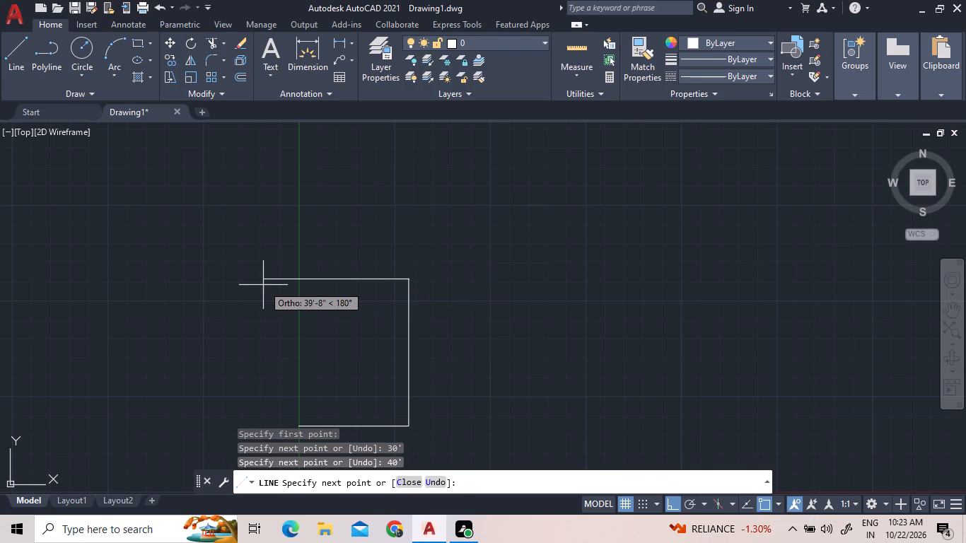
type("30")
key("apostrophe")
key("Return")
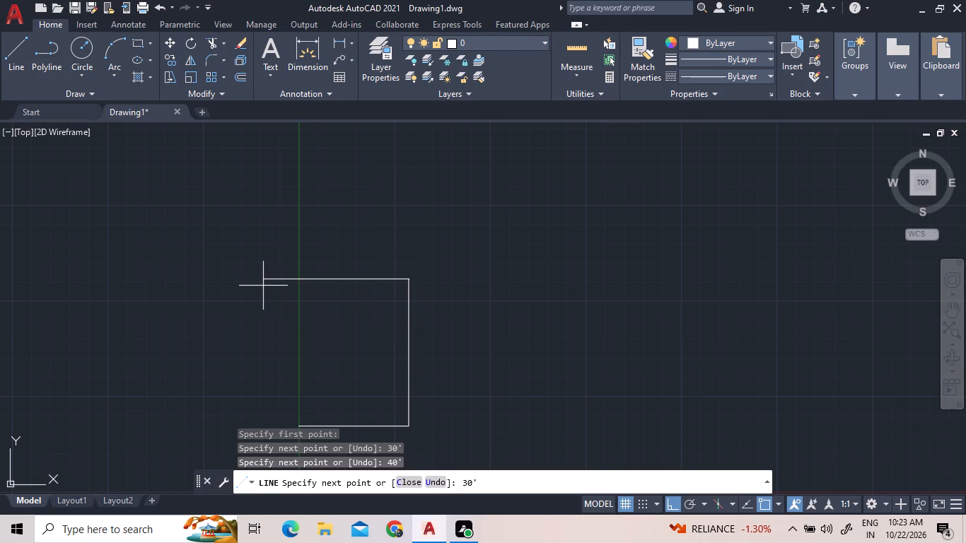
scroll(315, 370, "down", 3)
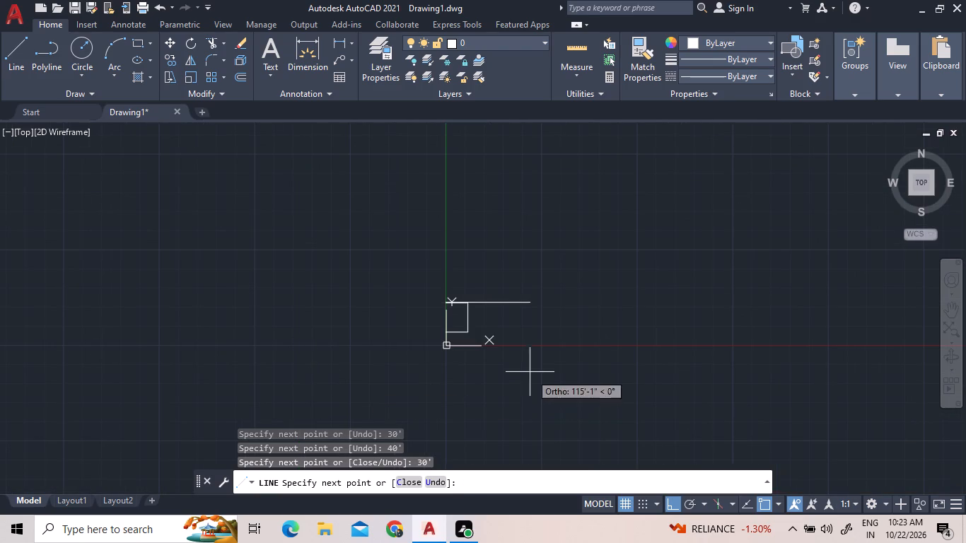
scroll(482, 330, "up", 4)
scroll(339, 384, "up", 4)
scroll(338, 384, "down", 2)
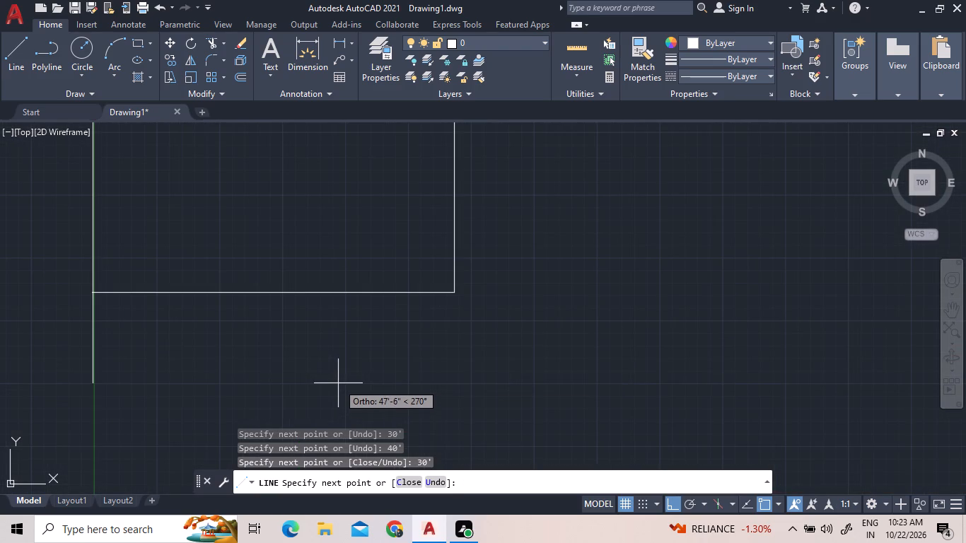
type("c")
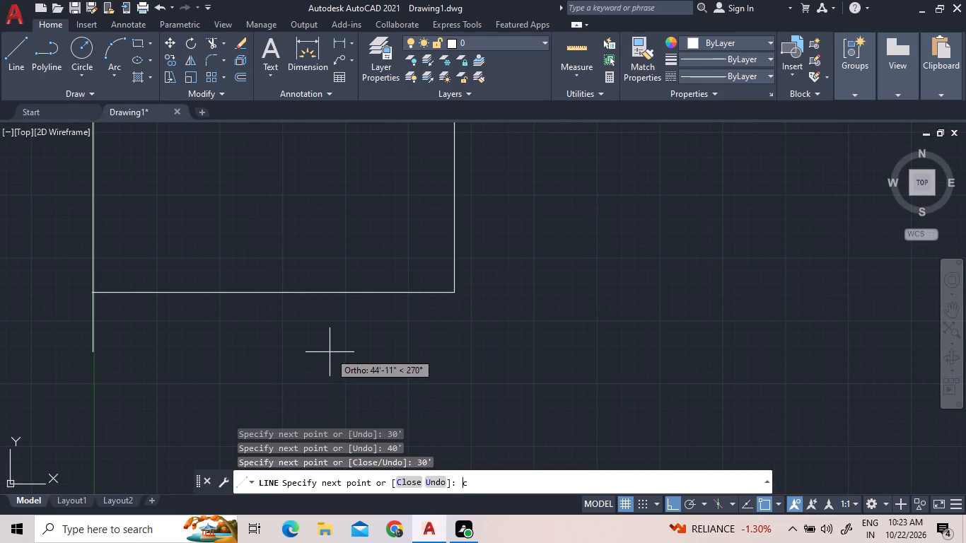
key("space")
scroll(327, 368, "down", 3)
scroll(326, 329, "up", 2)
scroll(380, 315, "down", 2)
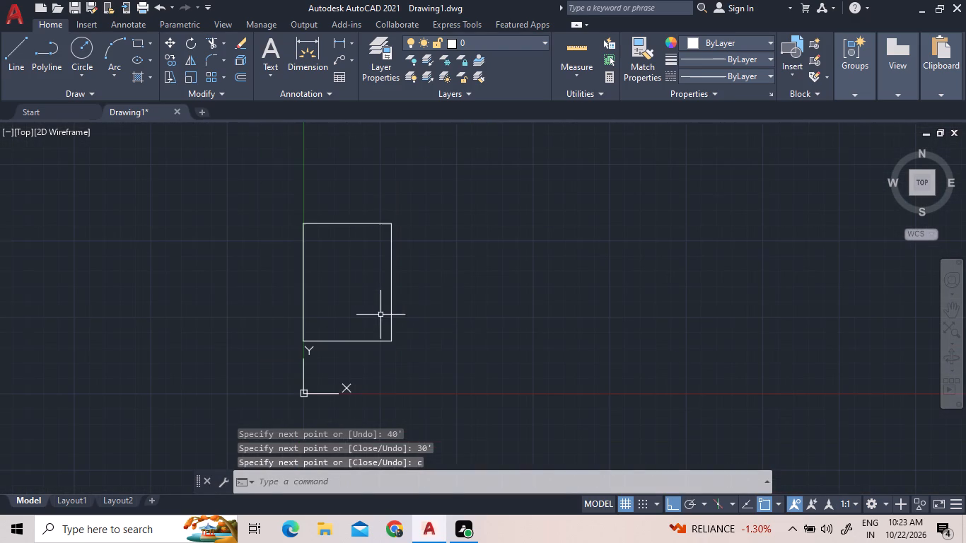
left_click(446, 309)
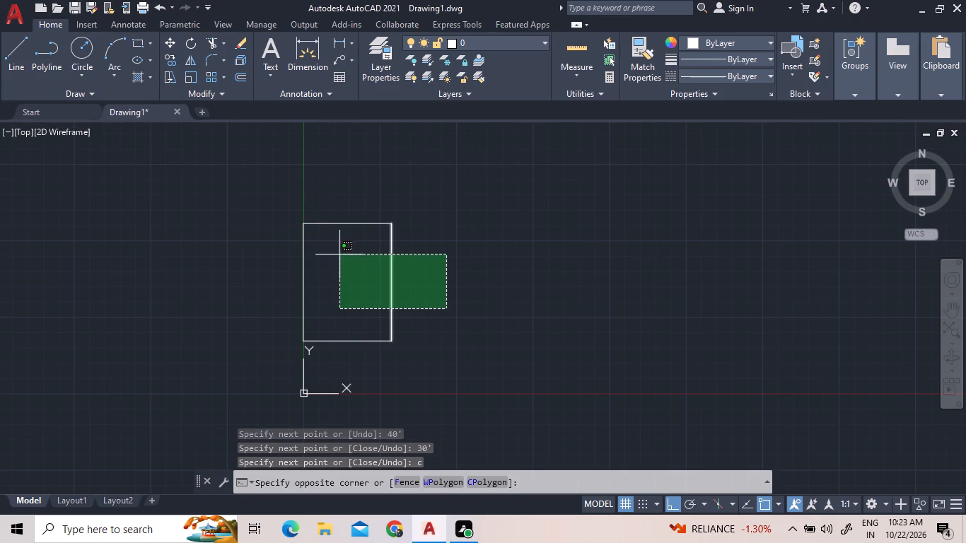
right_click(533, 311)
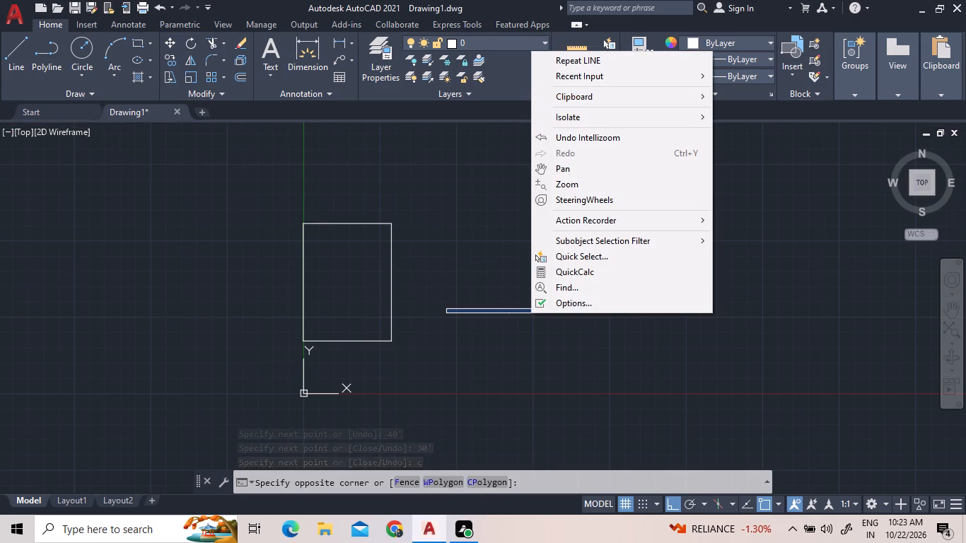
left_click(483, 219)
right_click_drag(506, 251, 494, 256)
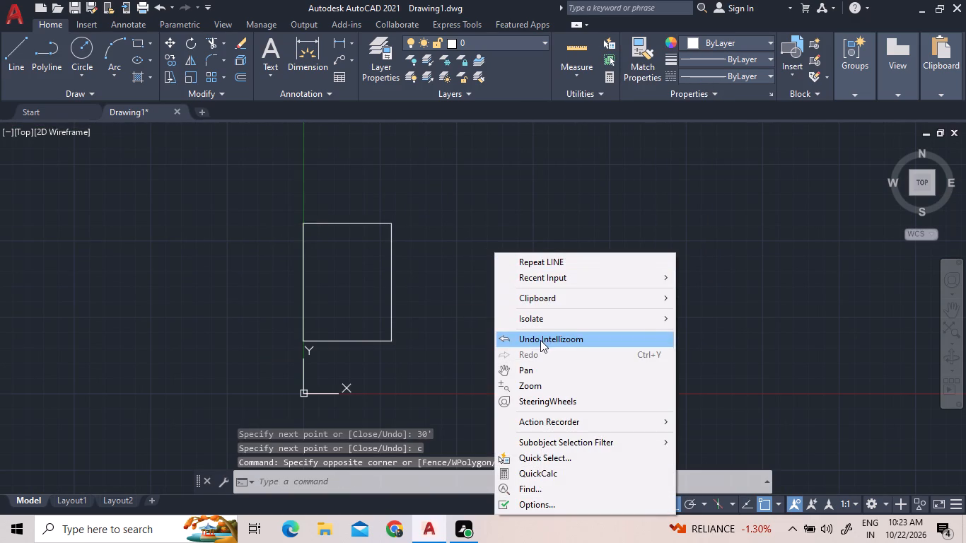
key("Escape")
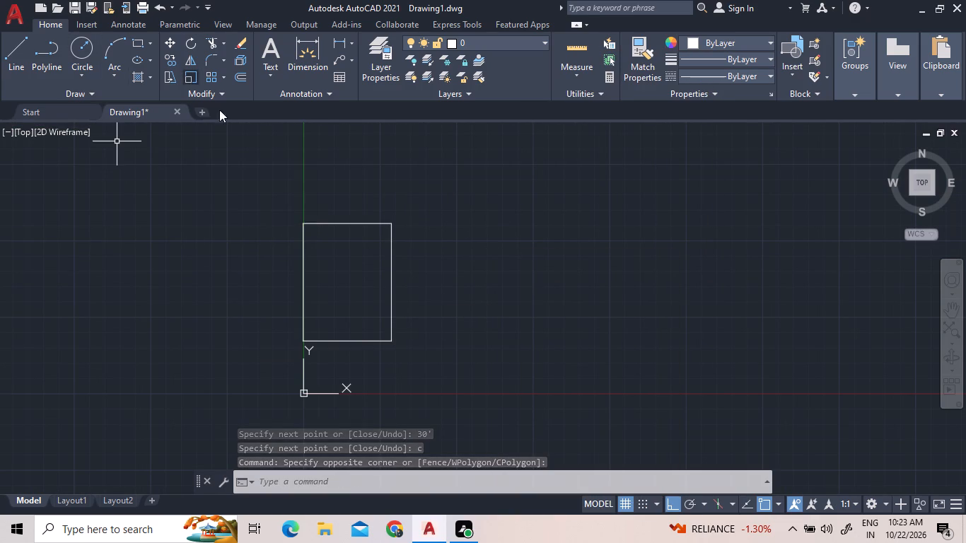
Offset all four sides of the rectangular outline 9" inward to form the wall thickness.
left_click(240, 78)
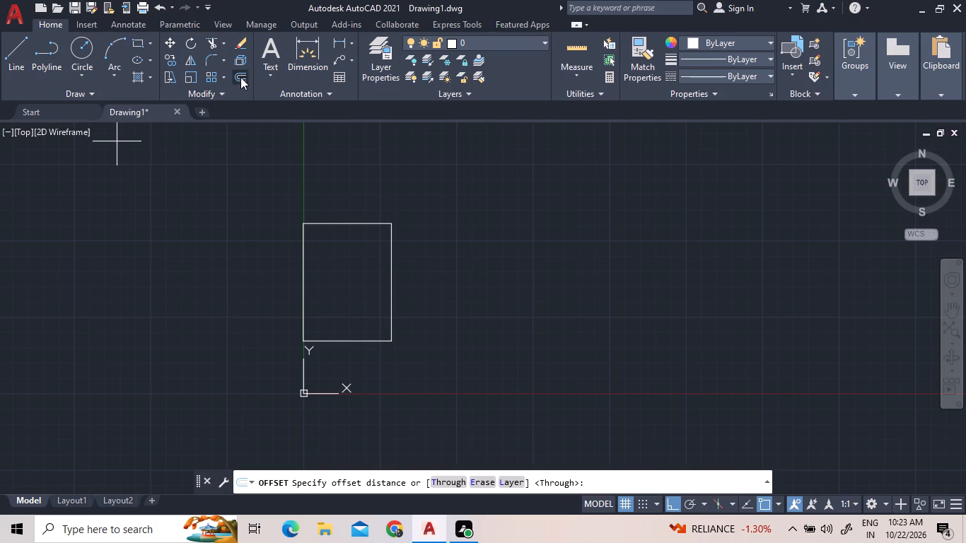
key("9")
key("shift+quotedbl")
key("Return")
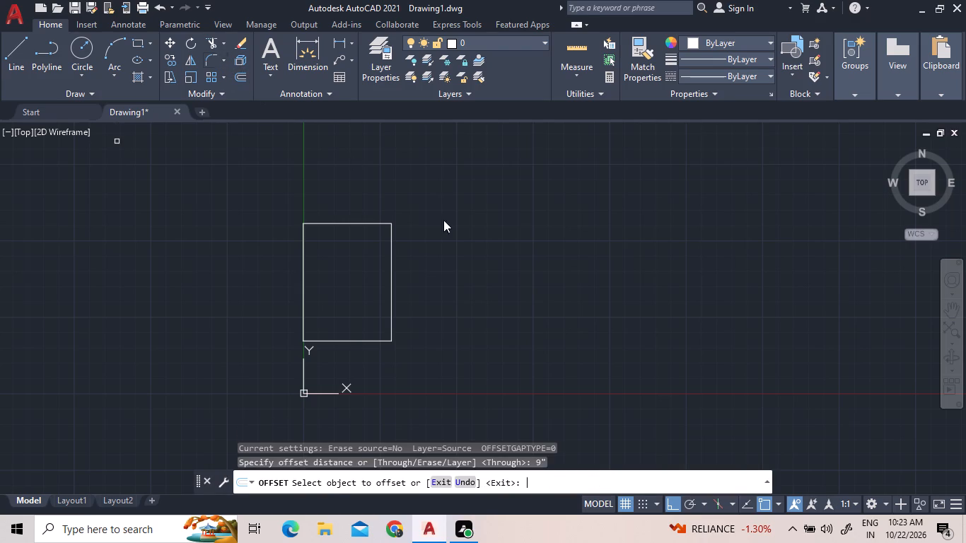
left_click(368, 222)
left_click(373, 246)
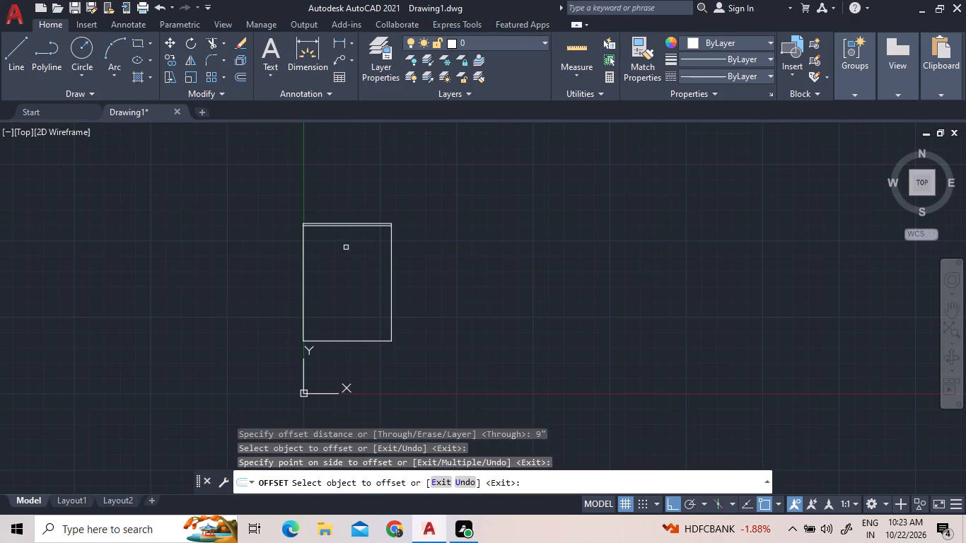
left_click(304, 255)
left_click(357, 257)
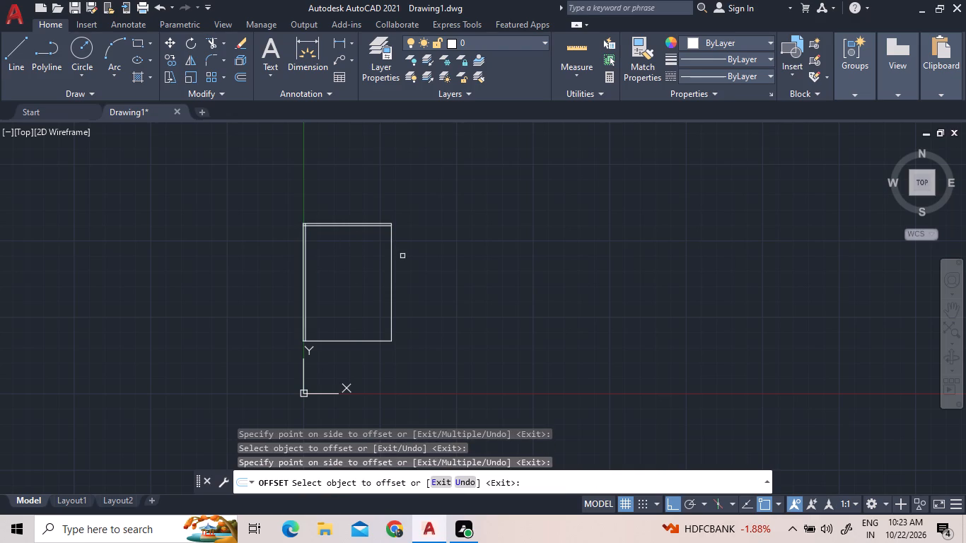
left_click_drag(390, 252, 382, 253)
left_click(338, 269)
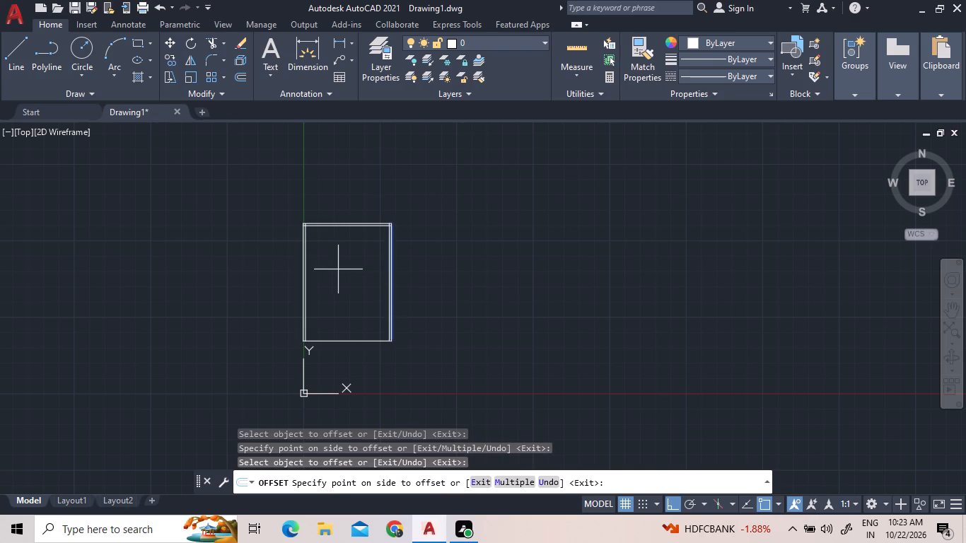
left_click(351, 341)
left_click(354, 297)
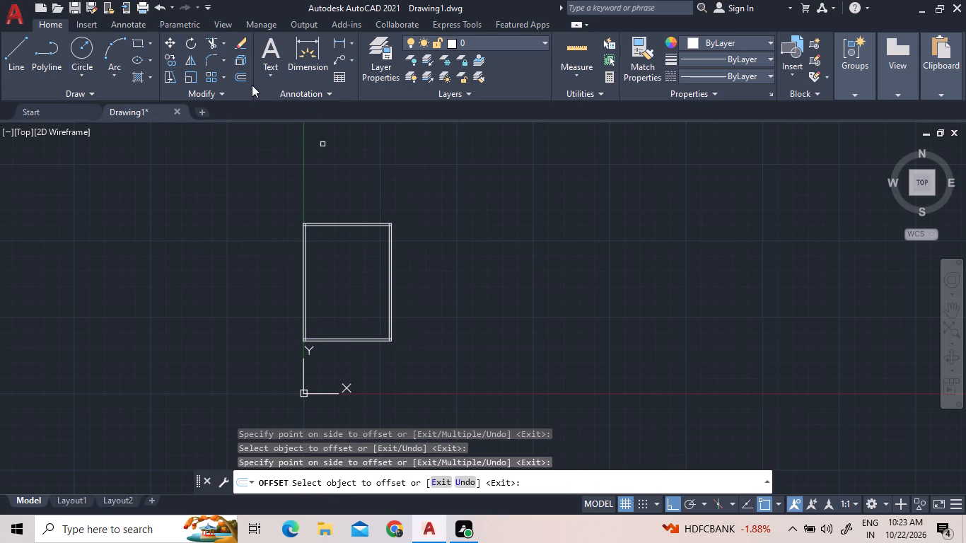
Offset the inner line of the top wall 14' downward into the plan to start a horizontal partition.
left_click(238, 76)
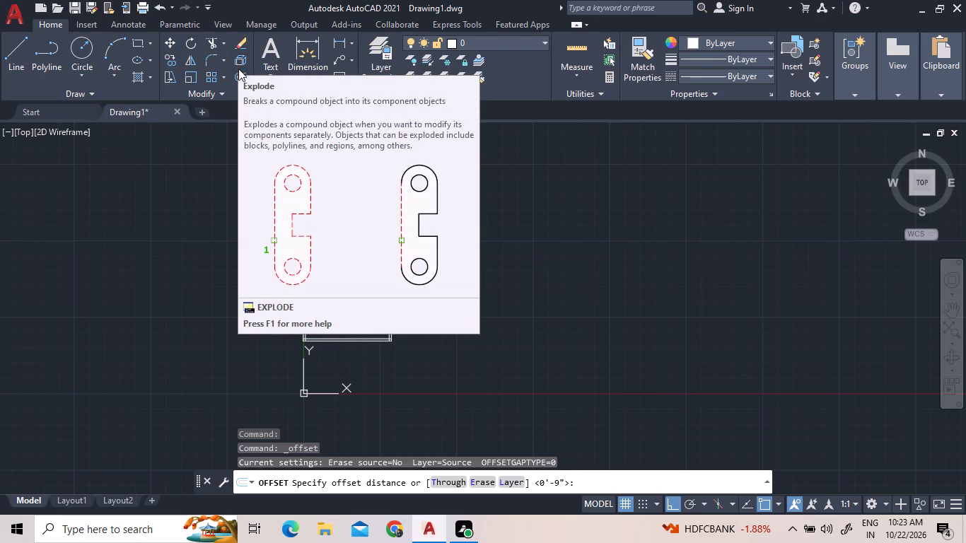
type("14'")
key("Return")
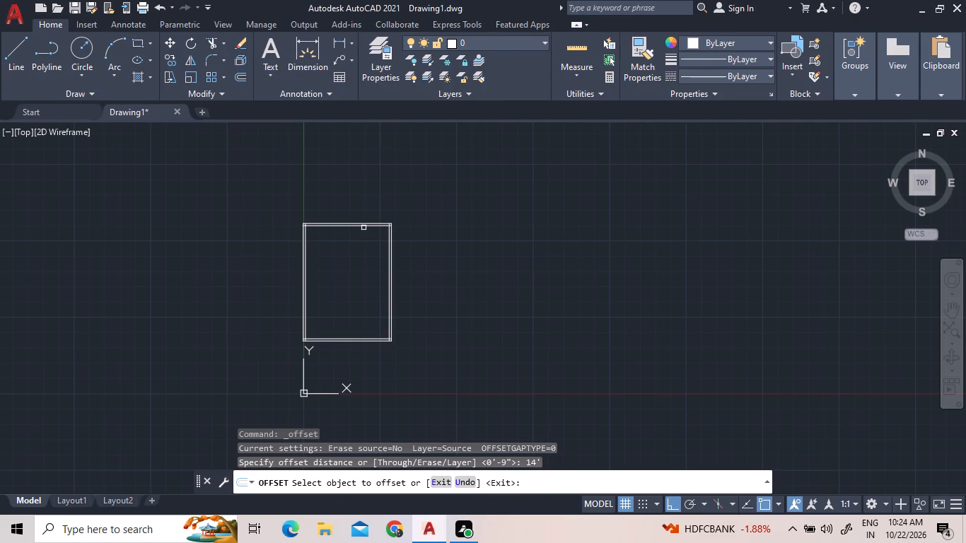
left_click(363, 224)
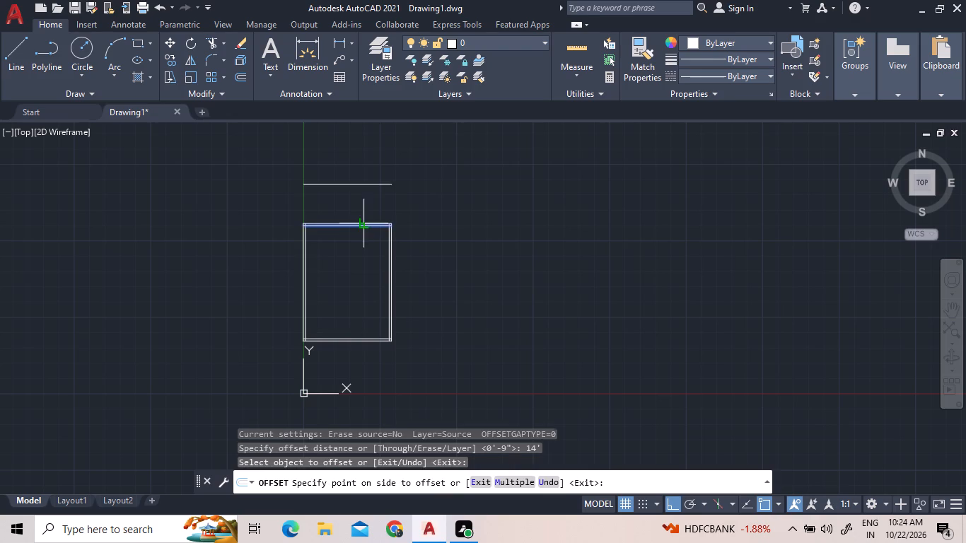
left_click(366, 271)
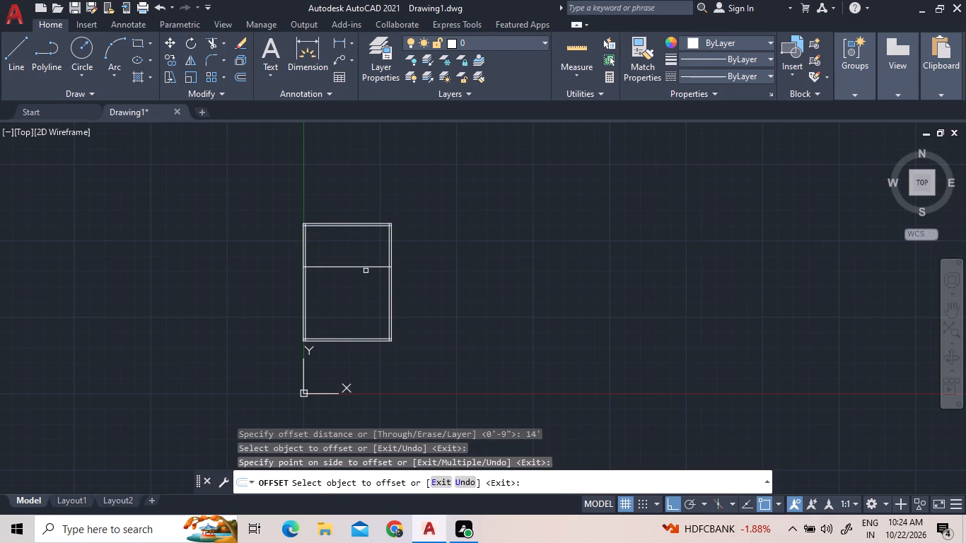
key("Escape")
key("Escape")
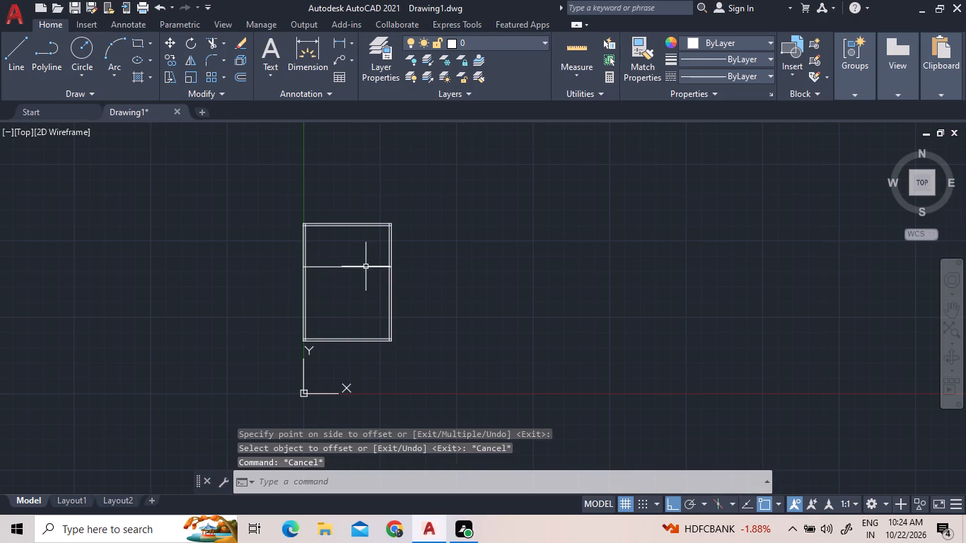
Offset the new horizontal partition line 5" downward to give the partition its thickness.
key("o")
key("Return")
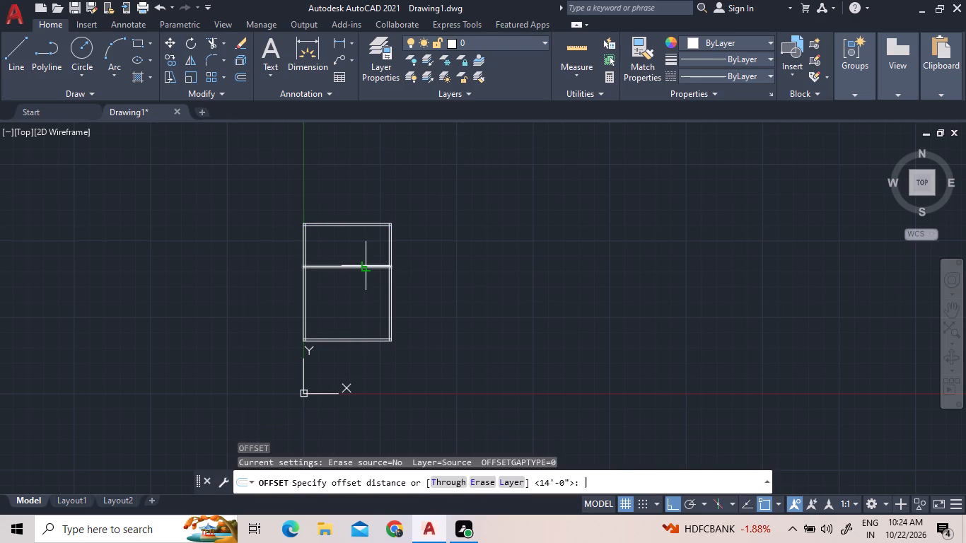
key("5")
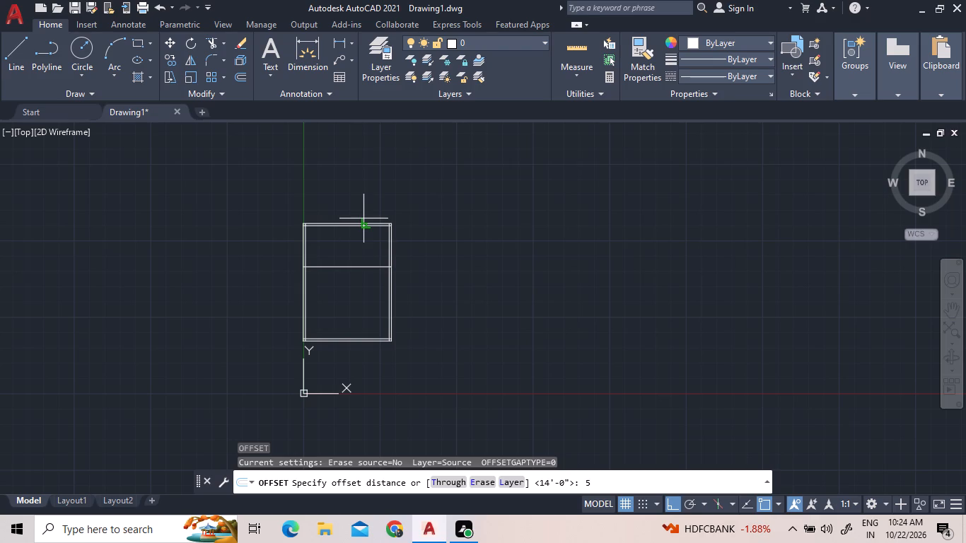
key("shift+quotedbl")
key("Return")
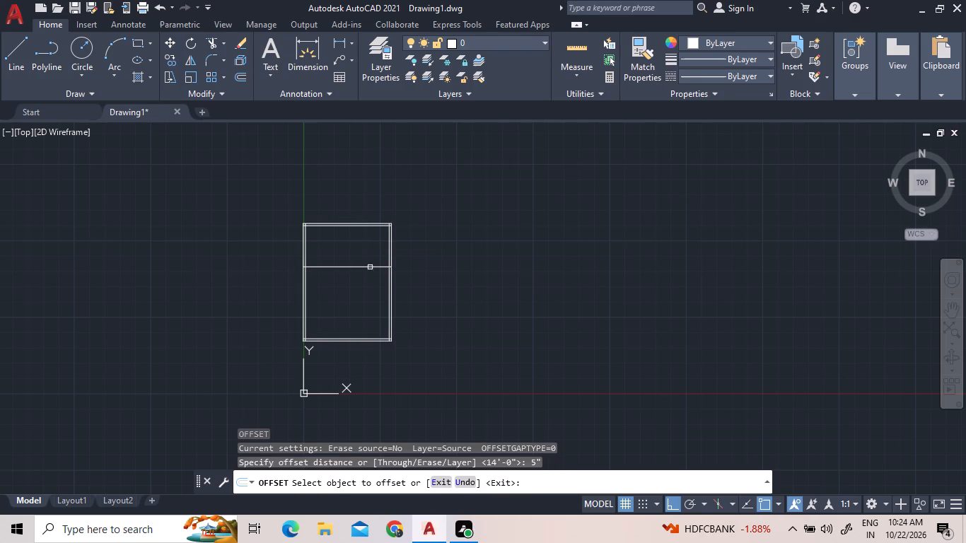
left_click(370, 267)
left_click(373, 286)
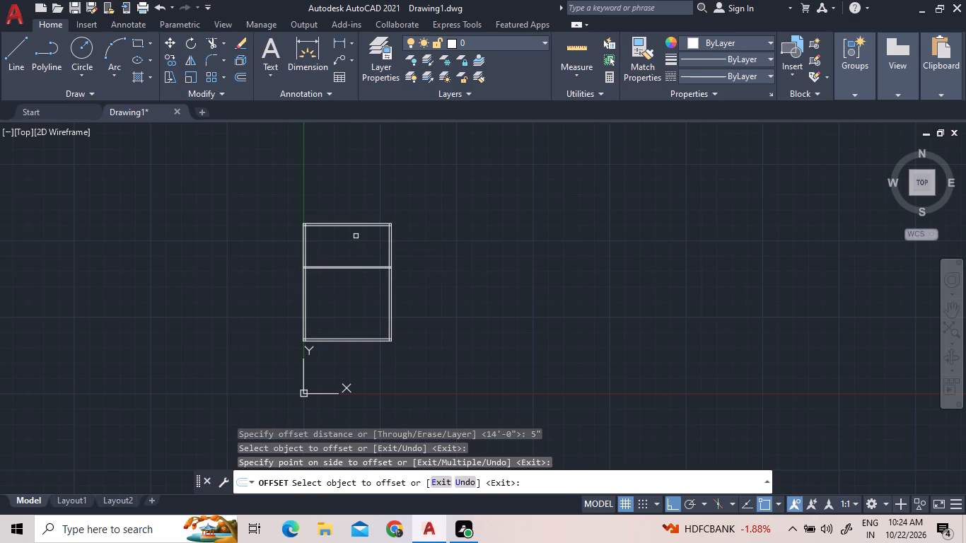
Offset the inner line of the left wall 12' to the right to start a vertical partition.
left_click(243, 76)
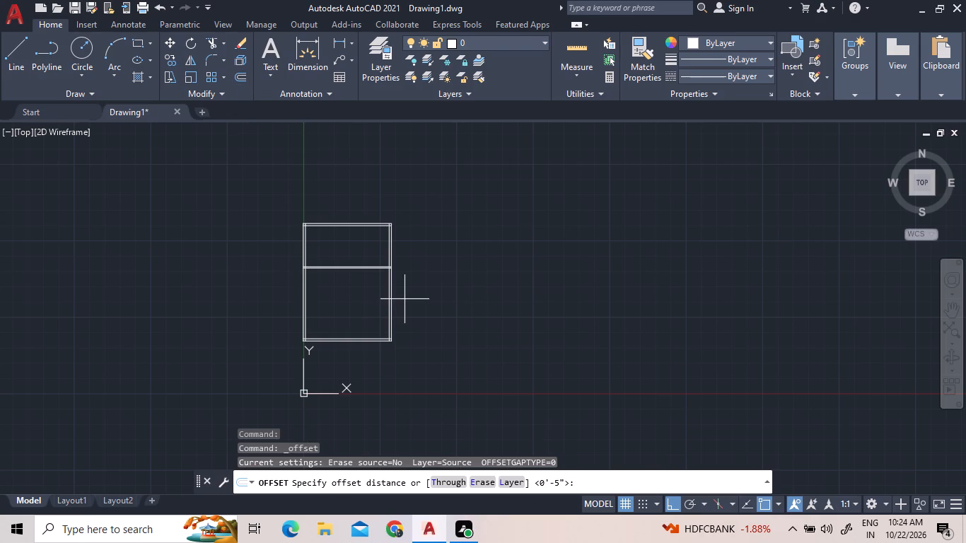
key("o")
key("Return")
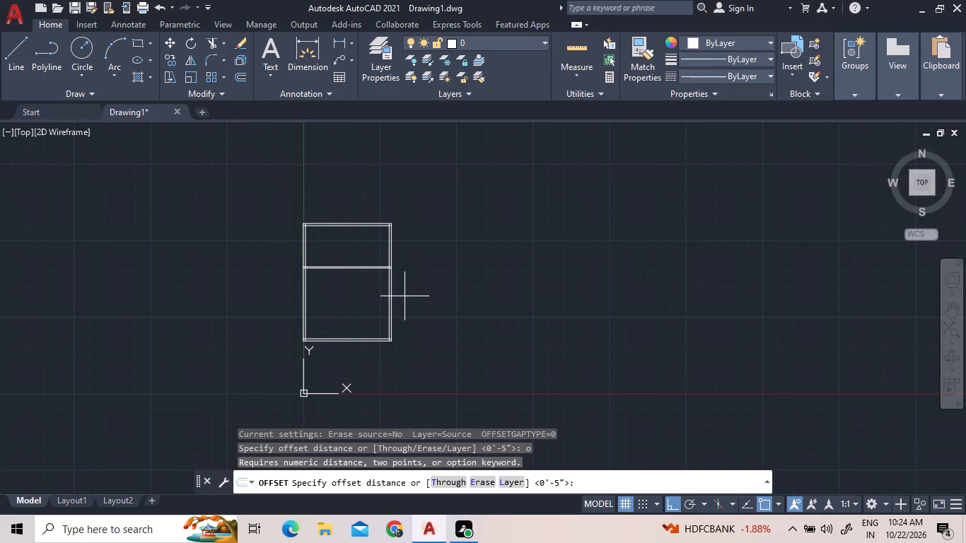
type("12'")
key("Return")
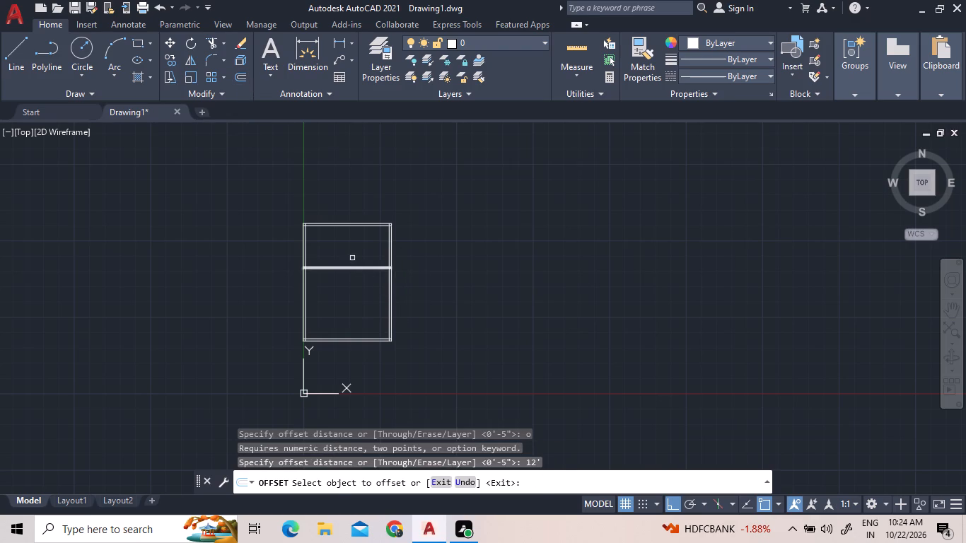
scroll(339, 240, "up", 3)
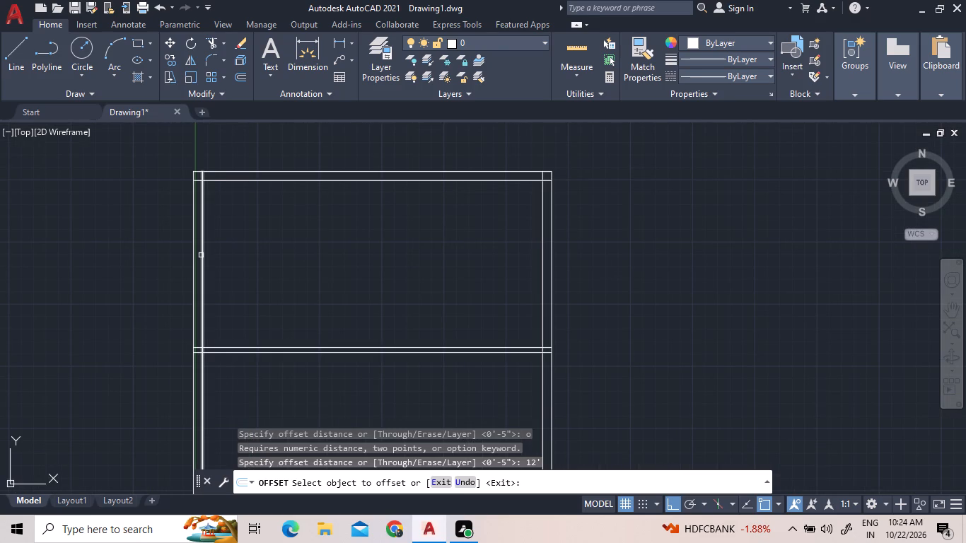
left_click(201, 255)
left_click(361, 258)
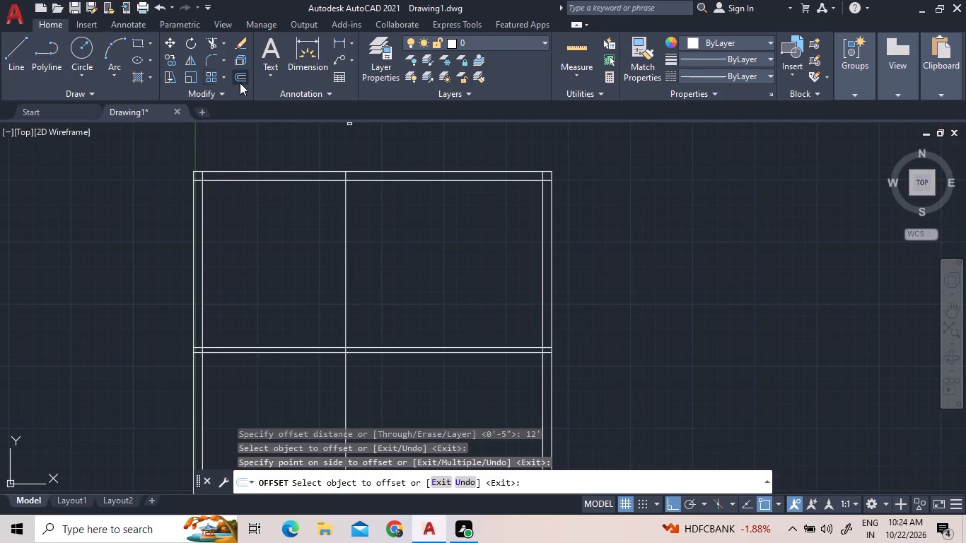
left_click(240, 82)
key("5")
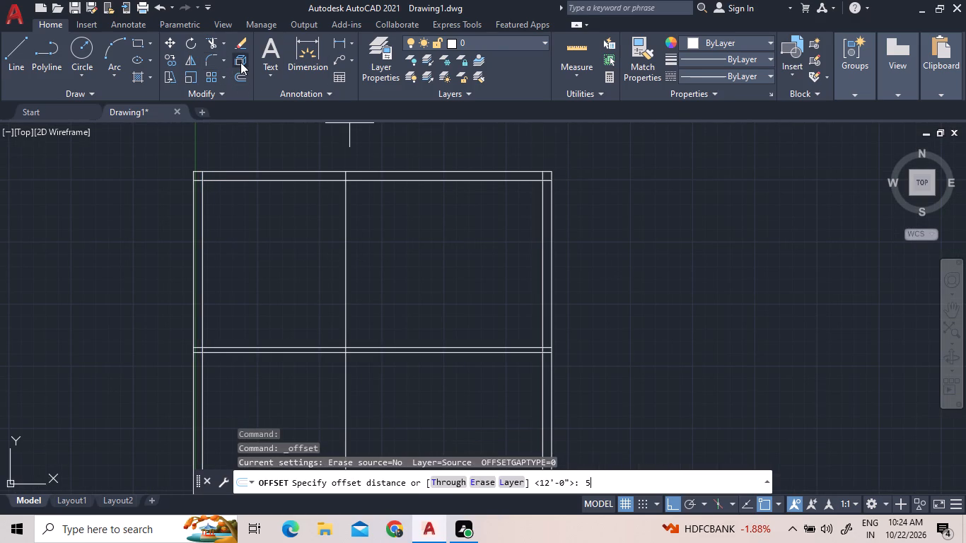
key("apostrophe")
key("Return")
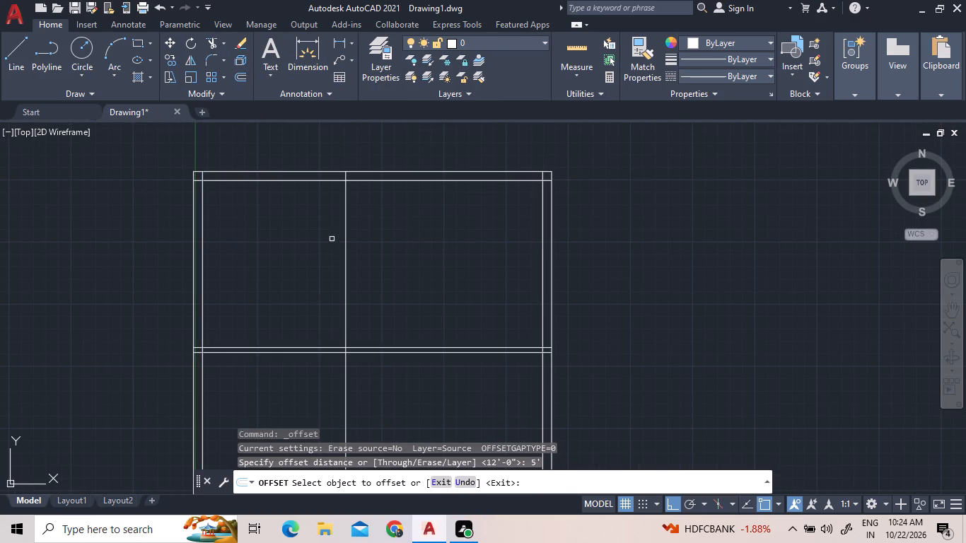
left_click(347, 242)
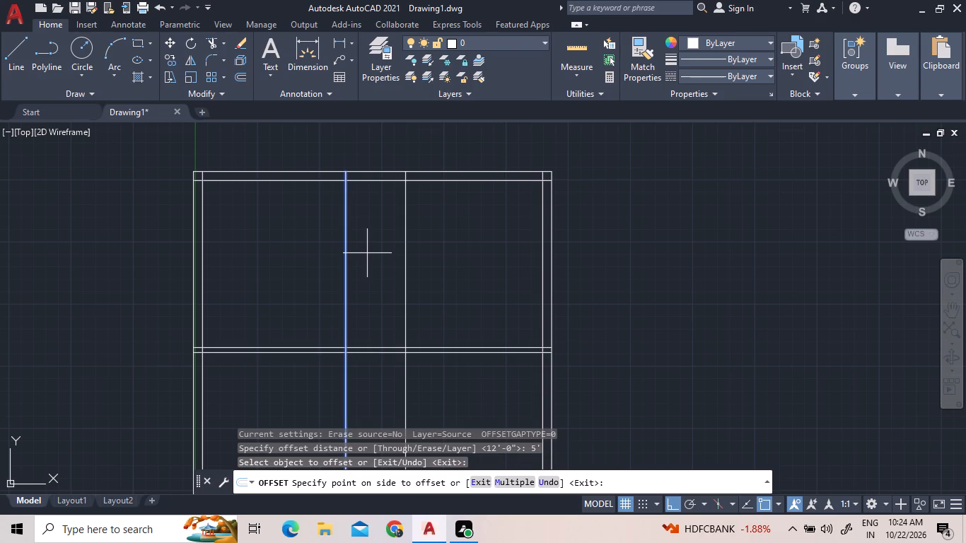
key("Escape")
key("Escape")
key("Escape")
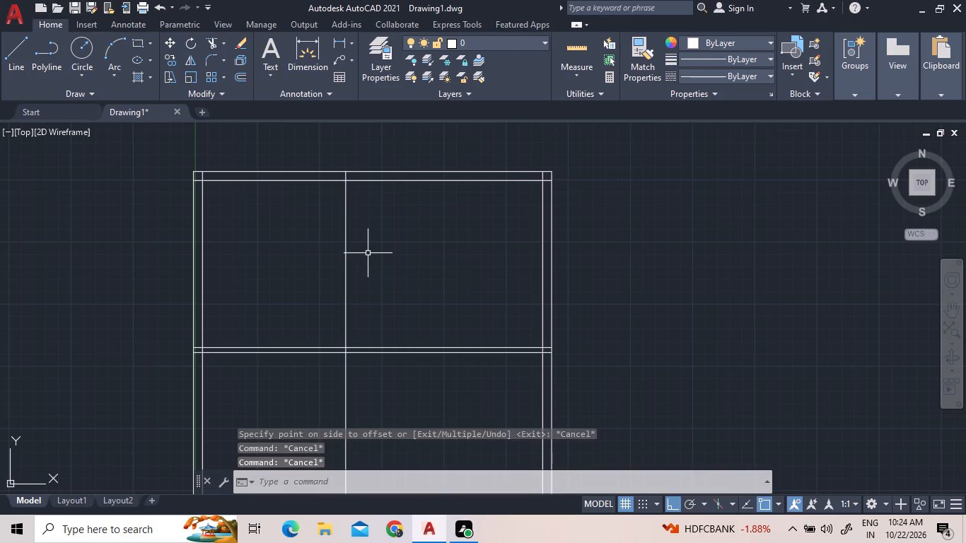
Offset the vertical partition line 5" to the right to give that partition its thickness.
key("o")
key("Return")
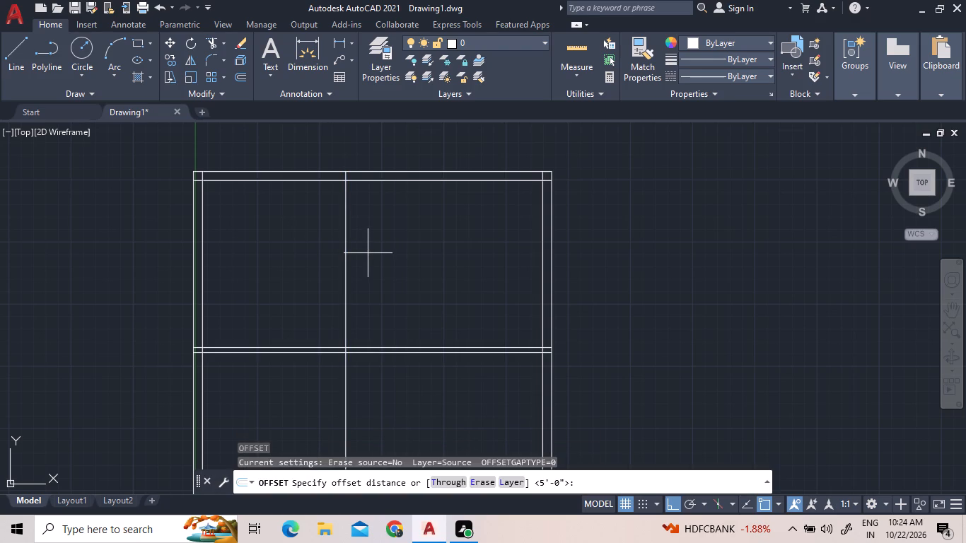
key("5")
key("shift+quotedbl")
key("Return")
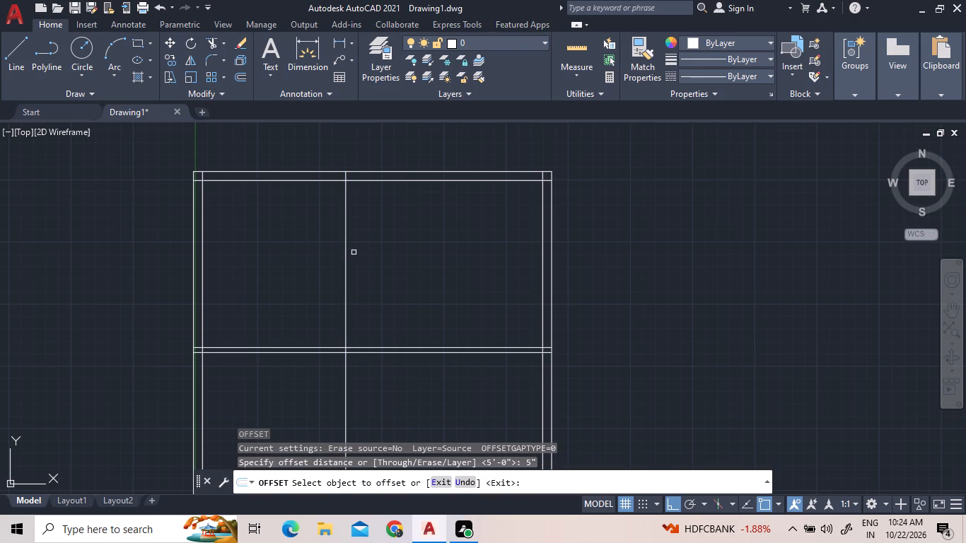
left_click(344, 252)
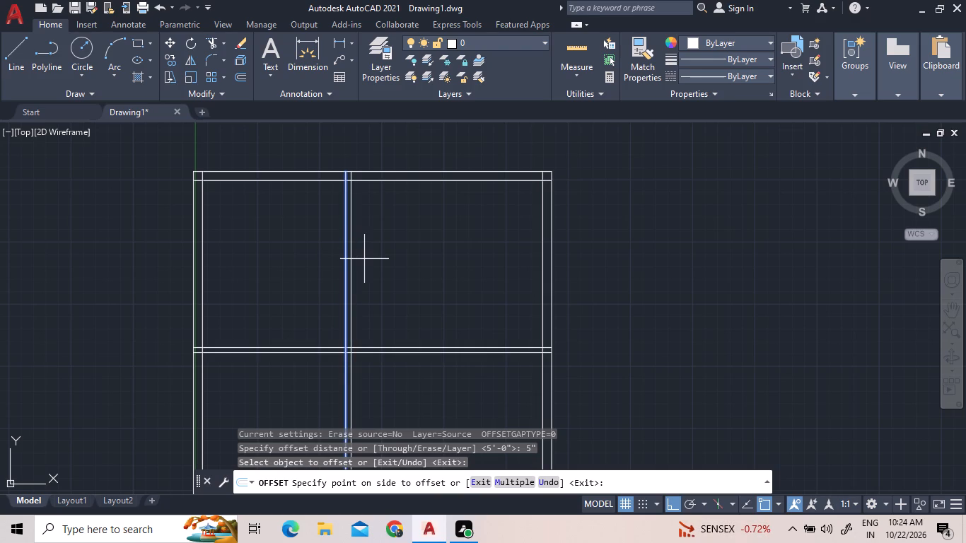
left_click(364, 259)
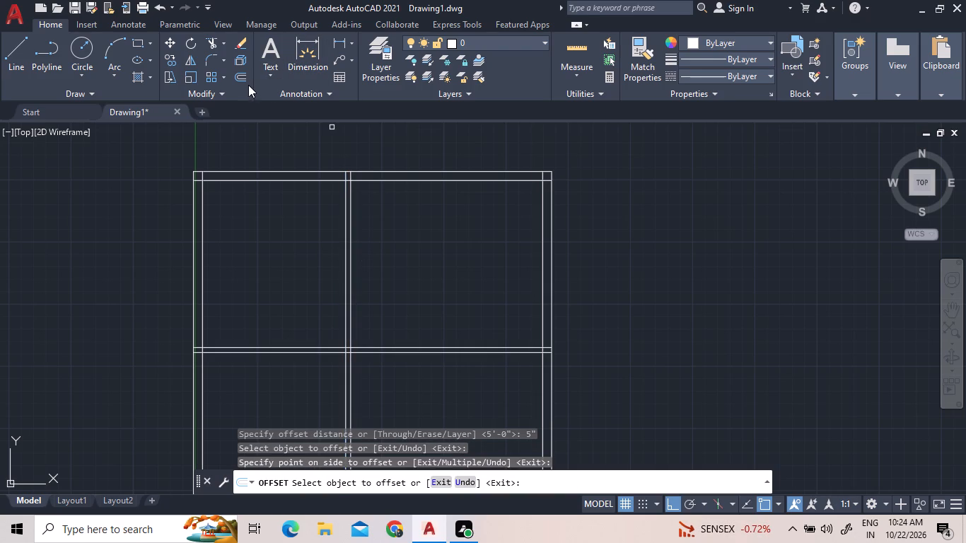
Offset the inner line of the right wall 12' to the left to start a second vertical partition.
left_click(248, 84)
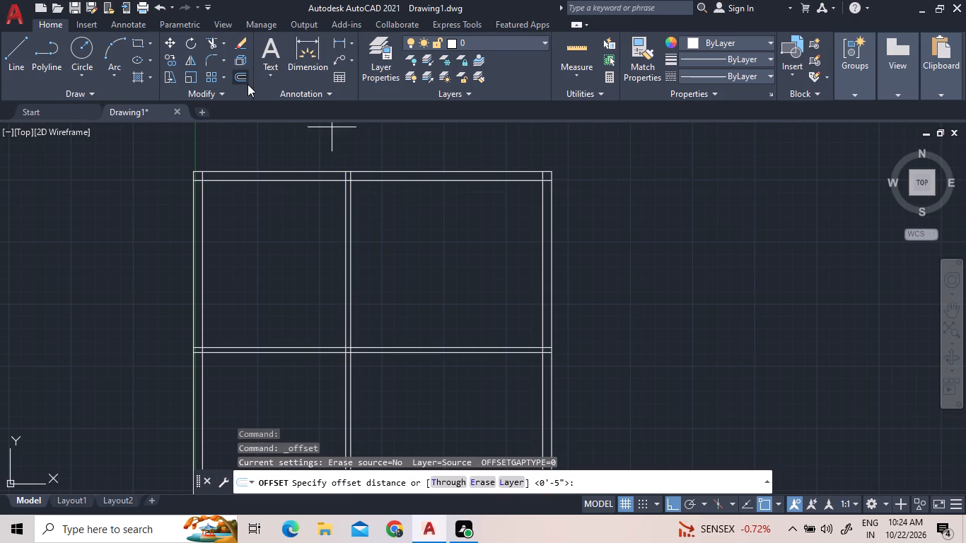
key("1")
type("2'")
key("Return")
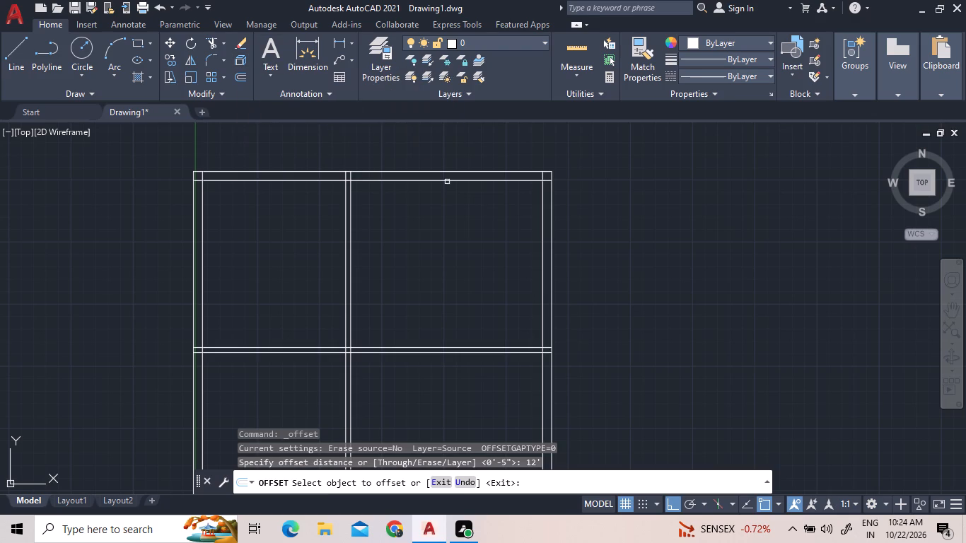
left_click(542, 244)
left_click(405, 247)
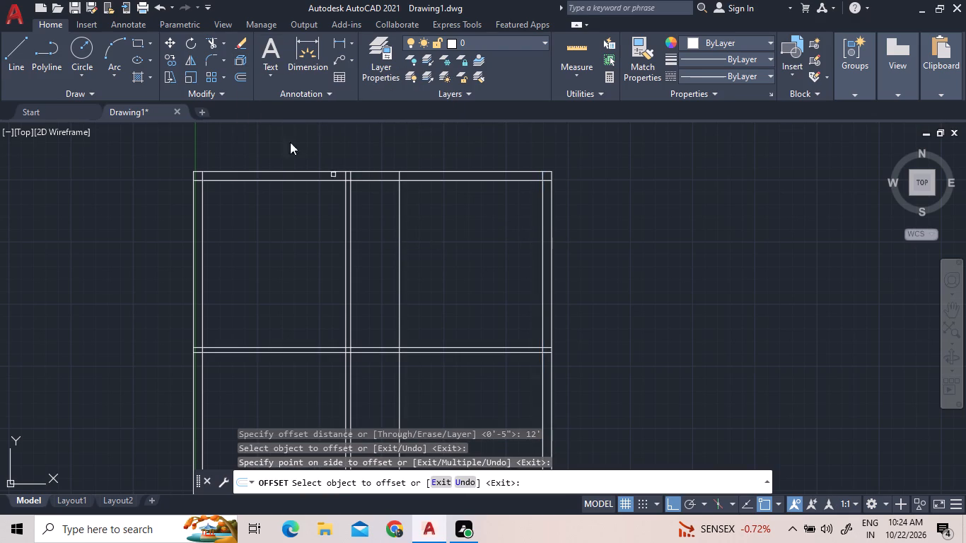
Offset the second vertical partition line 5" to the left to give it its thickness.
left_click(242, 77)
key("o")
key("Return")
type("5\"")
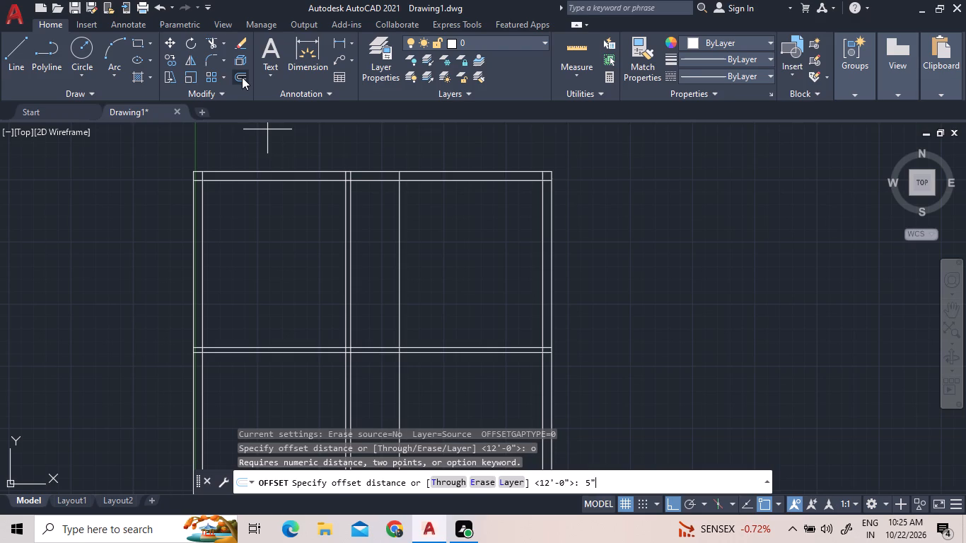
key("Return")
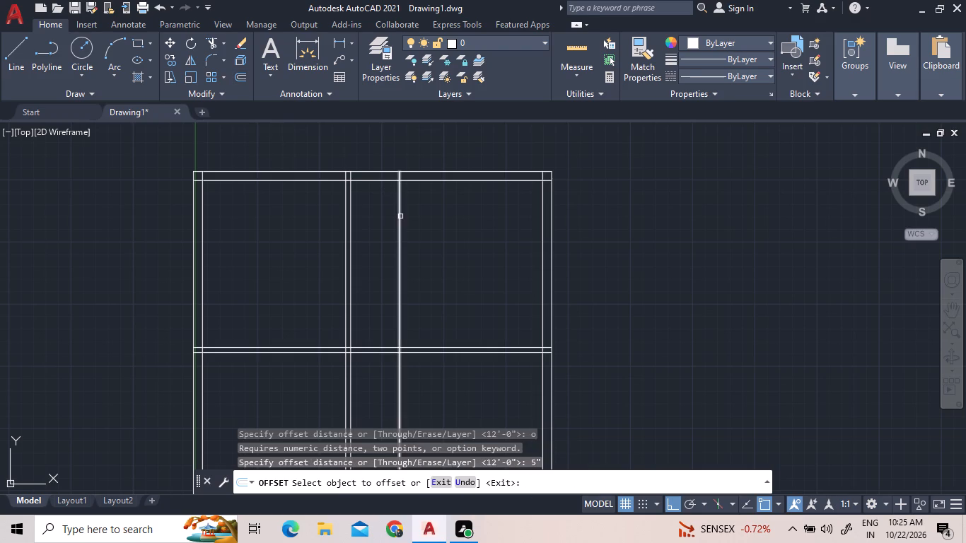
left_click(401, 217)
left_click(373, 212)
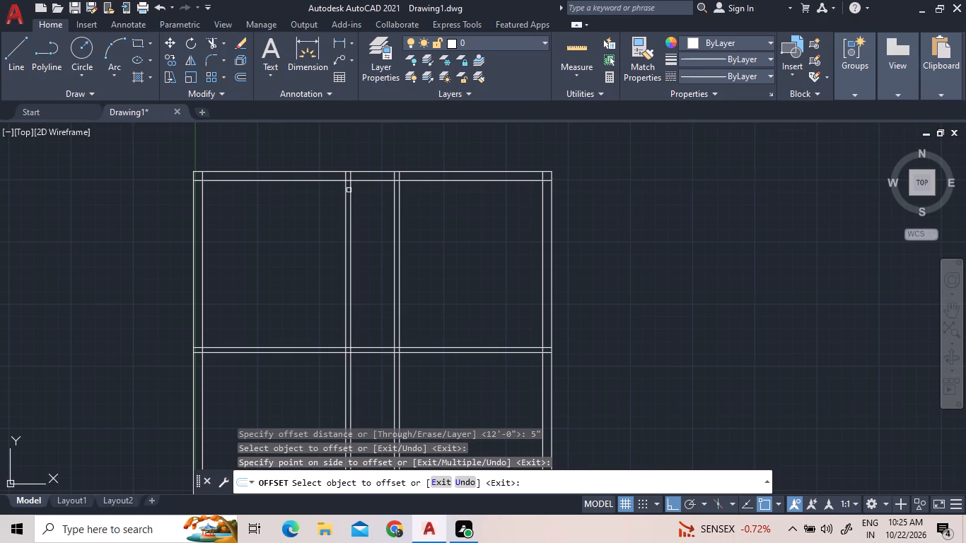
Offset the inner line of the top wall 8' downward to start an upper horizontal partition.
left_click(240, 72)
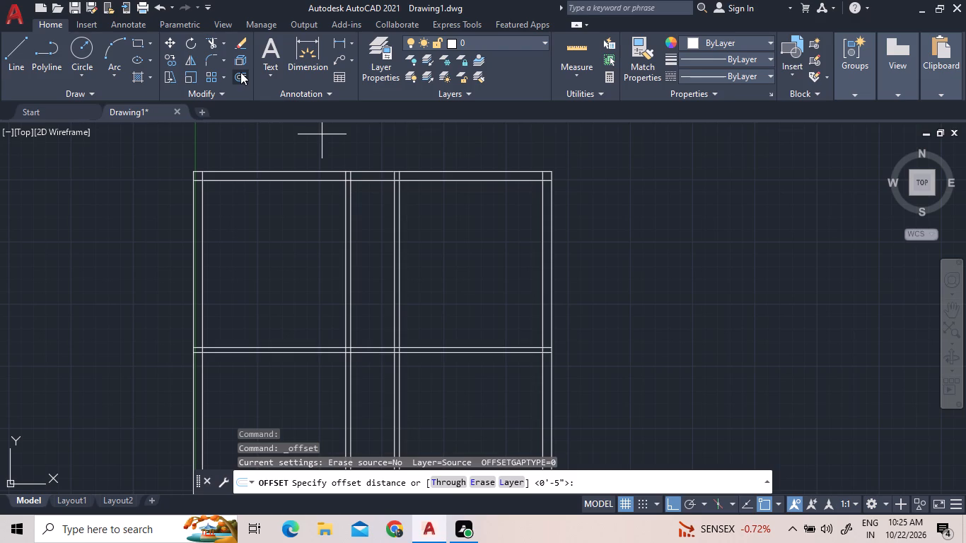
key("8")
key("apostrophe")
key("Return")
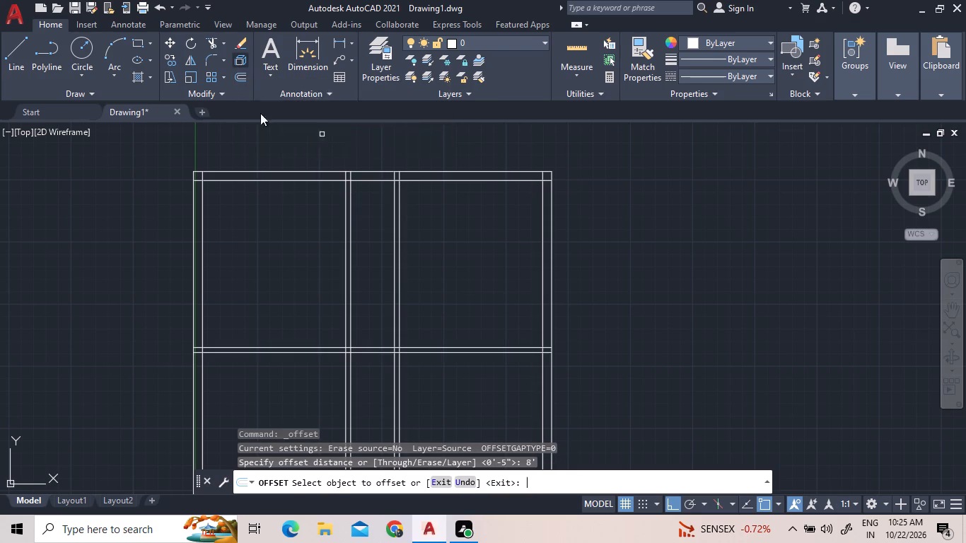
left_click(376, 179)
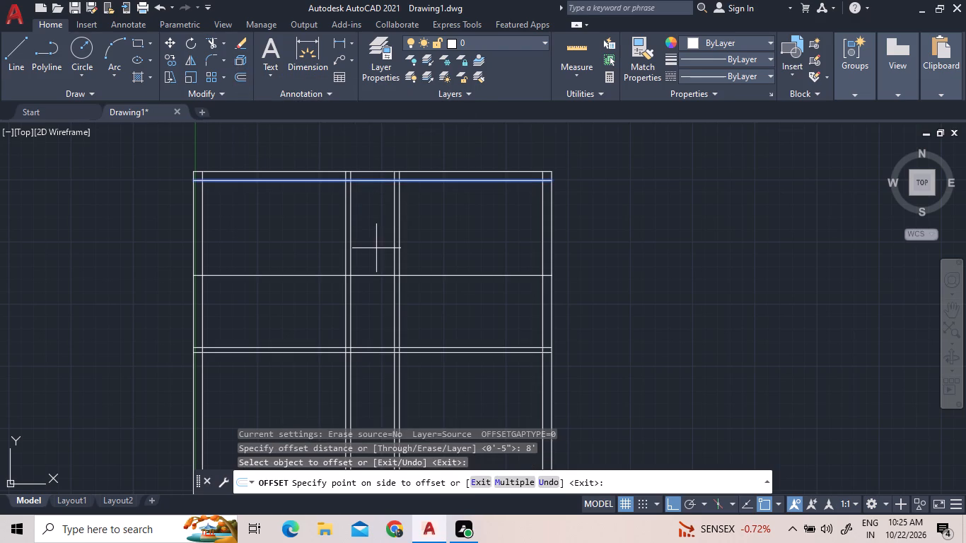
left_click(376, 248)
Offset the upper horizontal partition line 5" downward to give that partition its thickness.
left_click(246, 73)
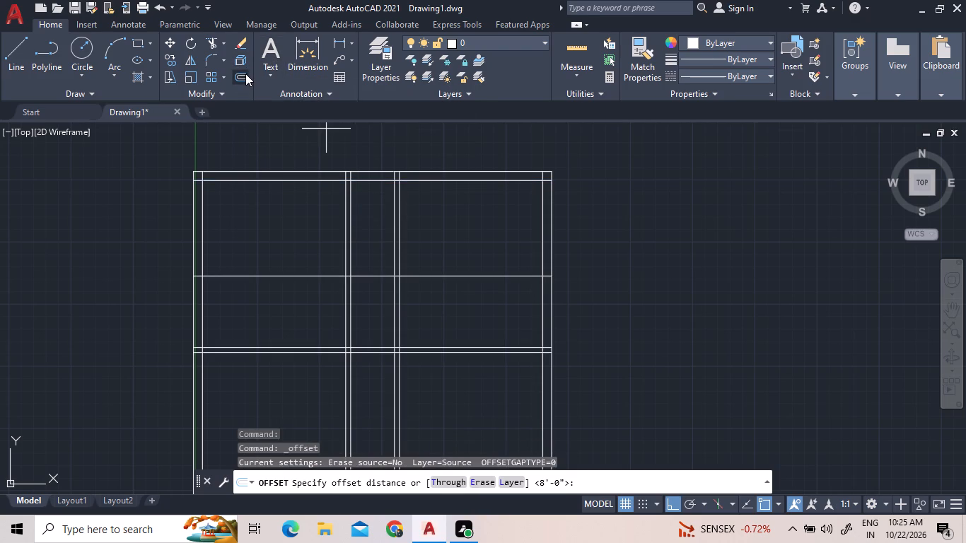
key("5")
key("shift+quotedbl")
key("Return")
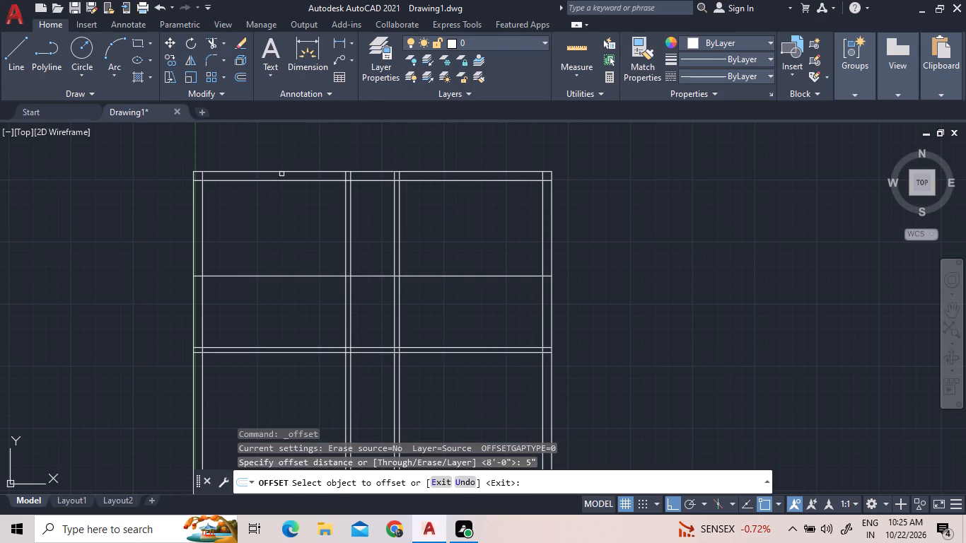
left_click(383, 275)
left_click(384, 312)
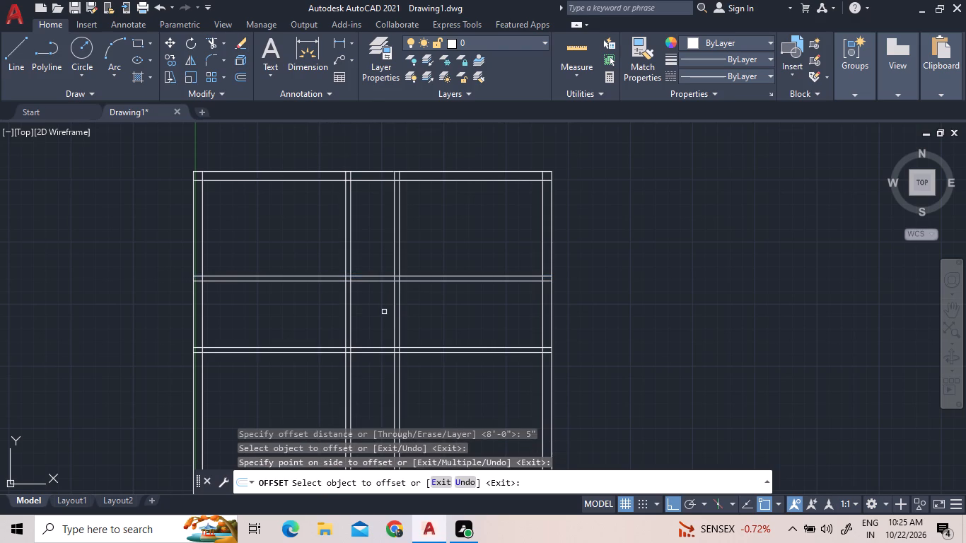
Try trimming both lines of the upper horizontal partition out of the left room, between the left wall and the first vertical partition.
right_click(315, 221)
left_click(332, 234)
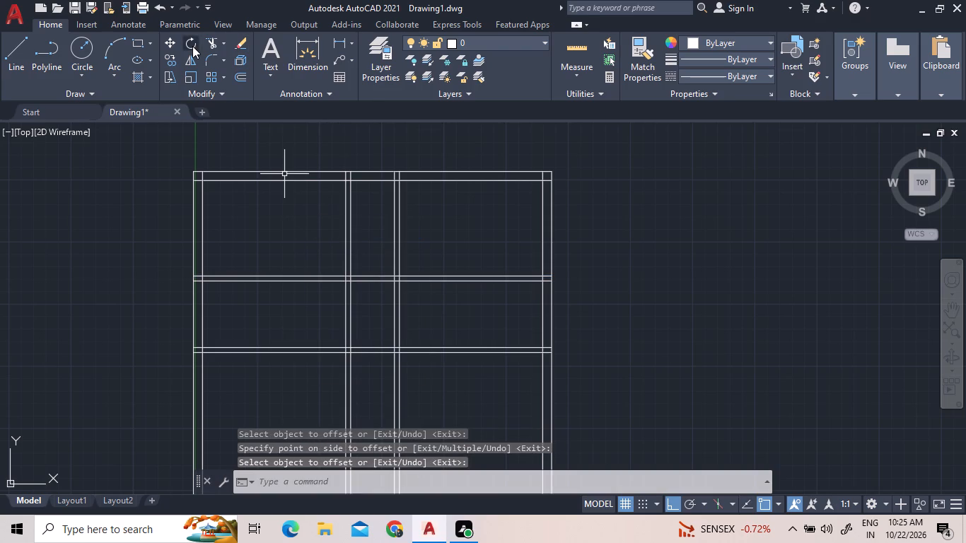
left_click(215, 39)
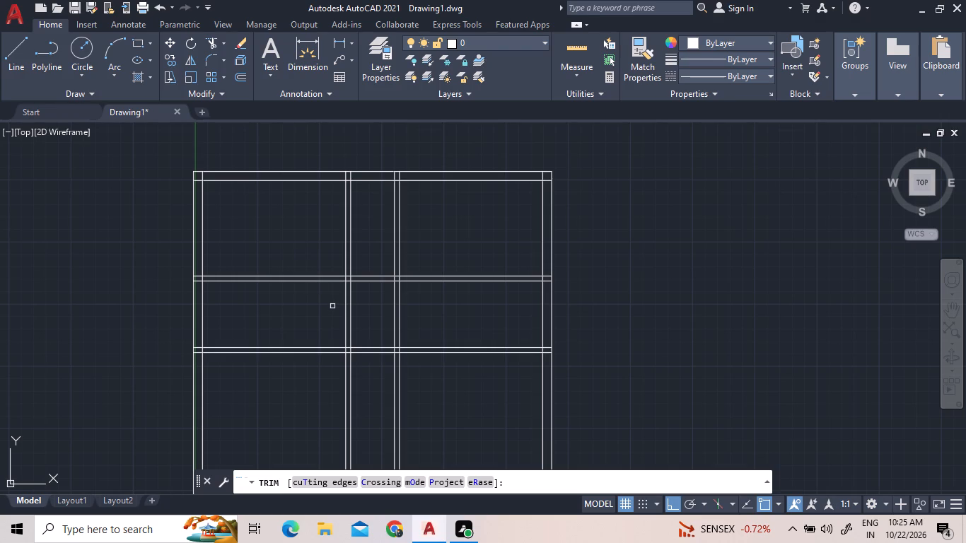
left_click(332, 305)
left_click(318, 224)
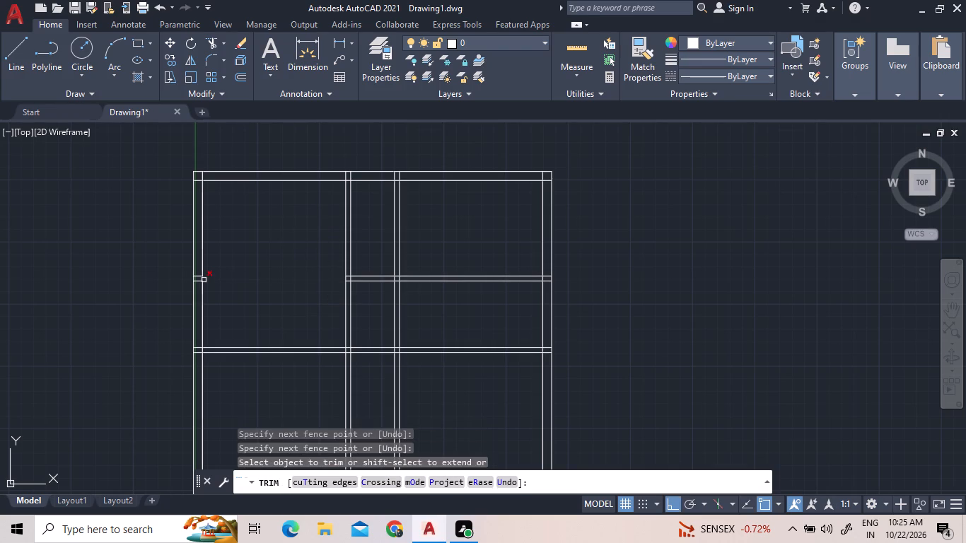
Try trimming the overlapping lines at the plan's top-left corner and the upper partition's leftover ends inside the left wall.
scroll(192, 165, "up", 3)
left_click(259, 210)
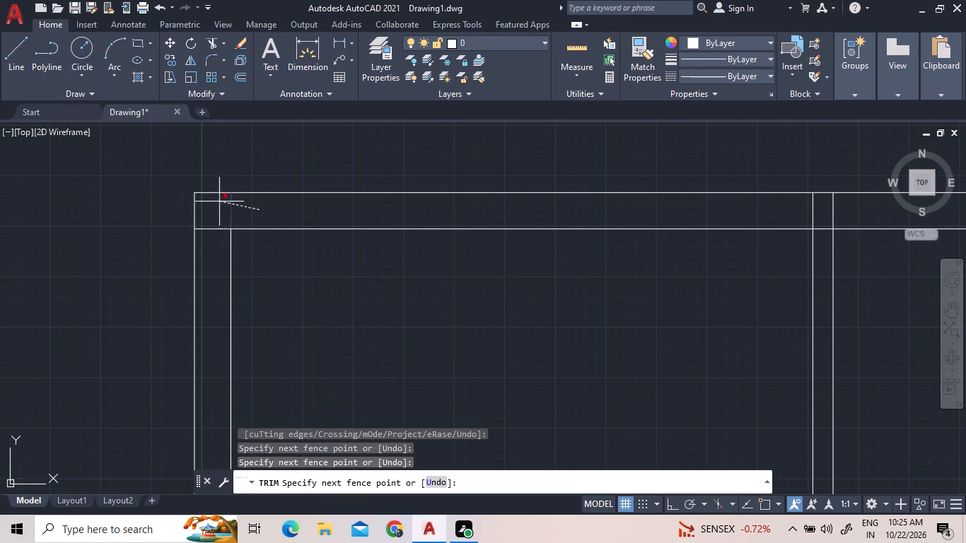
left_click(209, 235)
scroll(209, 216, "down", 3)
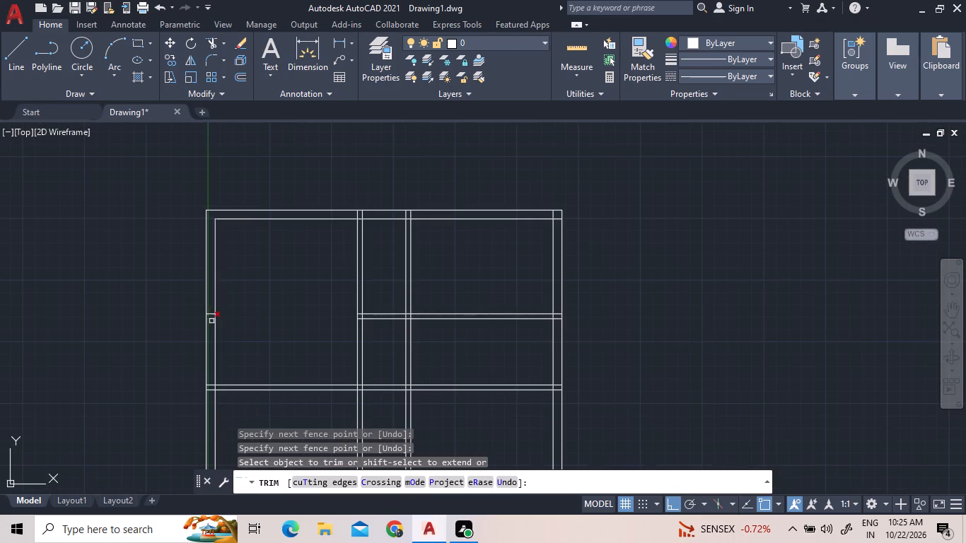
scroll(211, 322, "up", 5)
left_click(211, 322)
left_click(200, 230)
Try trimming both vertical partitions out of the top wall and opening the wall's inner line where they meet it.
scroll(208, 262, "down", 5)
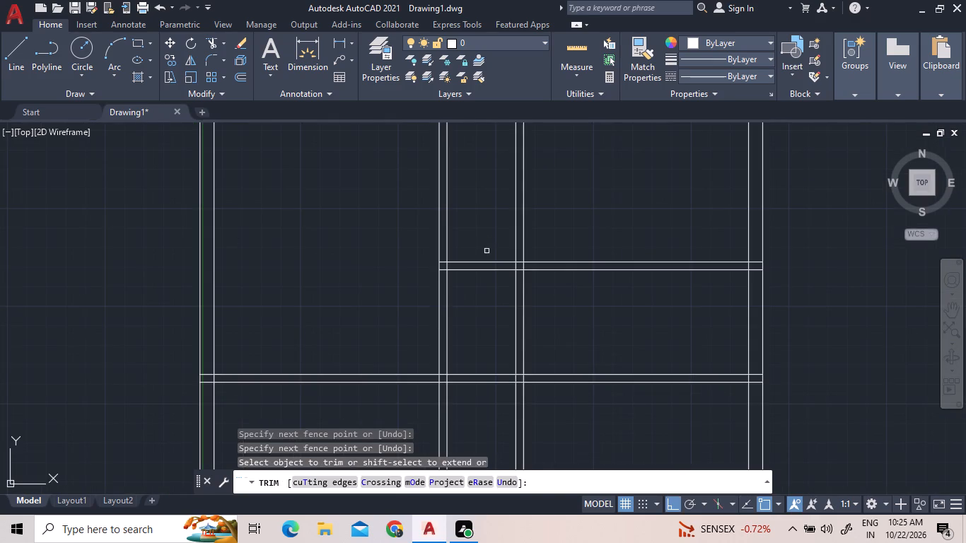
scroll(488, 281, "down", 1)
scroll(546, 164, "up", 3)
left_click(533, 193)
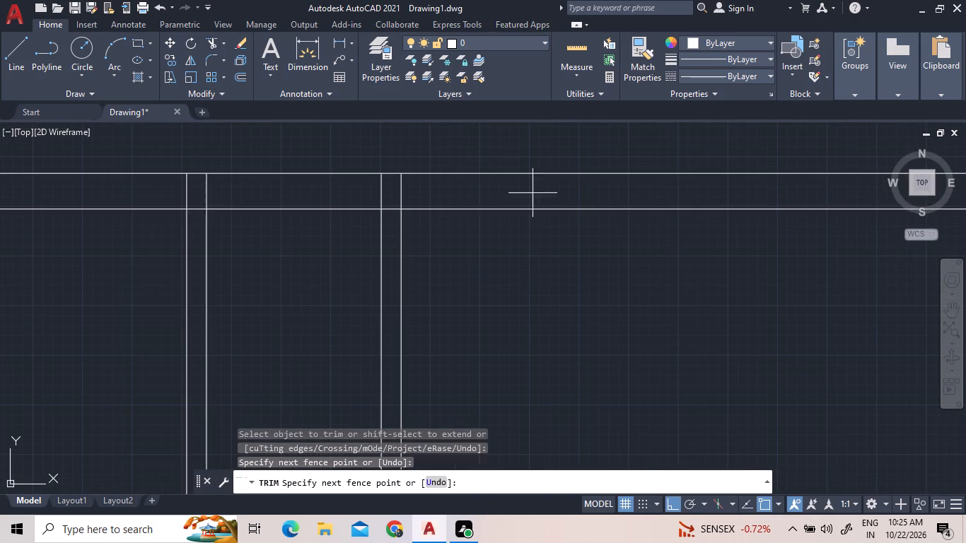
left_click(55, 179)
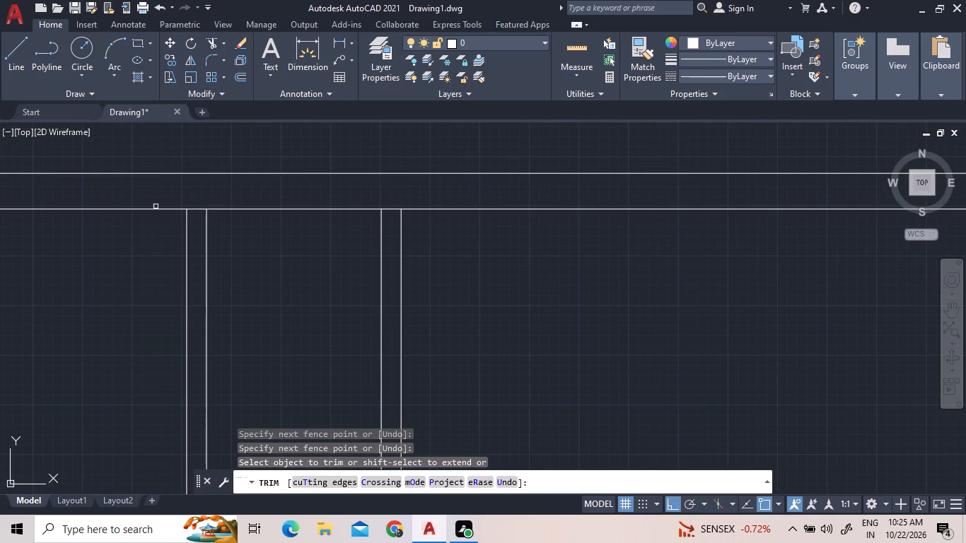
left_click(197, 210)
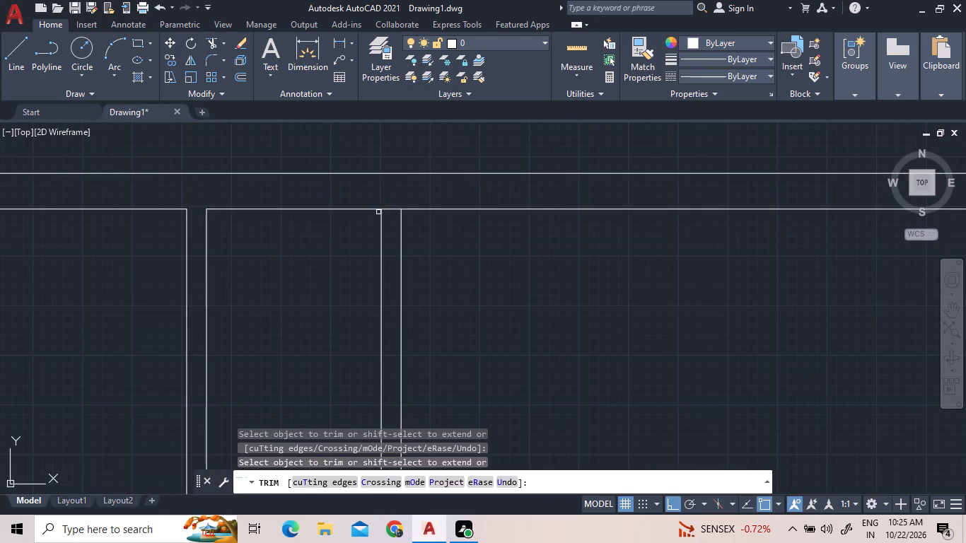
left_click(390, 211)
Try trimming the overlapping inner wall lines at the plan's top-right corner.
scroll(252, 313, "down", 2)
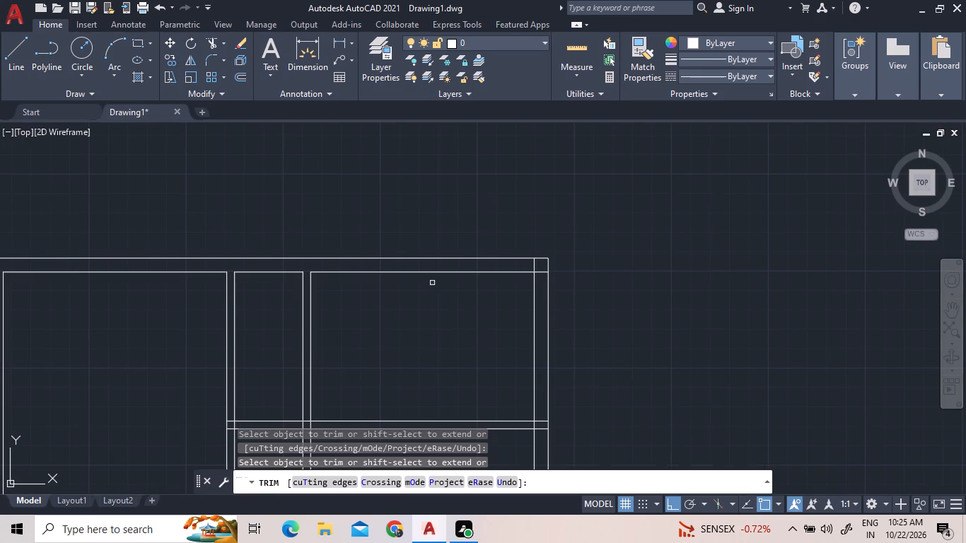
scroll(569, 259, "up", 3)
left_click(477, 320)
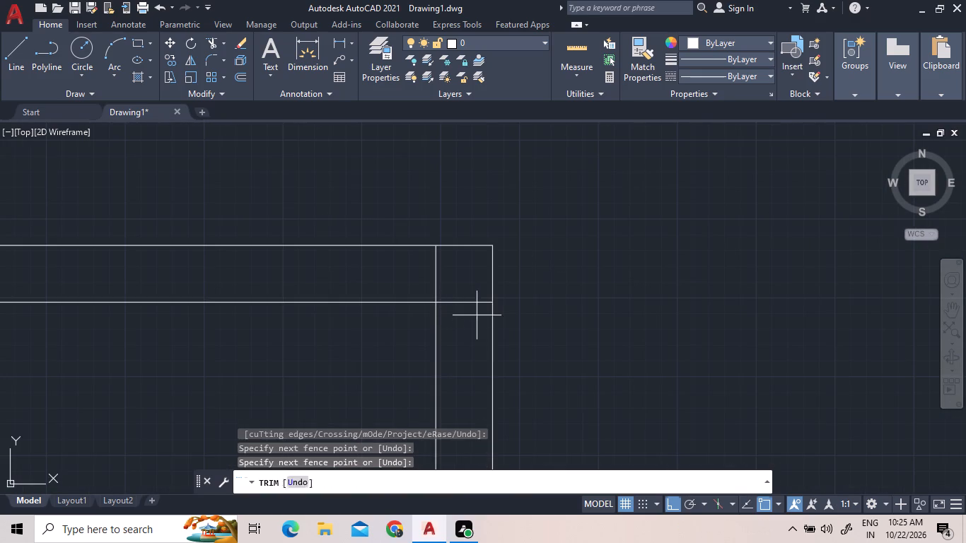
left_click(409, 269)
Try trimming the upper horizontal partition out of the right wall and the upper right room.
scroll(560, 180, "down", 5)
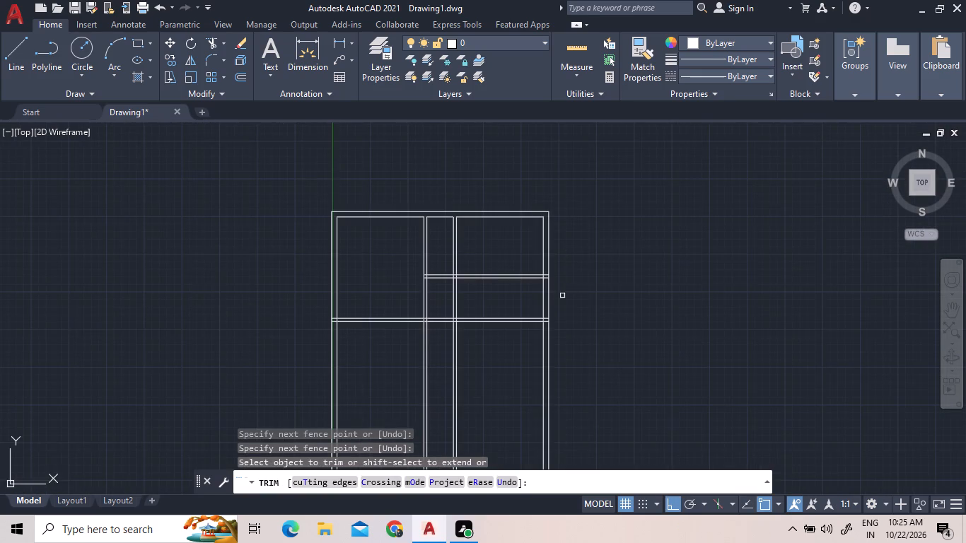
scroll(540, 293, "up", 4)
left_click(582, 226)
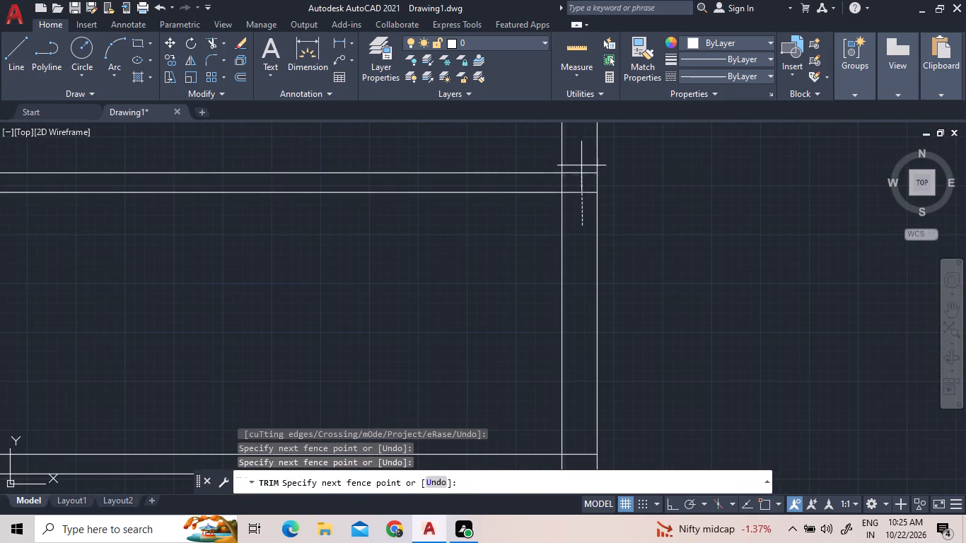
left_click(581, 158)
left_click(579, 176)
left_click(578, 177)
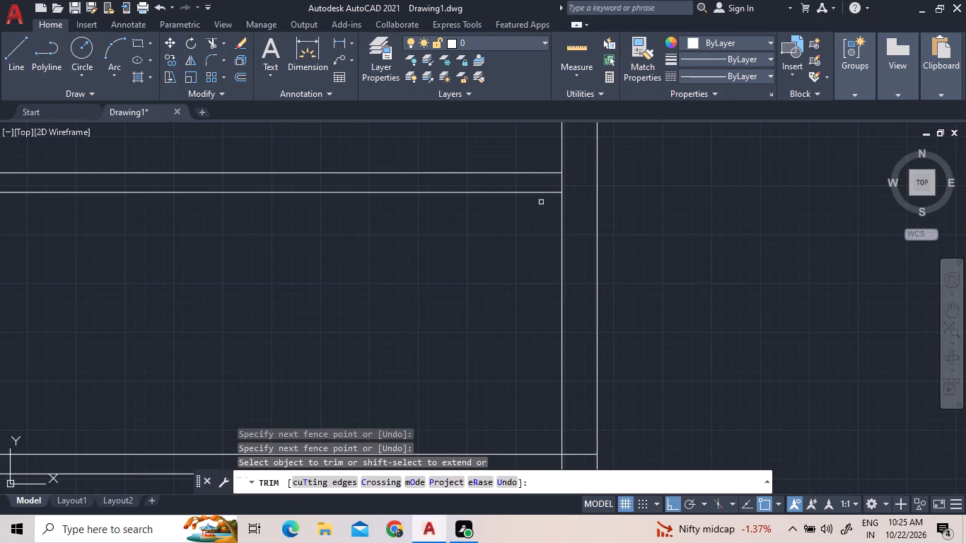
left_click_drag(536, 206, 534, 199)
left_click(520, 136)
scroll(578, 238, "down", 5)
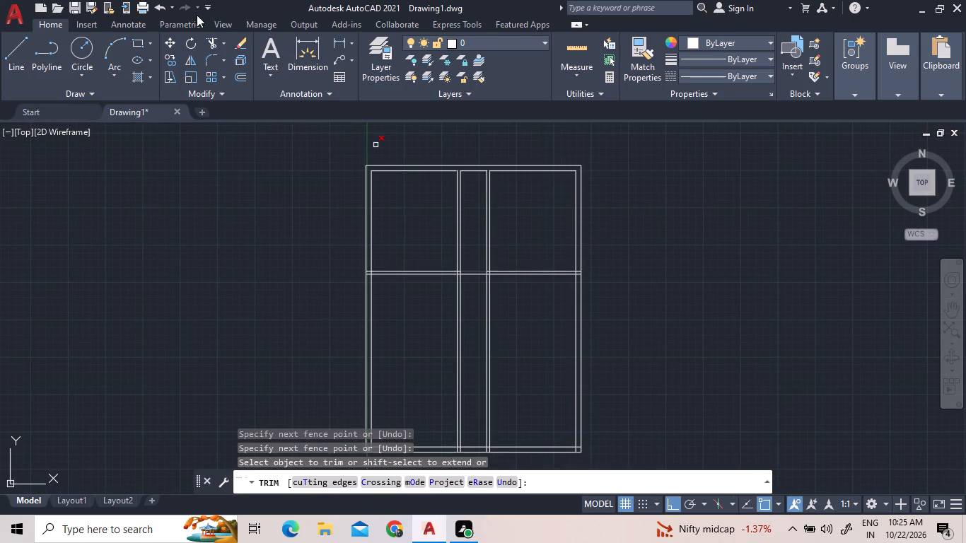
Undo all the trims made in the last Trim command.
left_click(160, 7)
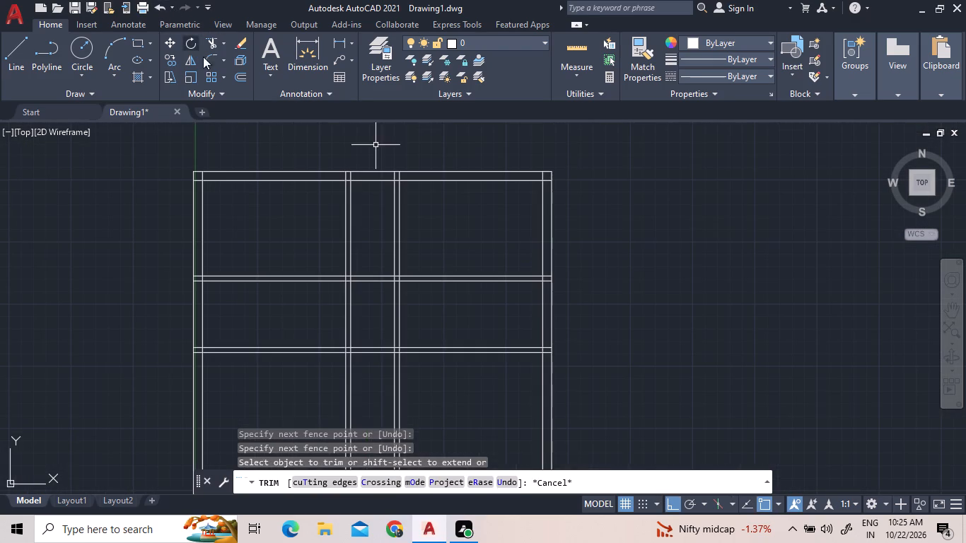
Trim both lines of the upper horizontal partition out of the right and left rooms, keeping the piece between the vertical partitions.
left_click(210, 43)
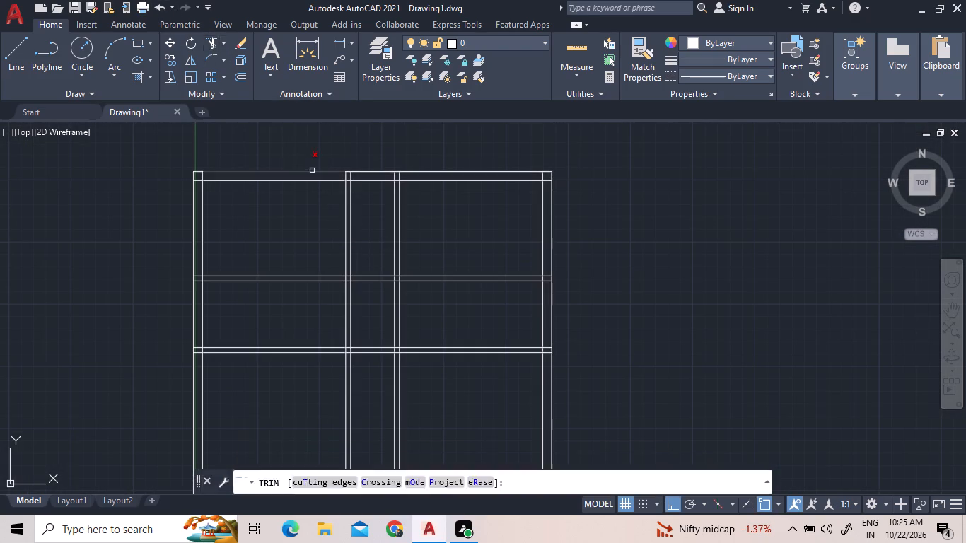
left_click(421, 295)
left_click(414, 263)
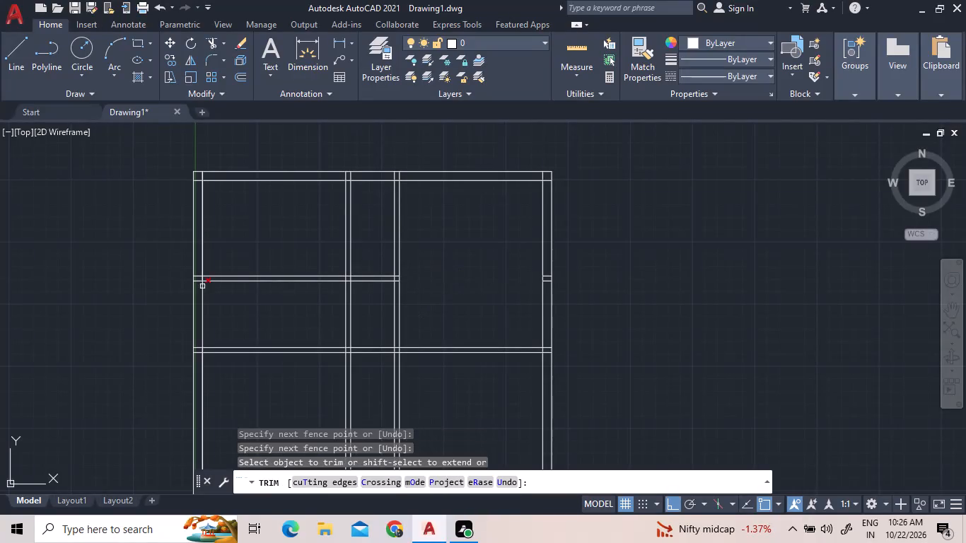
left_click(250, 277)
left_click(252, 291)
left_click(259, 259)
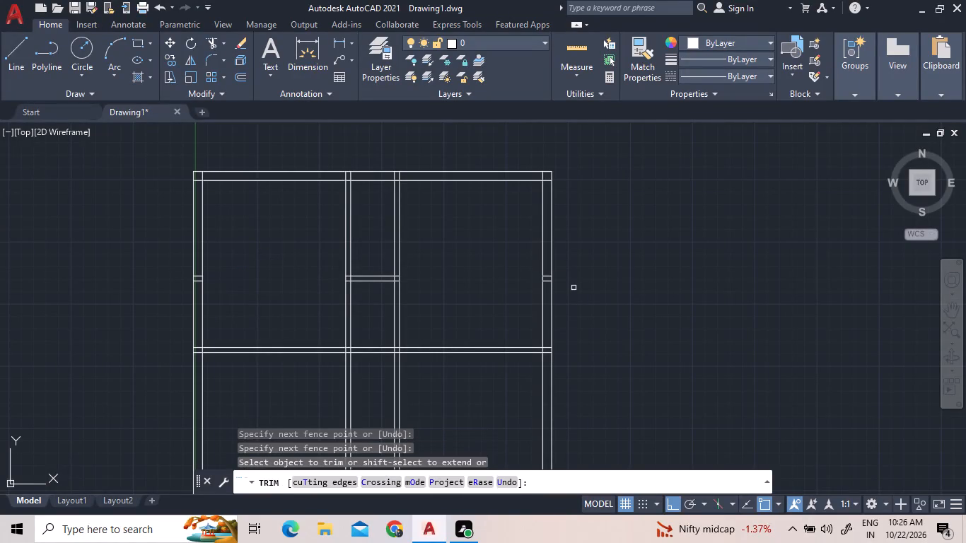
Trim the ends of both horizontal partitions out of the right outer wall's thickness.
scroll(554, 282, "up", 4)
scroll(549, 283, "down", 3)
scroll(544, 397, "up", 1)
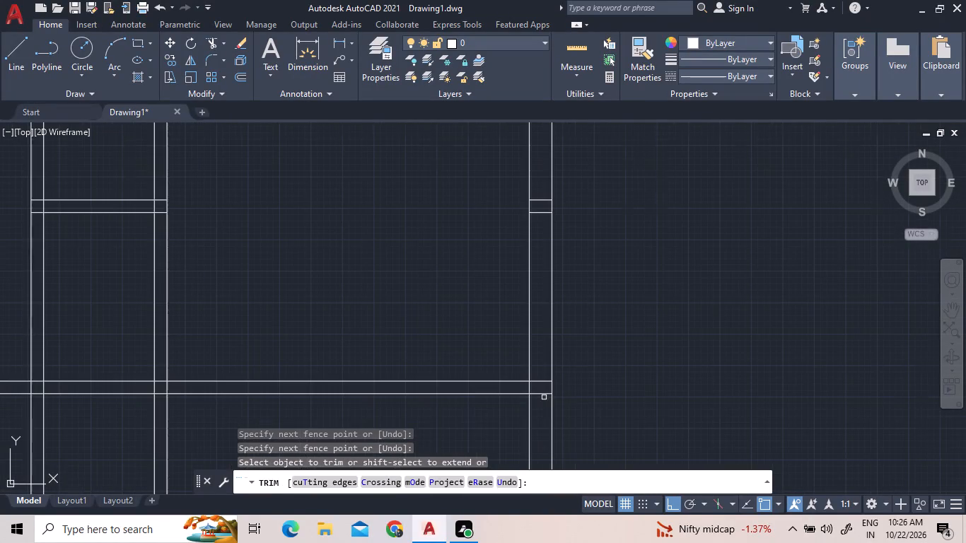
left_click(544, 397)
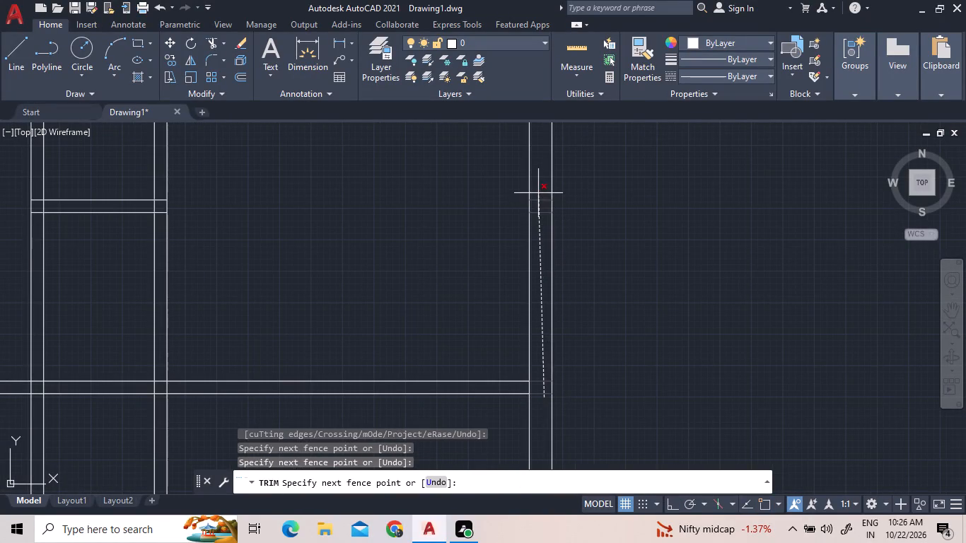
left_click(538, 193)
Trim the overlapping inner wall lines at the plan's top-right corner.
scroll(567, 406, "down", 3)
scroll(541, 315, "up", 3)
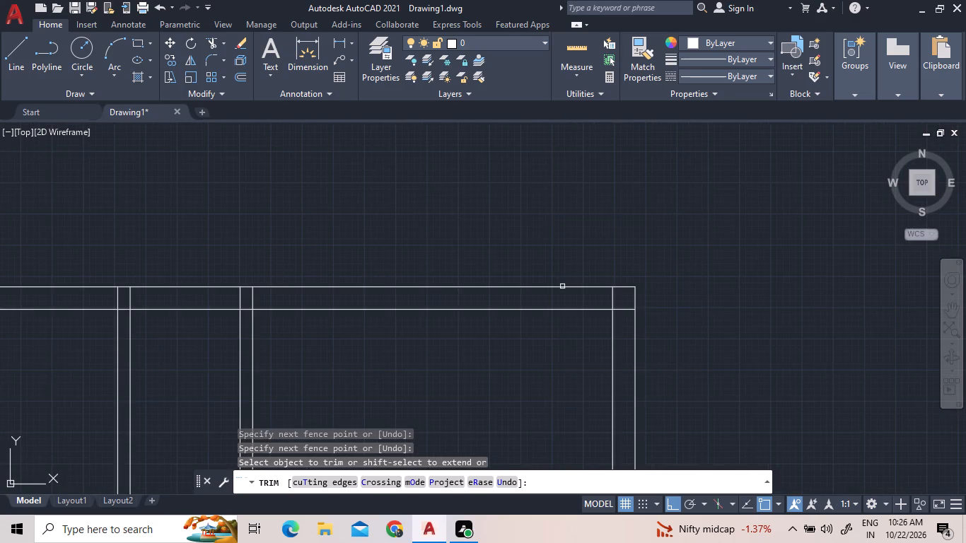
scroll(634, 300, "up", 3)
left_click(602, 344)
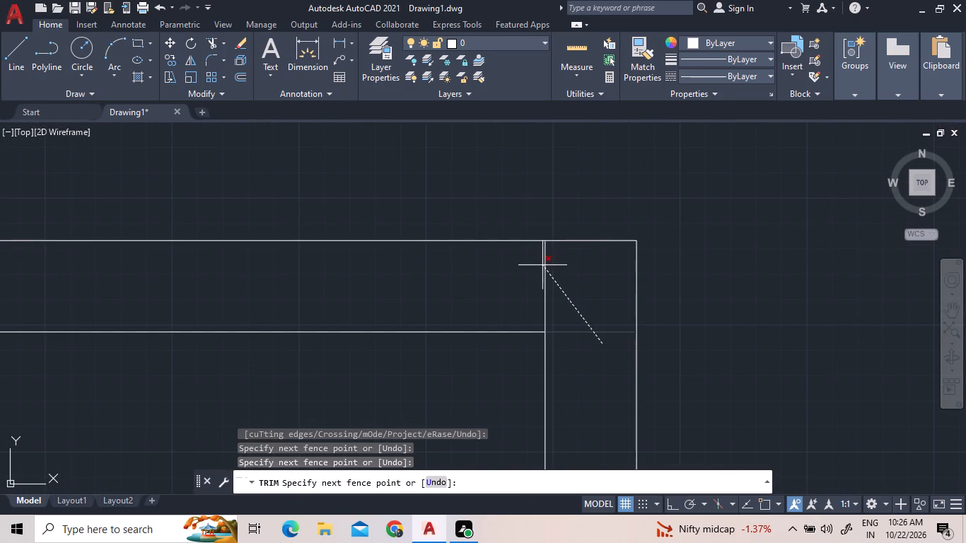
left_click(542, 267)
Trim both vertical partitions out of the top wall and open the wall's inner line where each partition meets it.
scroll(870, 255, "down", 5)
scroll(693, 278, "up", 1)
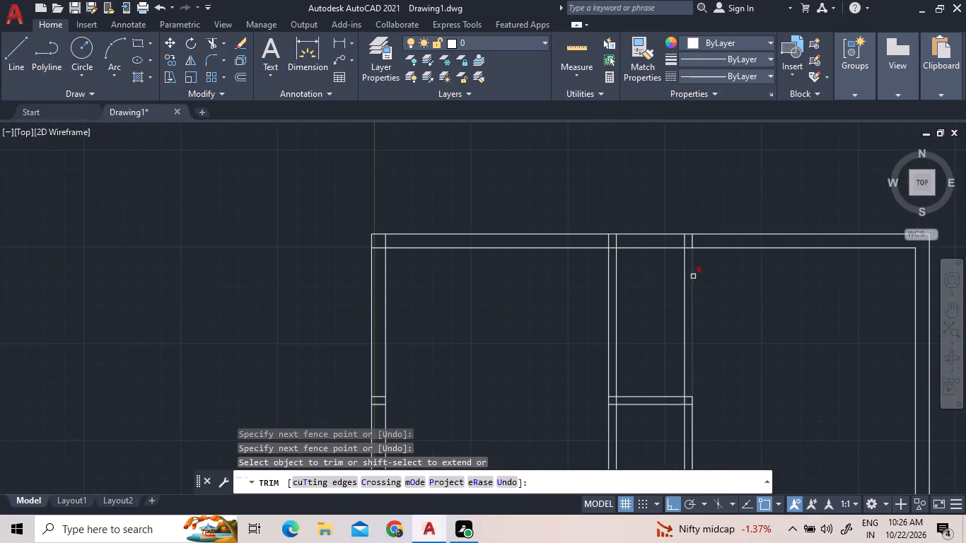
scroll(689, 243, "up", 3)
left_click(740, 243)
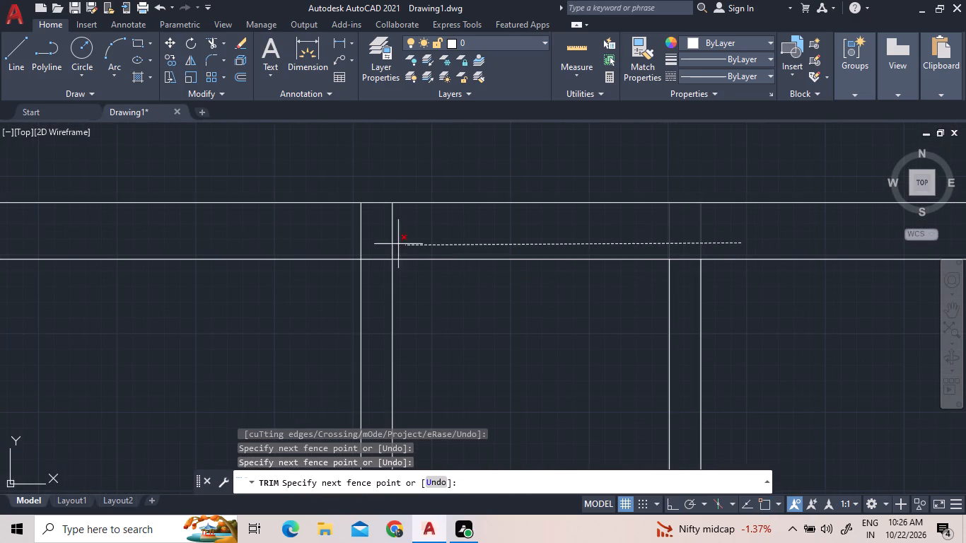
left_click(323, 235)
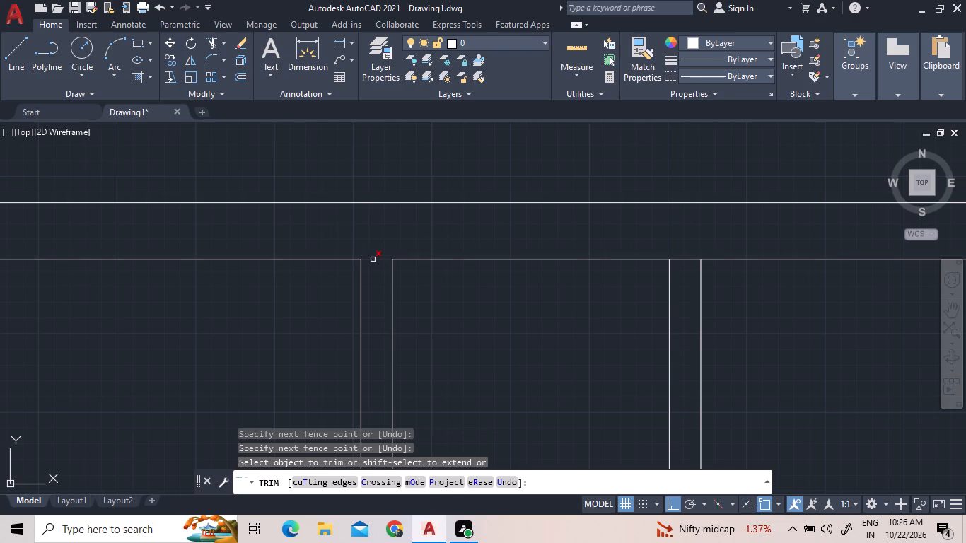
left_click(373, 259)
left_click(682, 257)
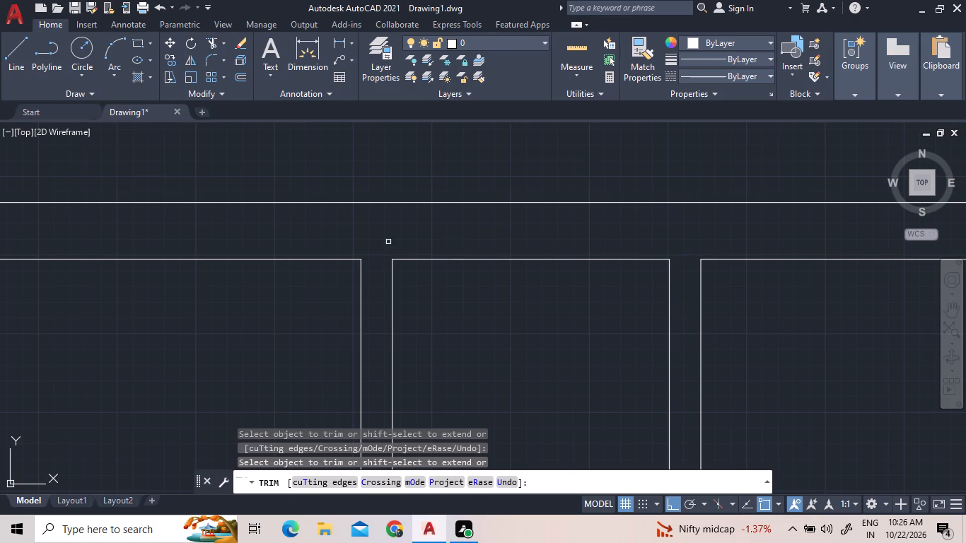
Trim the overlapping inner wall lines at the plan's top-left corner.
scroll(388, 242, "down", 4)
scroll(226, 226, "up", 3)
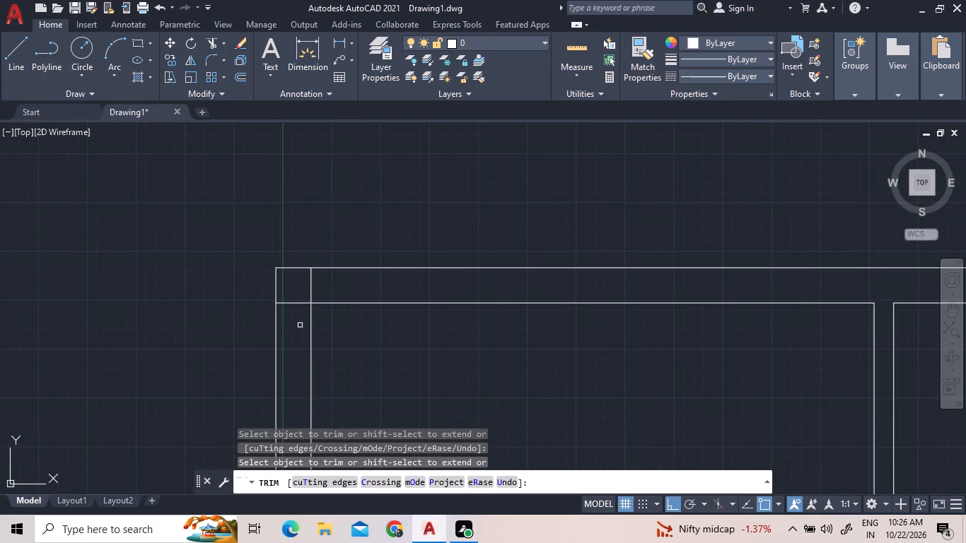
left_click(286, 321)
left_click(312, 287)
Trim both horizontal partitions' ends out of the left wall and open the wall's inner line at the lower partition.
scroll(316, 222, "down", 2)
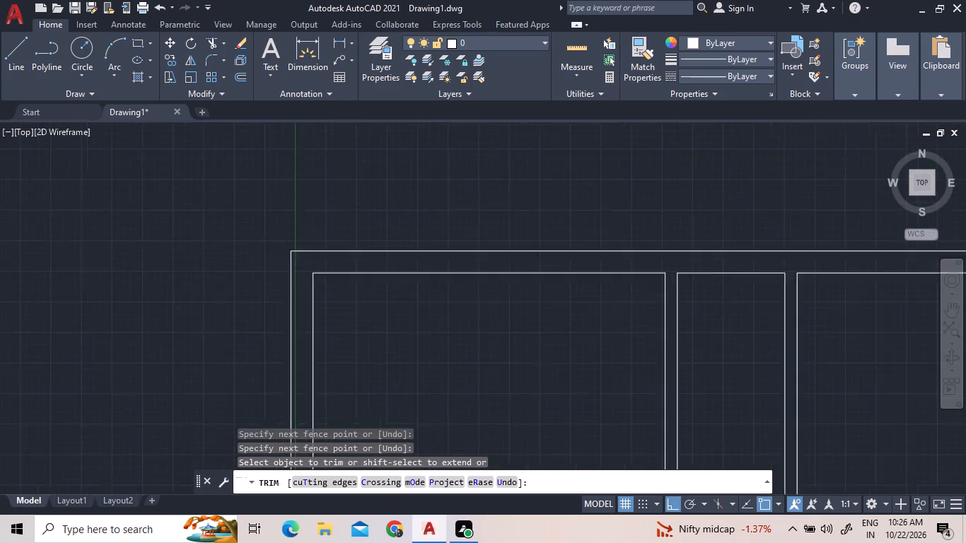
scroll(316, 222, "down", 2)
scroll(301, 325, "up", 3)
left_click(342, 235)
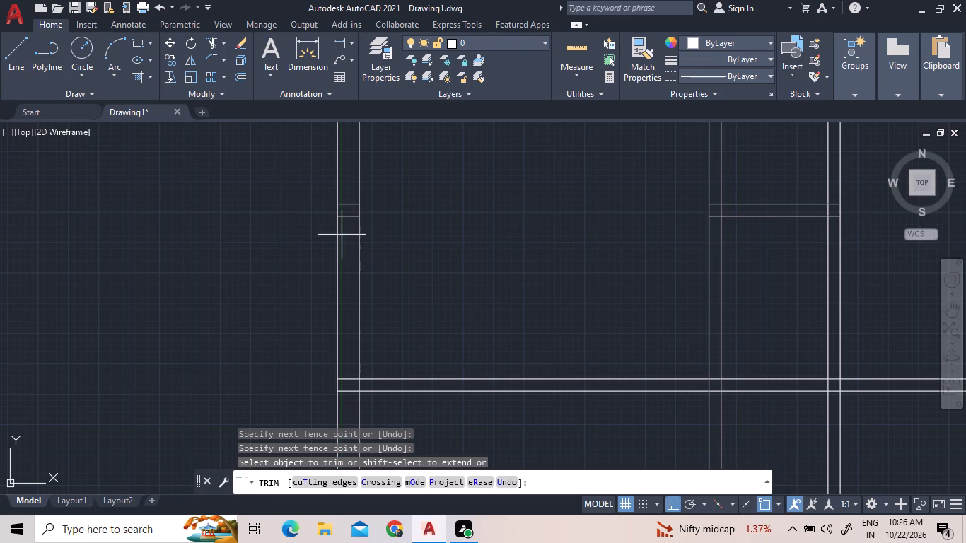
left_click(347, 197)
scroll(384, 214, "down", 2)
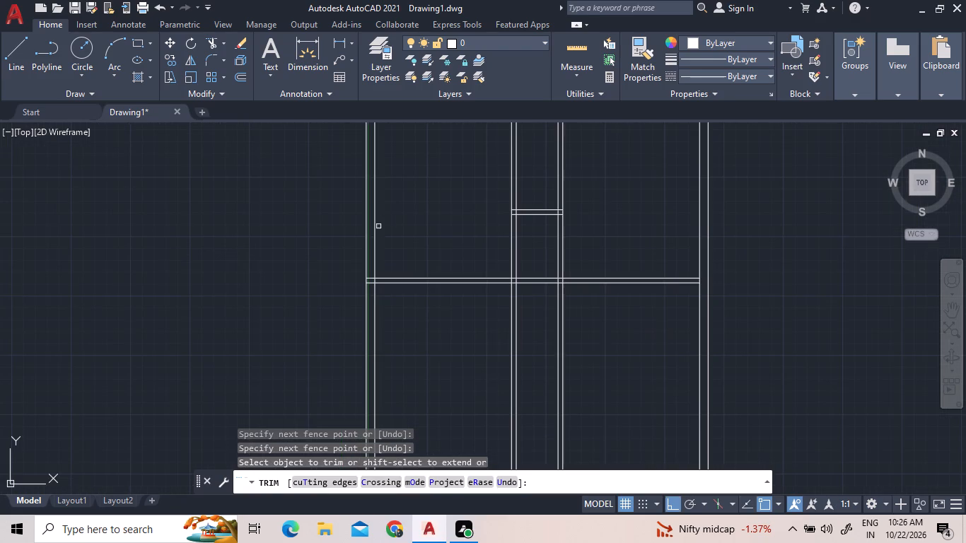
scroll(377, 282, "up", 5)
left_click(371, 279)
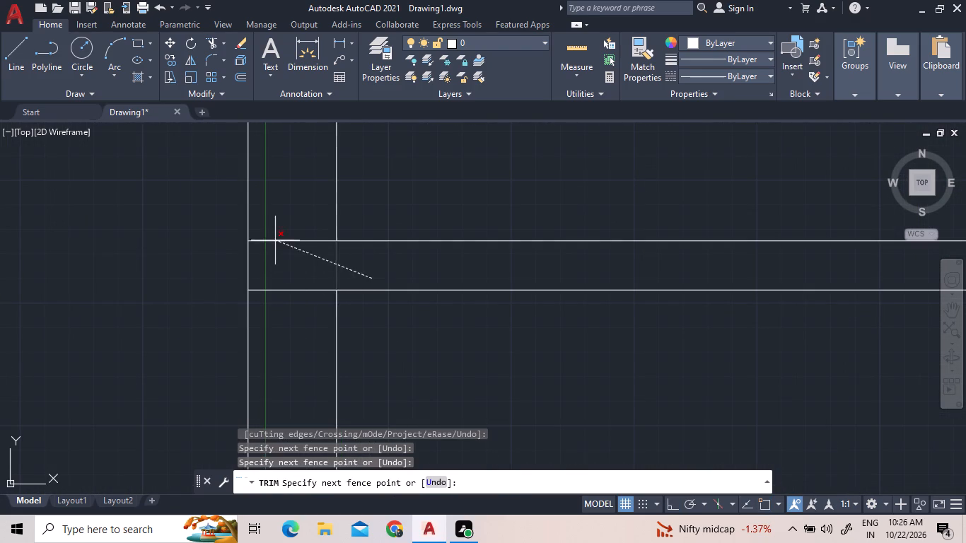
left_click(267, 222)
left_click_drag(270, 226, 293, 354)
scroll(291, 346, "down", 4)
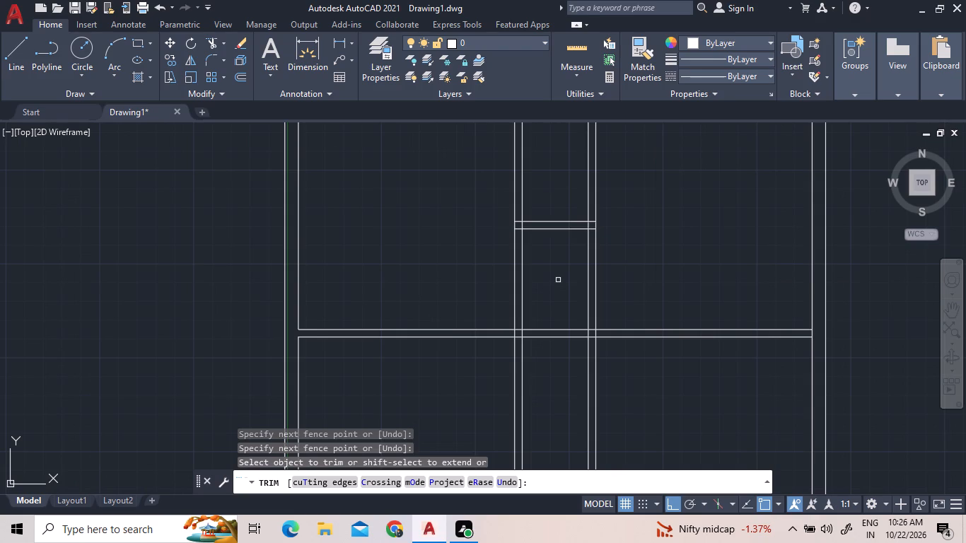
Trim the short horizontal partition's ends and the vertical partitions' inner lines to open both junctions between them.
scroll(597, 216, "up", 2)
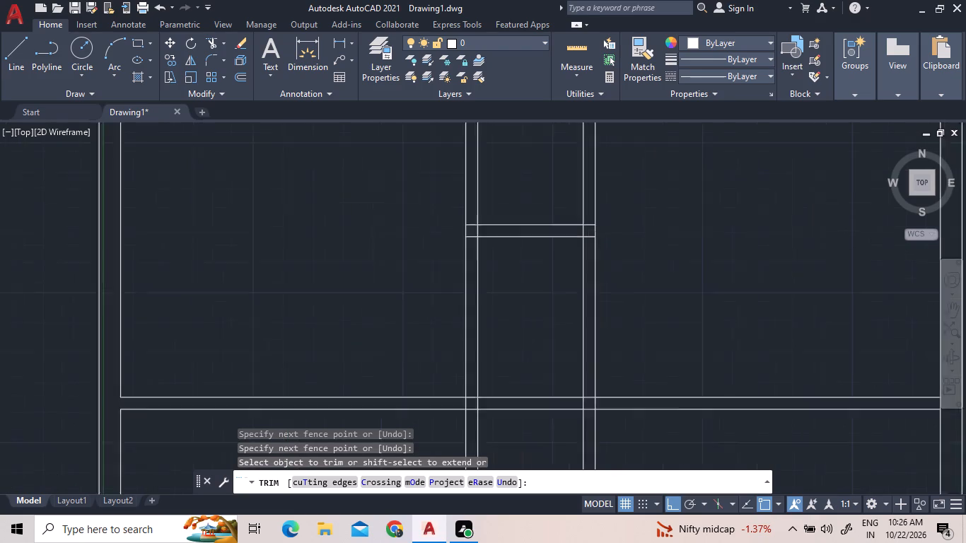
scroll(592, 226, "up", 2)
left_click_drag(589, 209, 537, 260)
left_click_drag(87, 204, 87, 206)
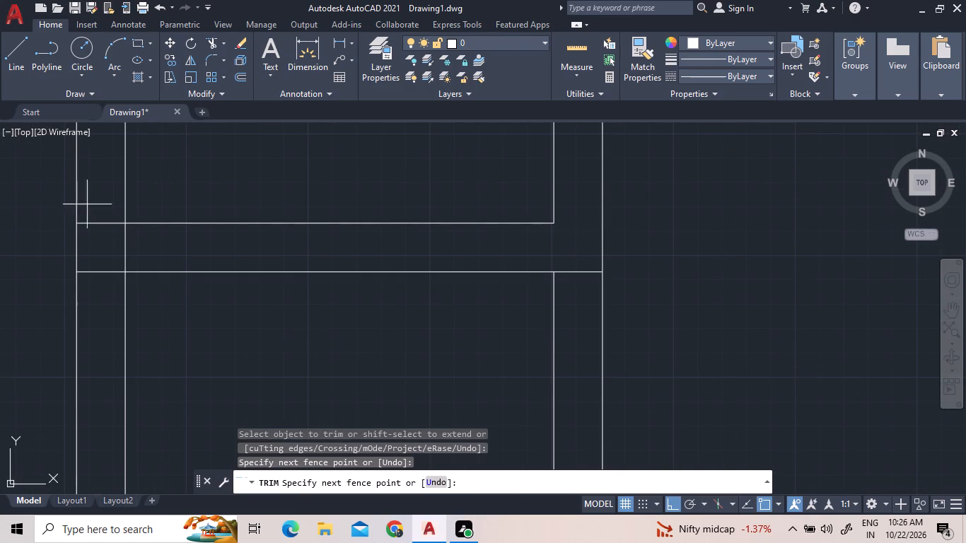
left_click_drag(87, 206, 151, 254)
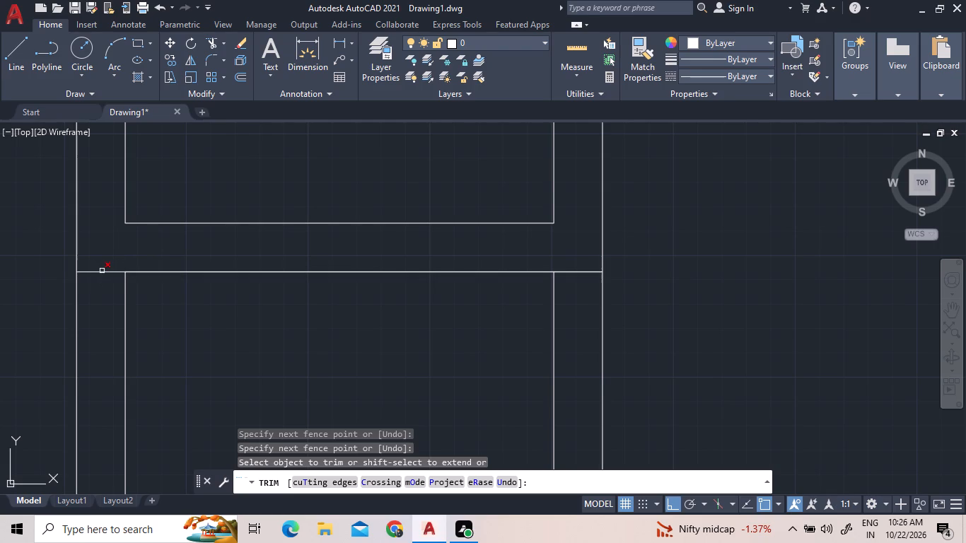
left_click(102, 271)
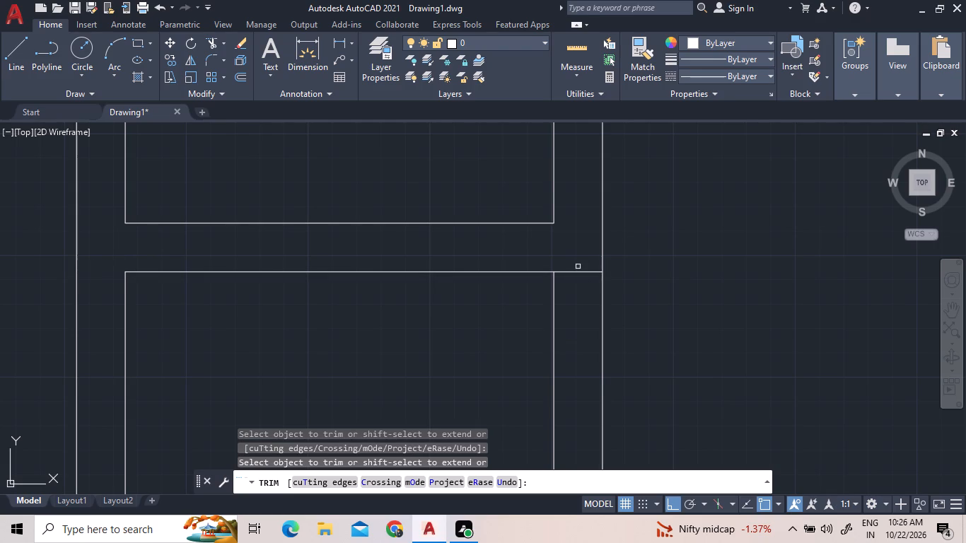
left_click(581, 271)
scroll(604, 223, "down", 4)
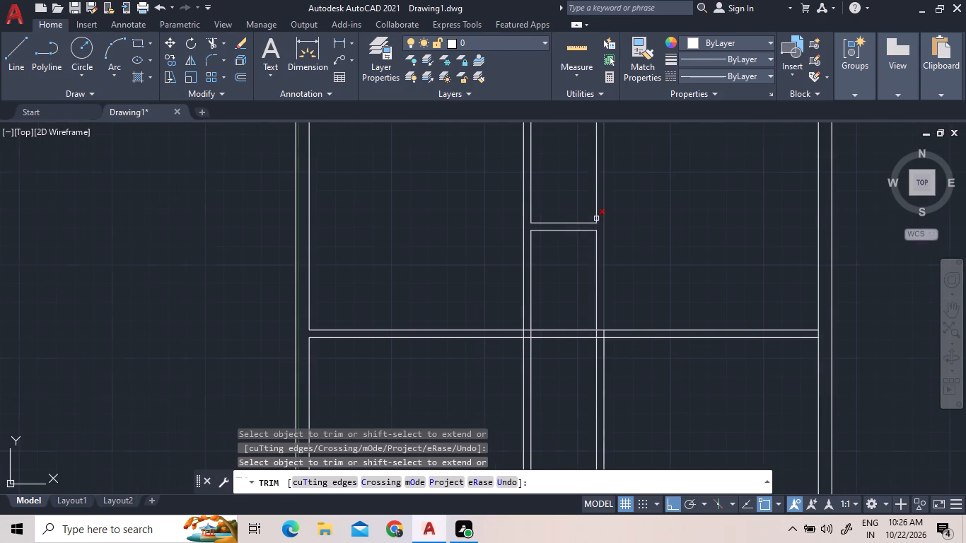
Trim the overlapping lines where both vertical partitions cross the long horizontal partition, leaving open junctions, and finish trimming.
scroll(612, 345, "up", 3)
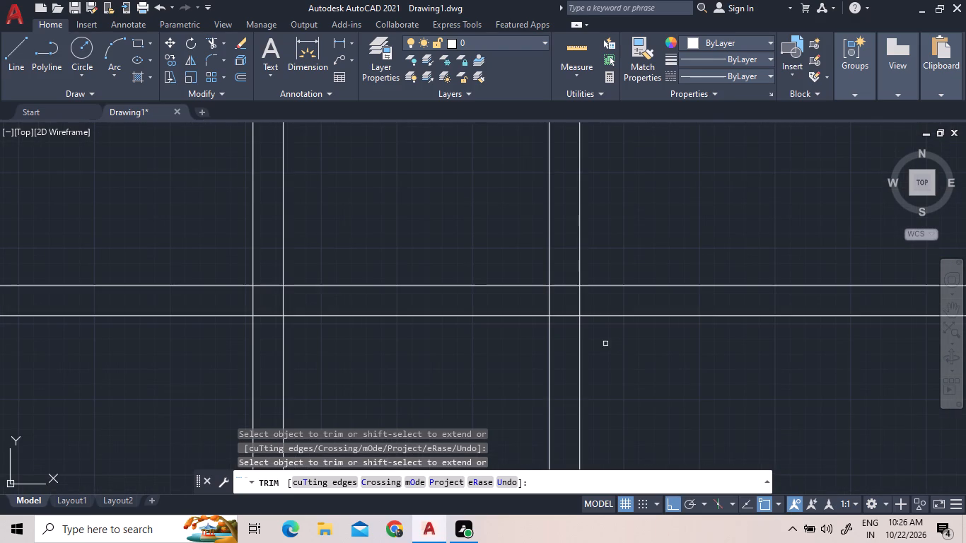
left_click_drag(590, 298, 498, 301)
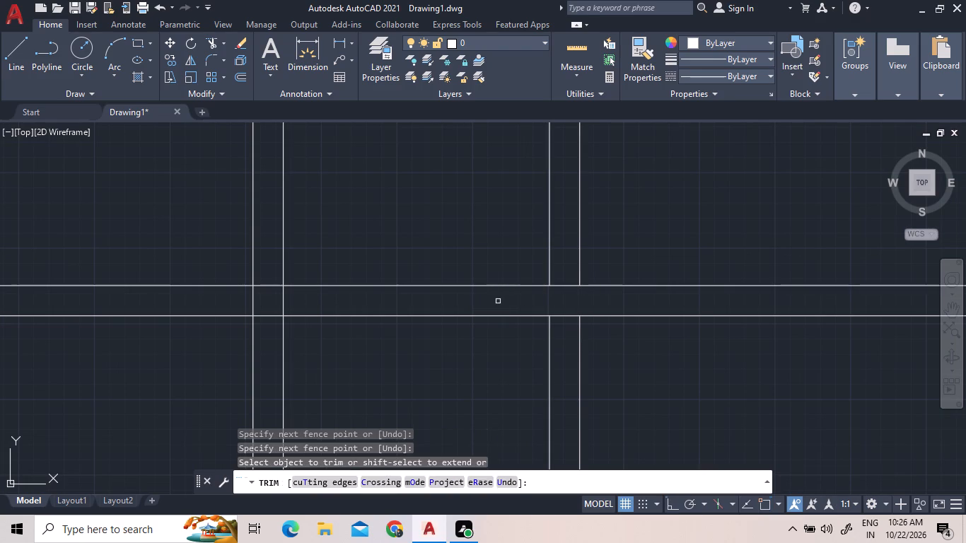
left_click(571, 332)
left_click(561, 255)
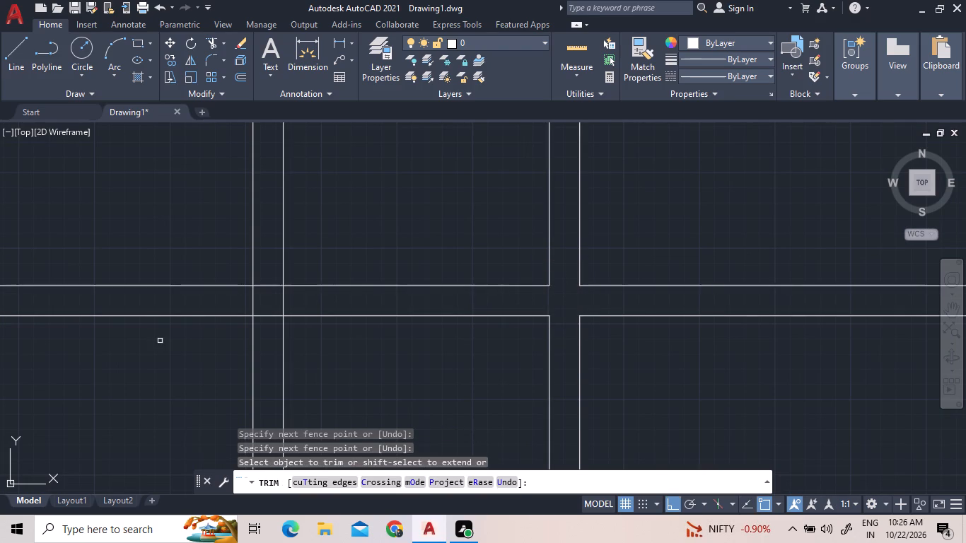
left_click(202, 298)
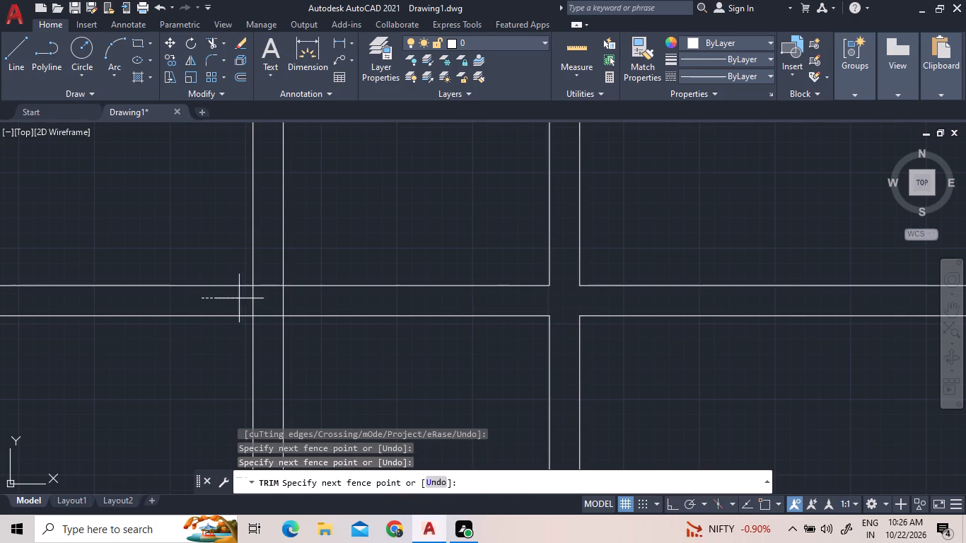
left_click(318, 307)
left_click(269, 326)
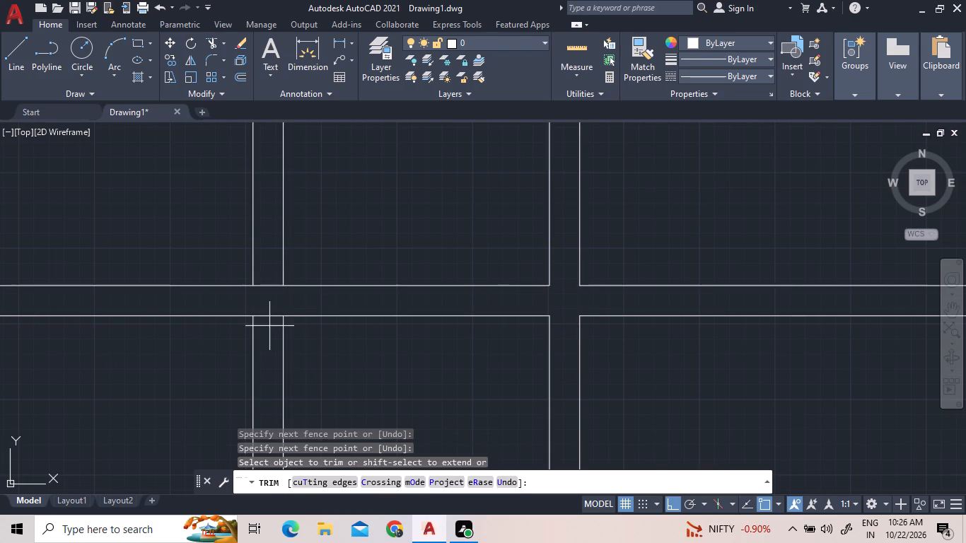
left_click(272, 251)
scroll(330, 309, "down", 3)
middle_click_drag(417, 296, 408, 325)
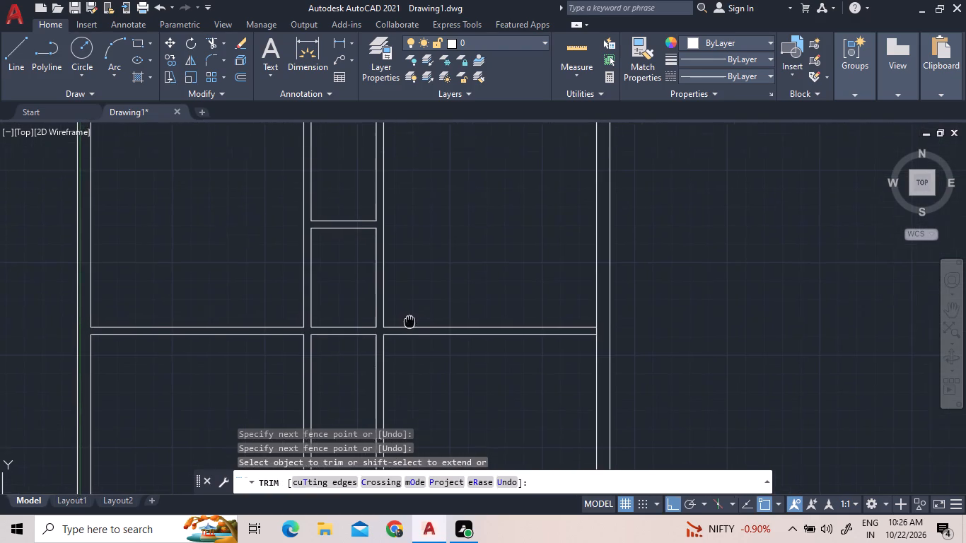
middle_click_drag(408, 325, 411, 385)
right_click(487, 315)
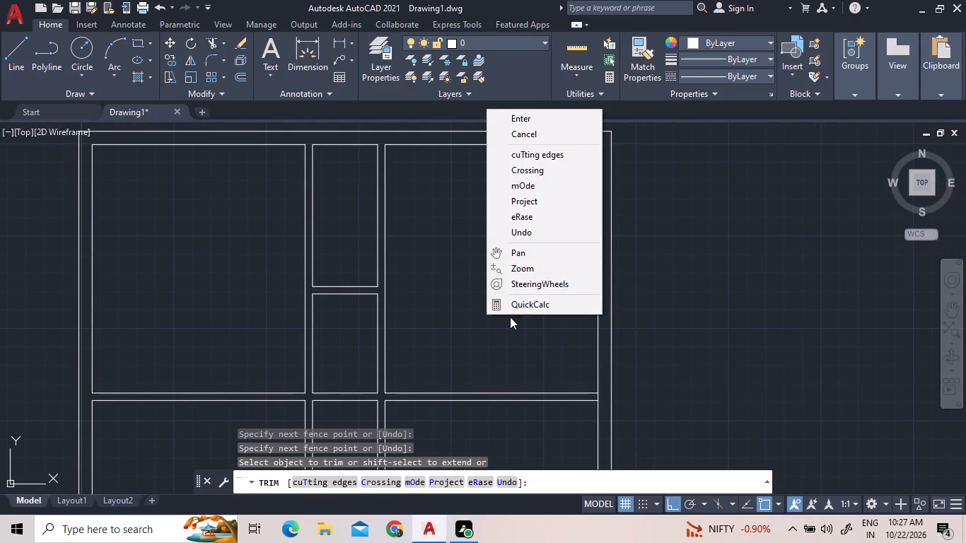
left_click(571, 122)
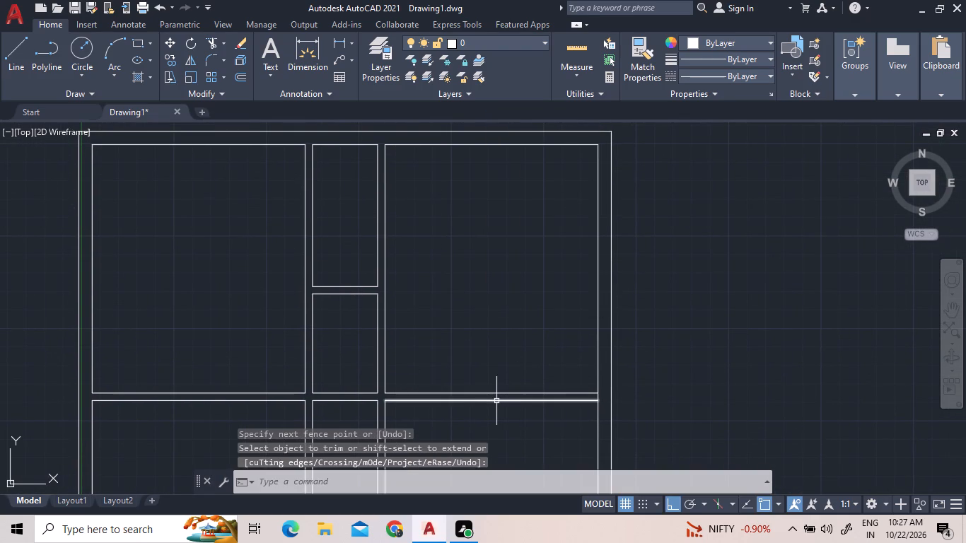
Draw a line across the short horizontal partition's open left end, between its two corners at the left vertical partition.
scroll(352, 289, "up", 2)
left_click(19, 72)
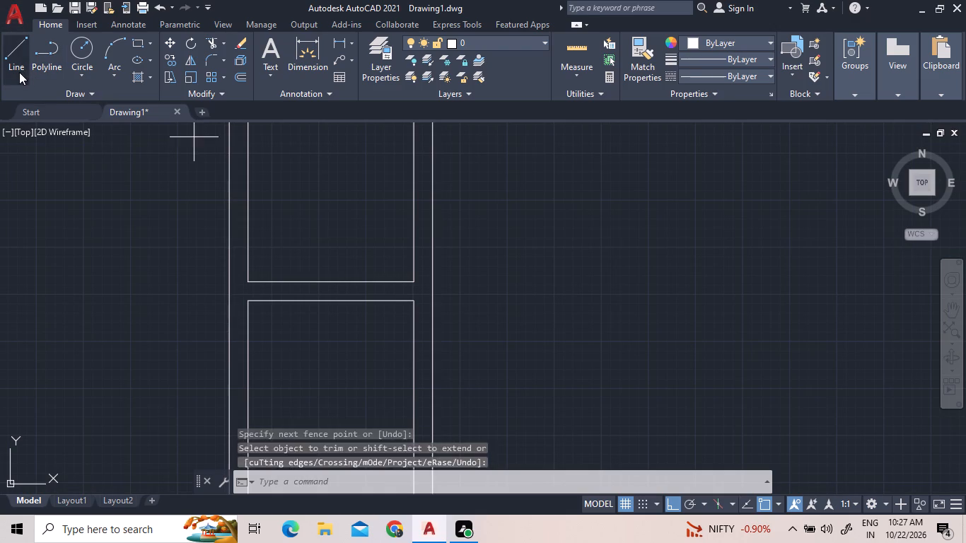
scroll(277, 323, "up", 2)
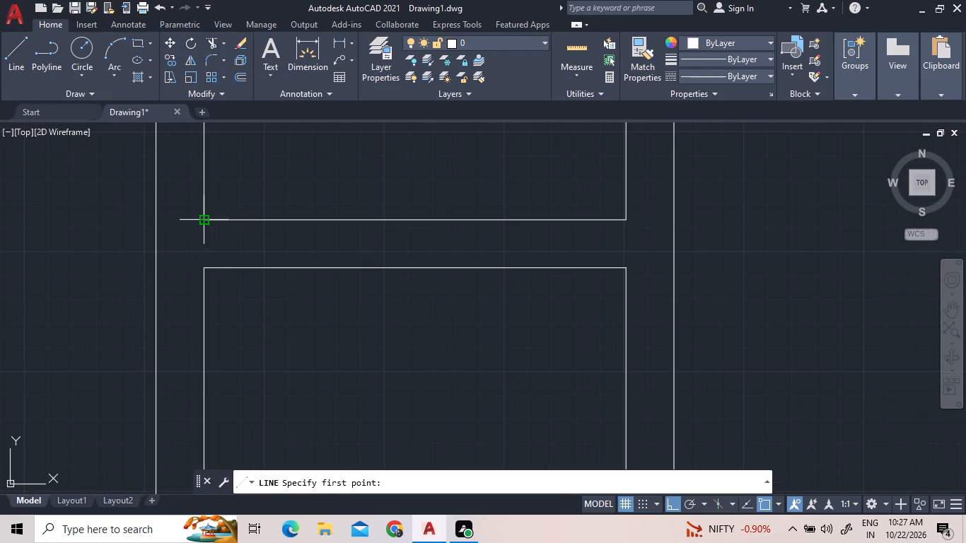
left_click_drag(207, 221, 202, 247)
left_click(202, 265)
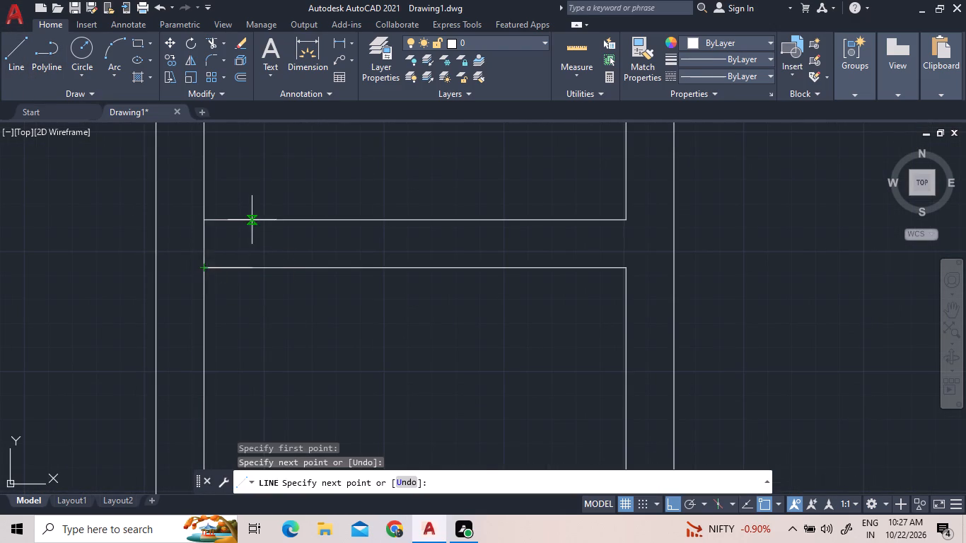
scroll(252, 220, "down", 3)
Draw a line across the left vertical partition's open end at the upper face of the long horizontal partition.
left_click(15, 81)
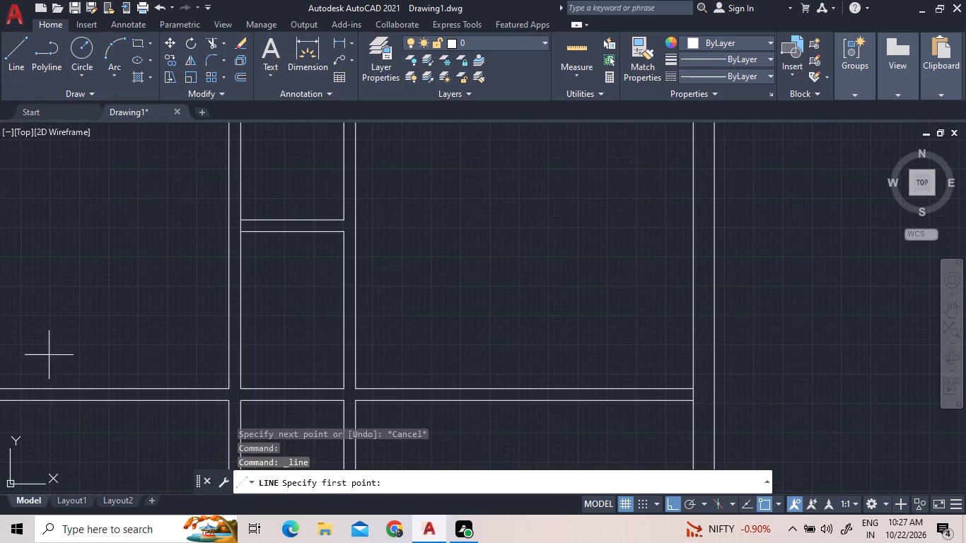
scroll(275, 409, "up", 4)
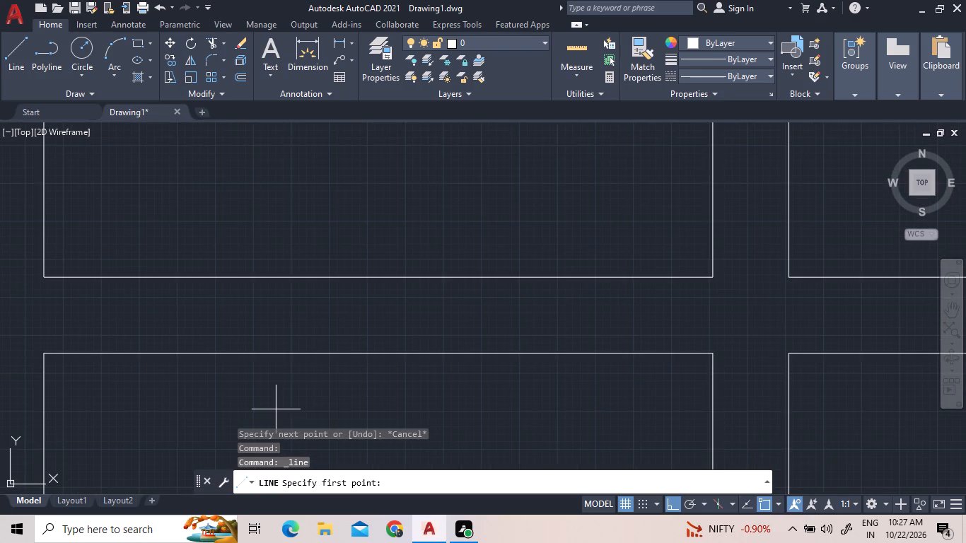
scroll(606, 340, "down", 3)
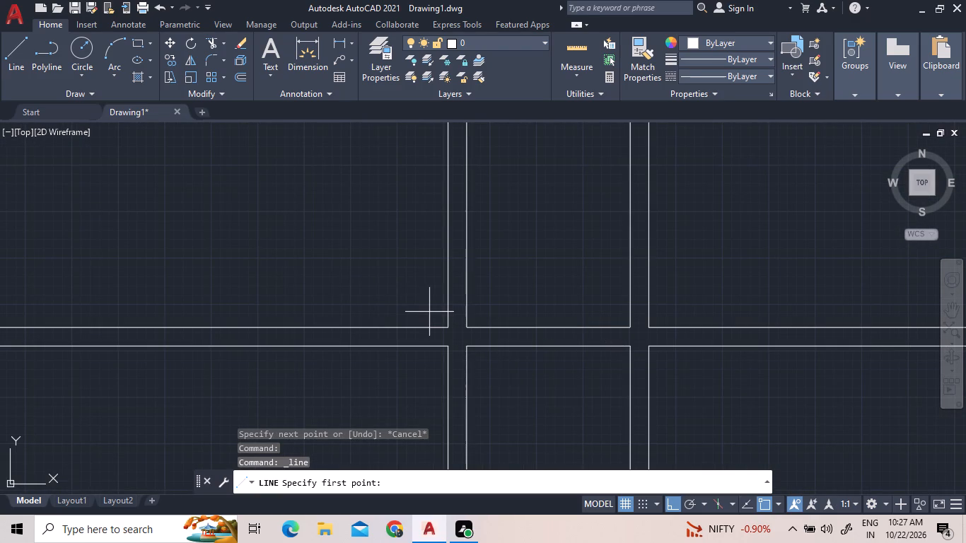
scroll(430, 313, "down", 2)
scroll(431, 314, "up", 4)
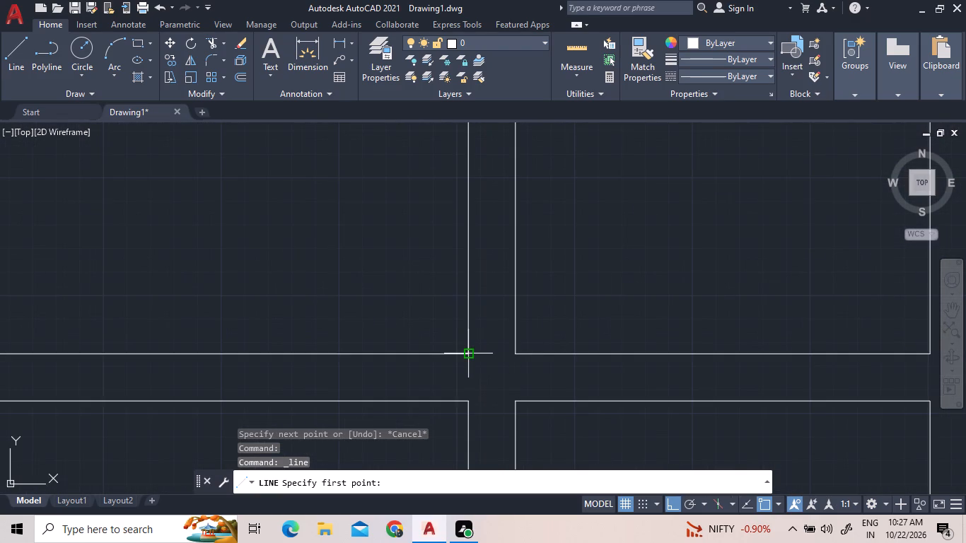
left_click(467, 354)
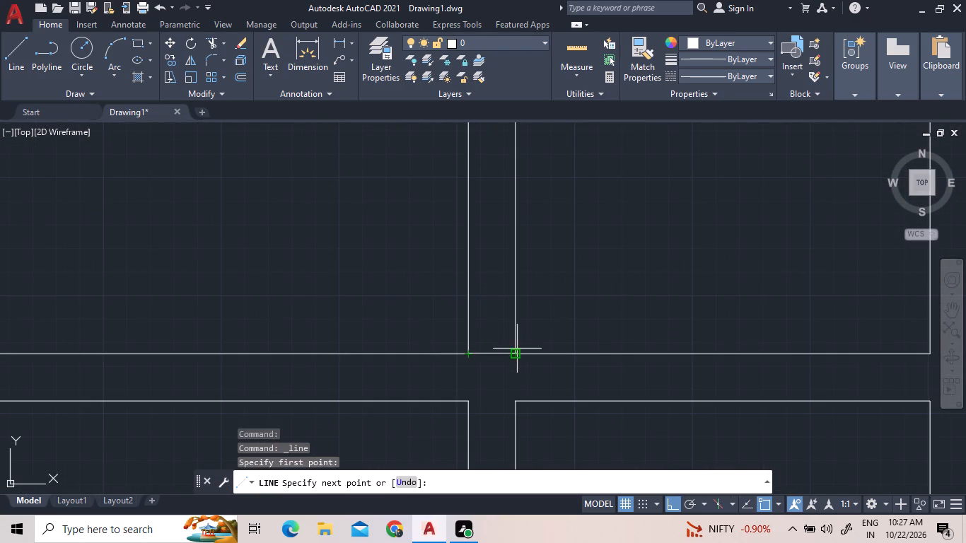
scroll(508, 357, "up", 4)
left_click(559, 340)
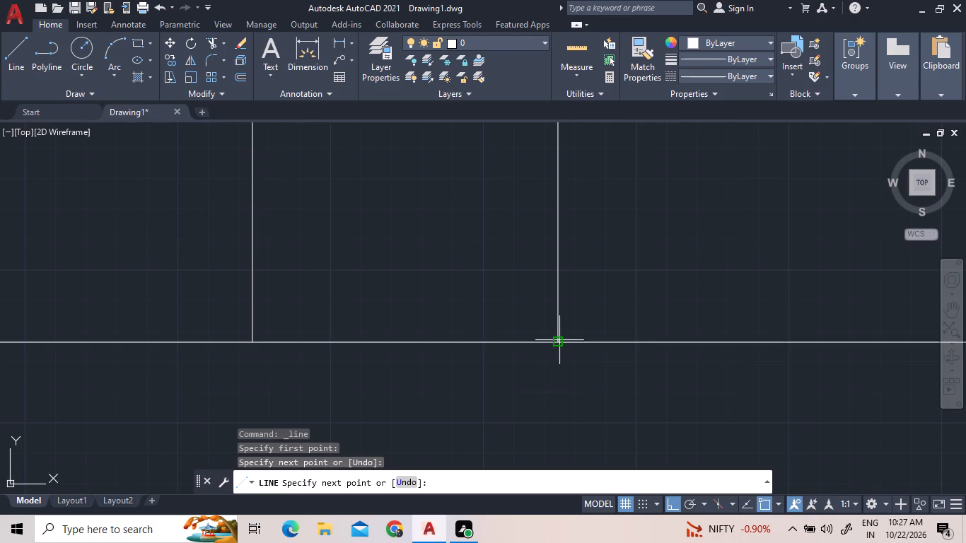
Draw a line across the right vertical partition's open end at the upper face of the long horizontal partition.
left_click(16, 81)
scroll(0, 248, "down", 5)
scroll(230, 367, "down", 2)
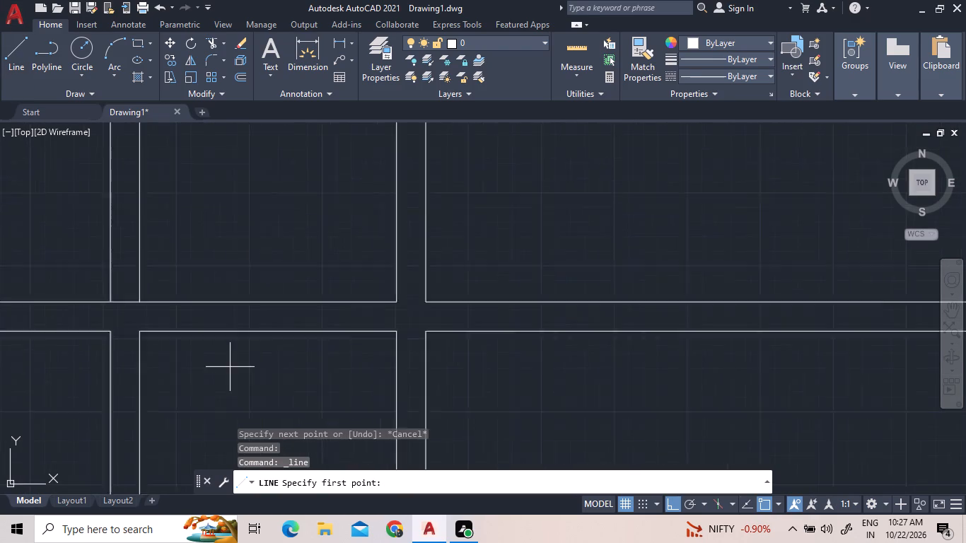
scroll(335, 315, "up", 5)
scroll(312, 398, "down", 2)
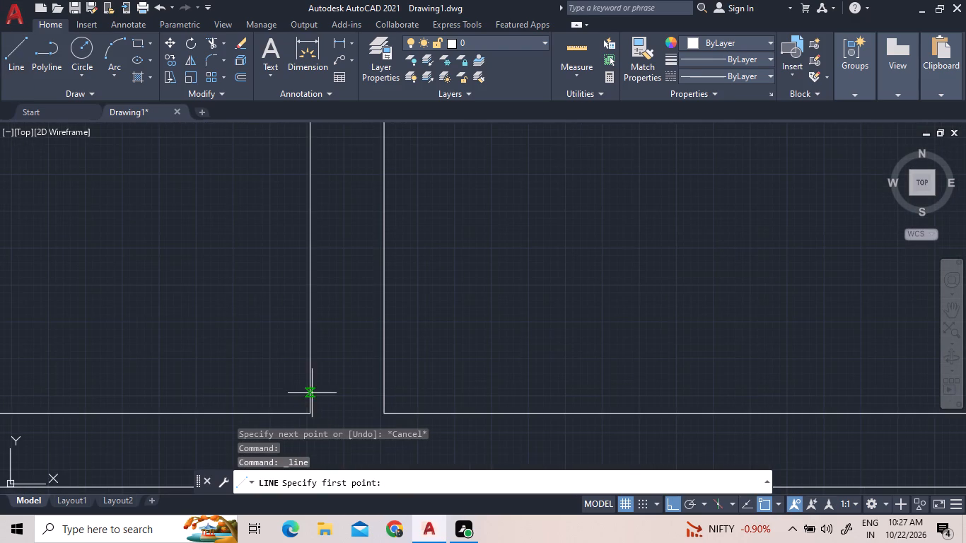
scroll(310, 409, "up", 5)
scroll(310, 412, "down", 4)
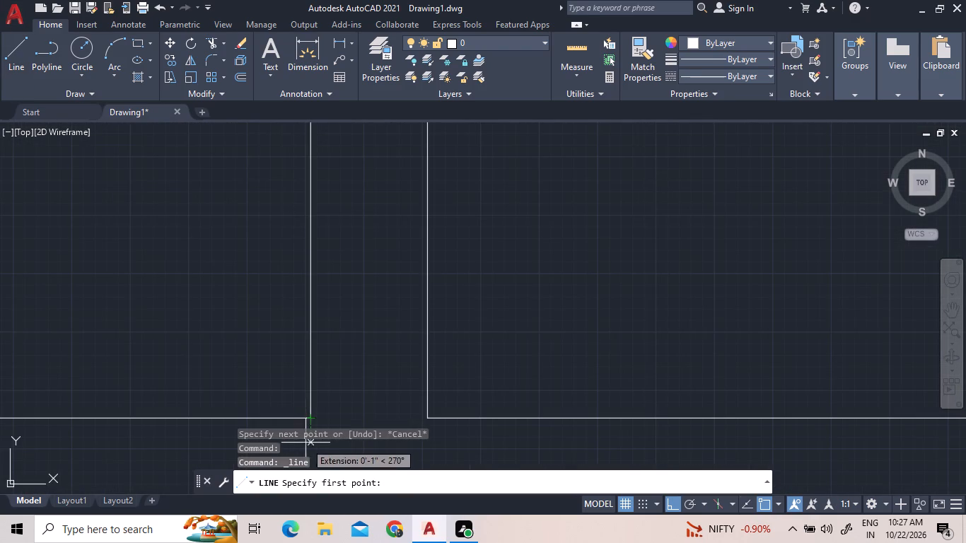
scroll(307, 442, "up", 5)
scroll(344, 294, "down", 2)
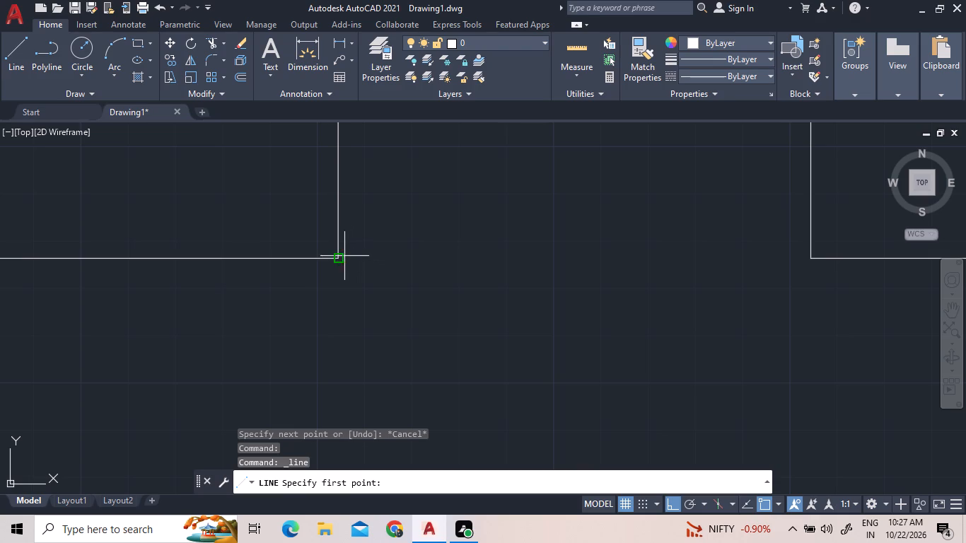
left_click(342, 258)
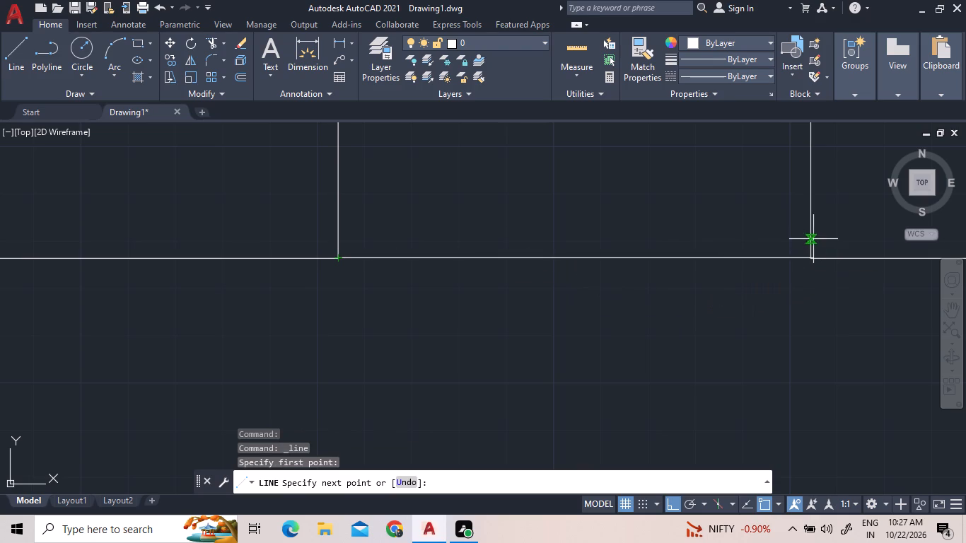
left_click(810, 258)
right_click(646, 346)
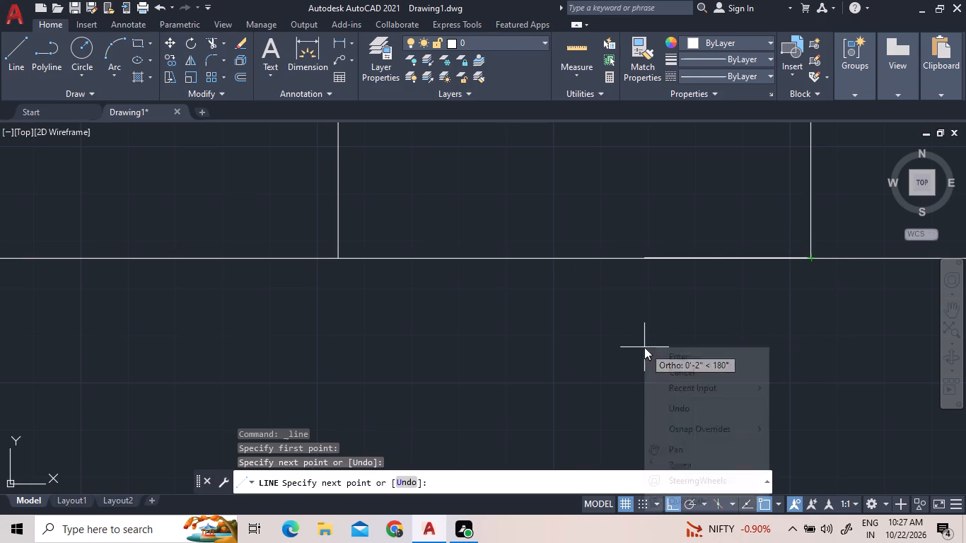
left_click(669, 361)
Offset the line closing the short horizontal partition's left end 5" to the right, into the partition.
scroll(561, 383, "down", 7)
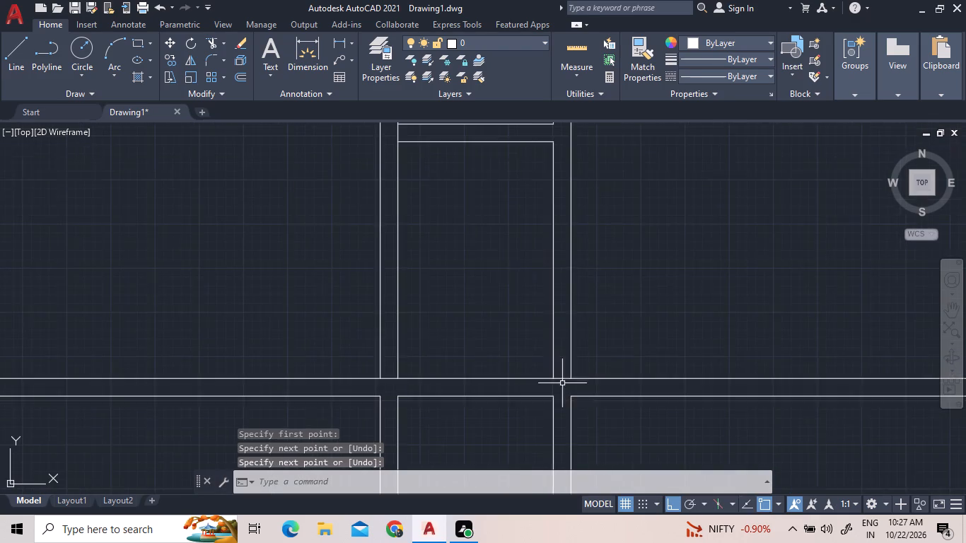
scroll(492, 288, "down", 1)
middle_click_drag(492, 281, 454, 331)
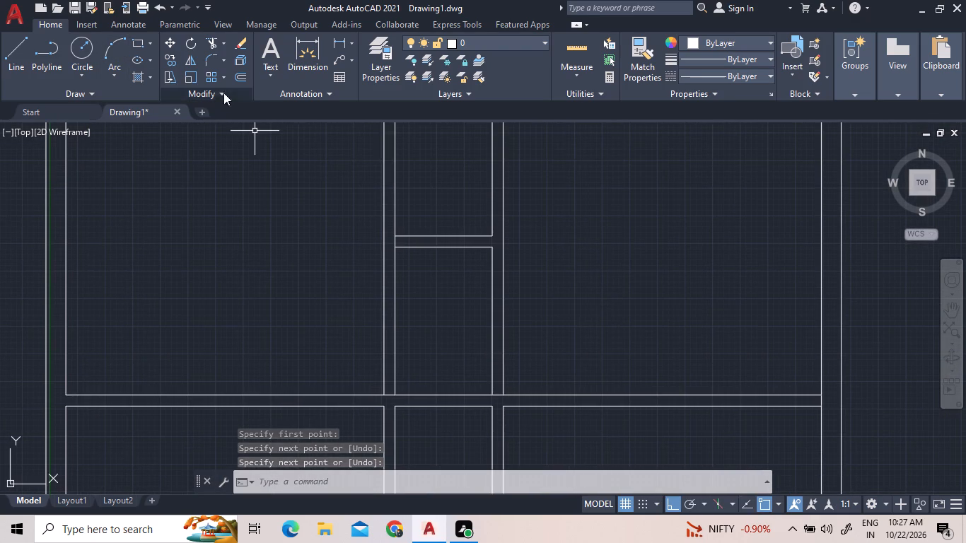
left_click(245, 79)
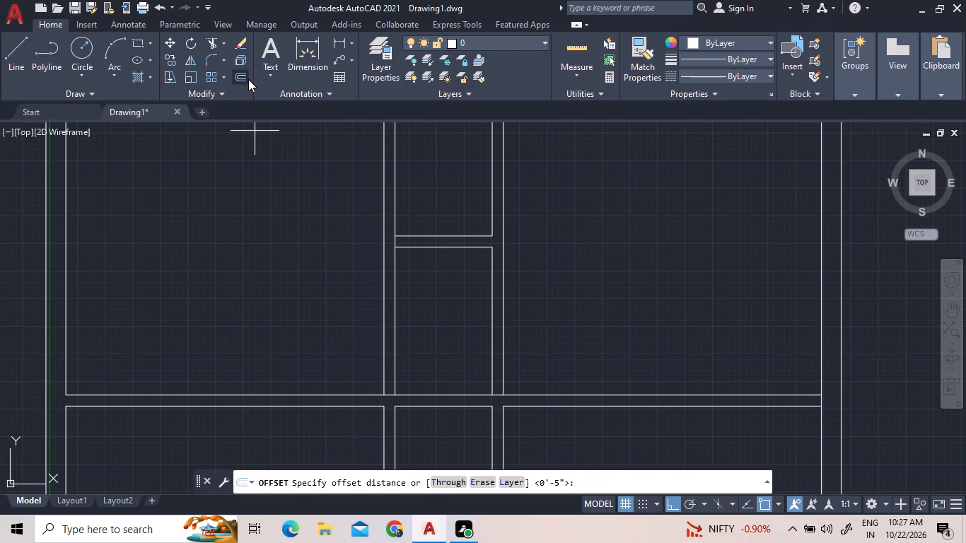
key("Return")
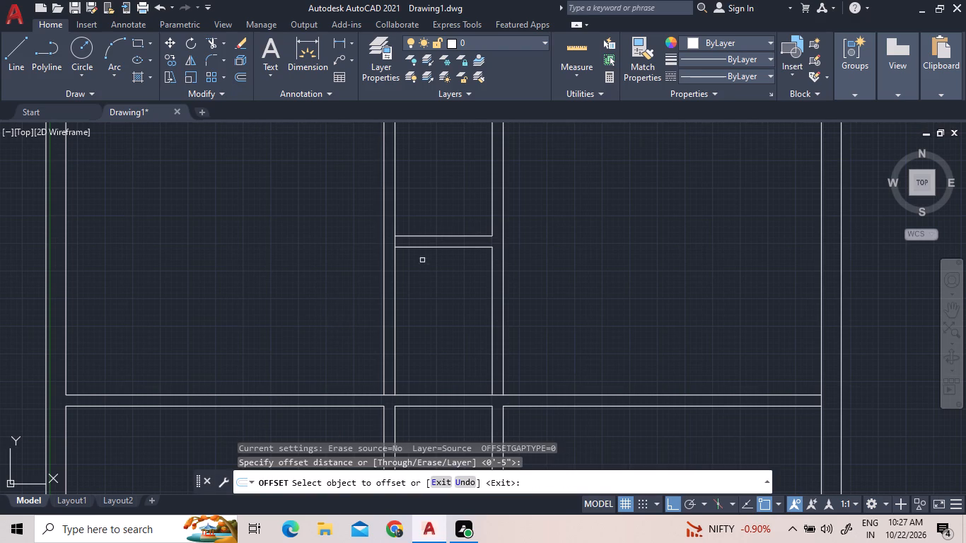
scroll(412, 237, "up", 2)
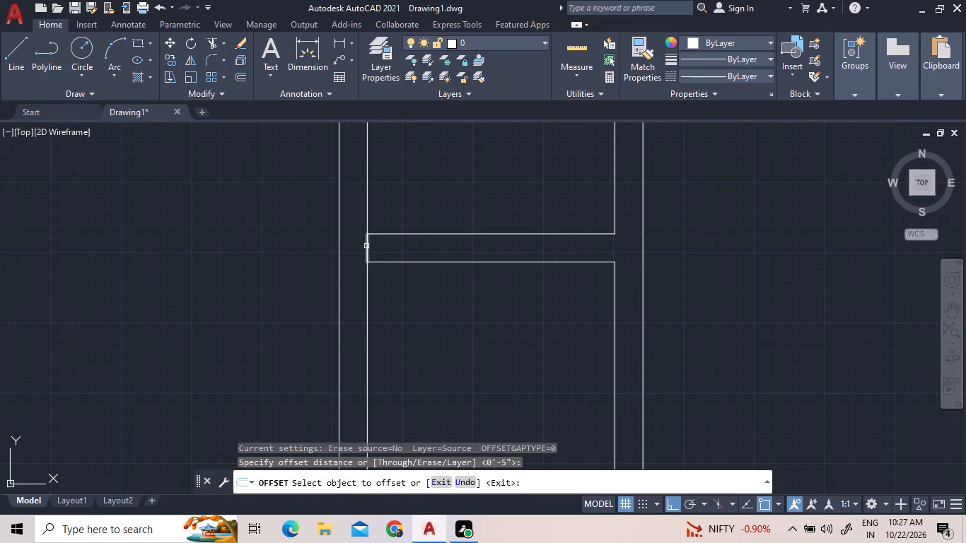
left_click(367, 245)
left_click(396, 242)
Offset the end lines of the left and right vertical partitions at the long horizontal partition 5" upward, into the partitions.
scroll(419, 197, "down", 3)
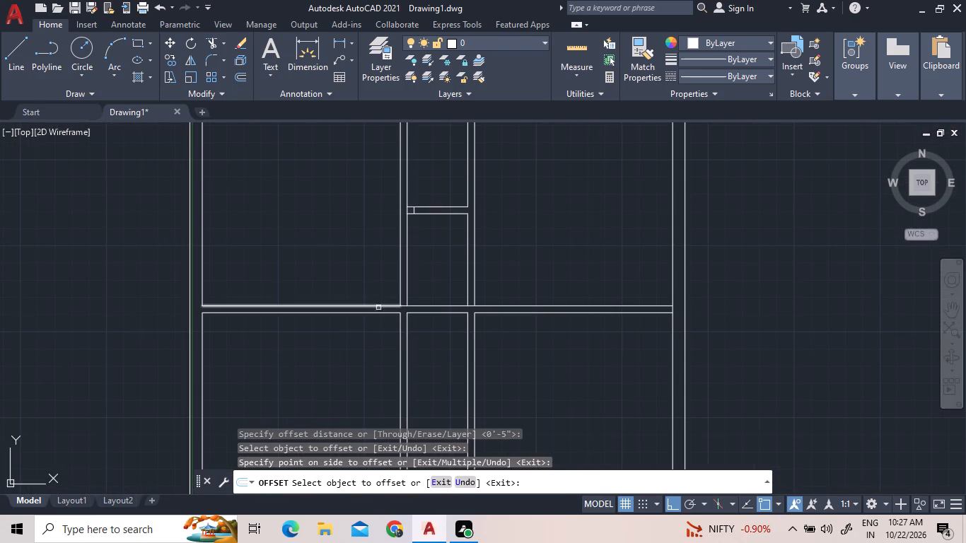
scroll(410, 309, "up", 4)
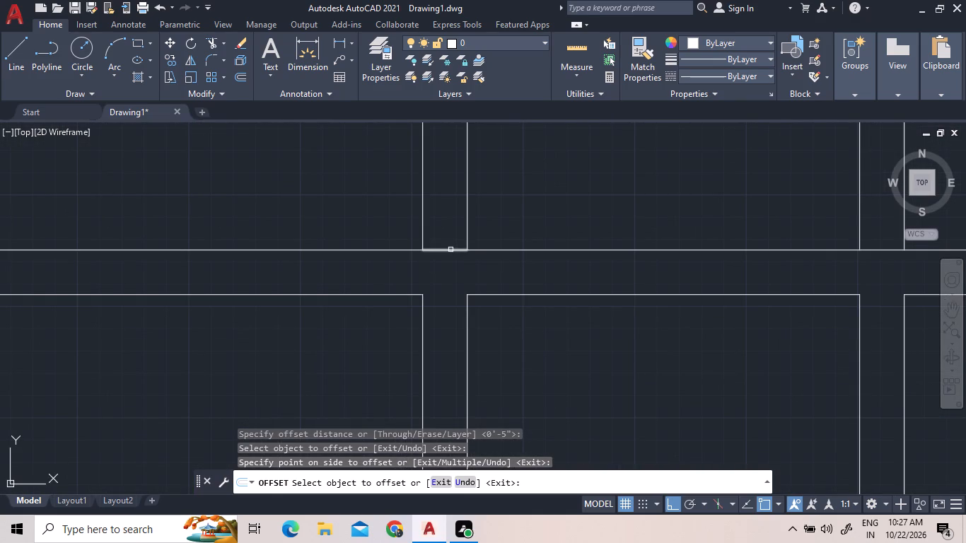
left_click(450, 250)
left_click(451, 226)
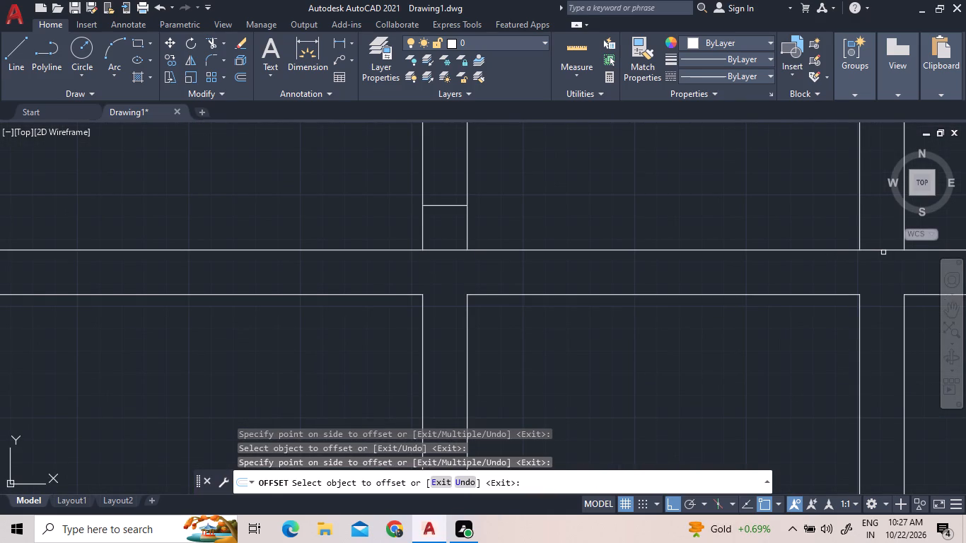
left_click(879, 251)
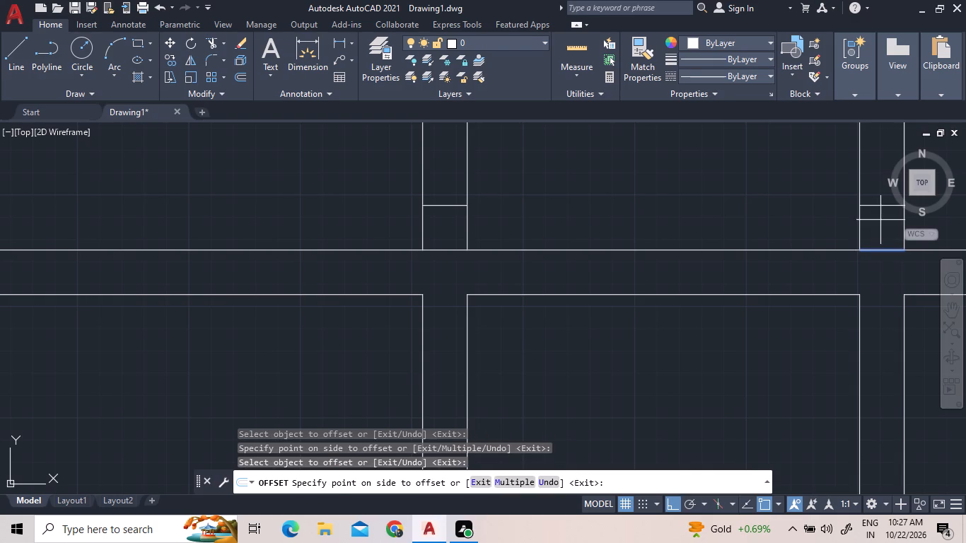
left_click(878, 208)
scroll(868, 389, "down", 3)
middle_click_drag(775, 344, 439, 312)
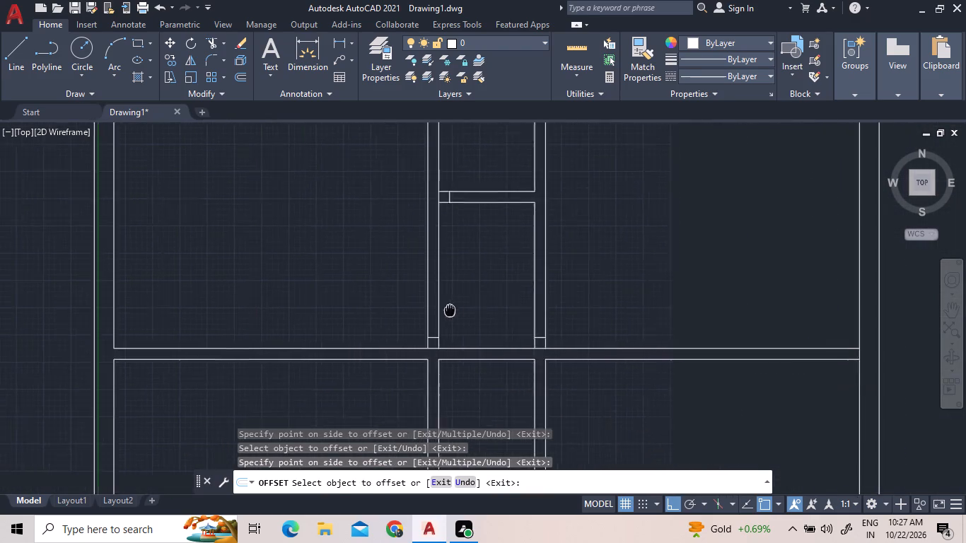
middle_click_drag(439, 312, 399, 329)
right_click(711, 293)
left_click(732, 300)
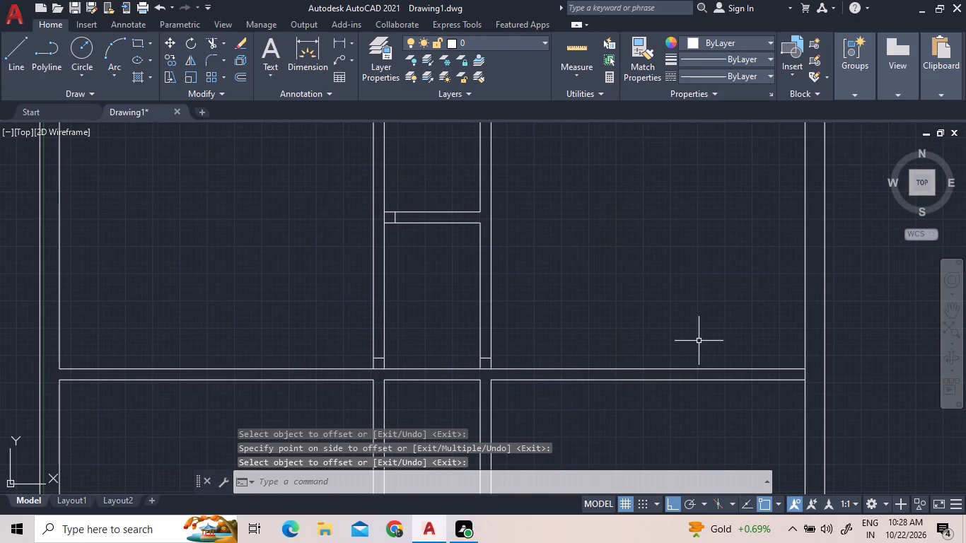
Erase the original line closing the short horizontal partition's left end, keeping its 5" offset copy.
middle_click_drag(697, 347, 648, 393)
middle_click(650, 373)
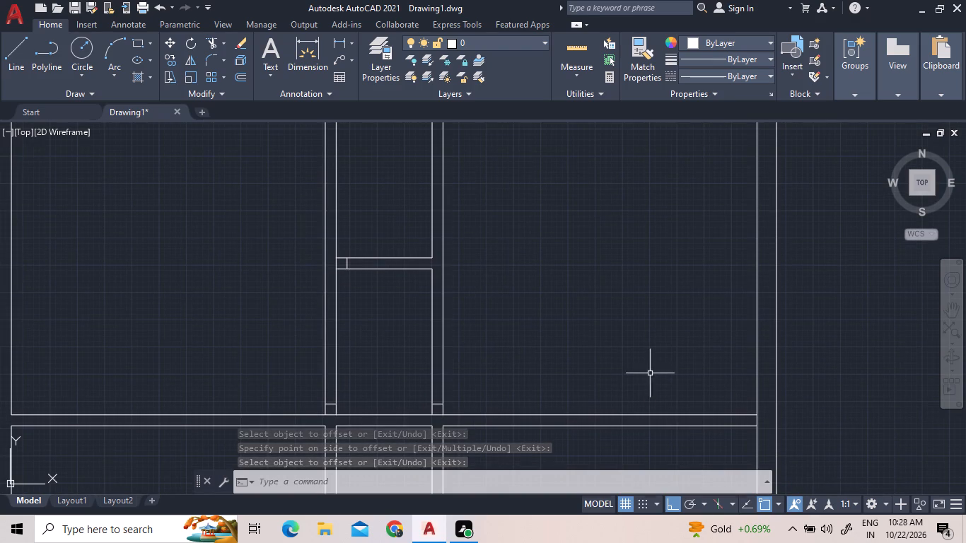
right_click(516, 320)
left_click(580, 346)
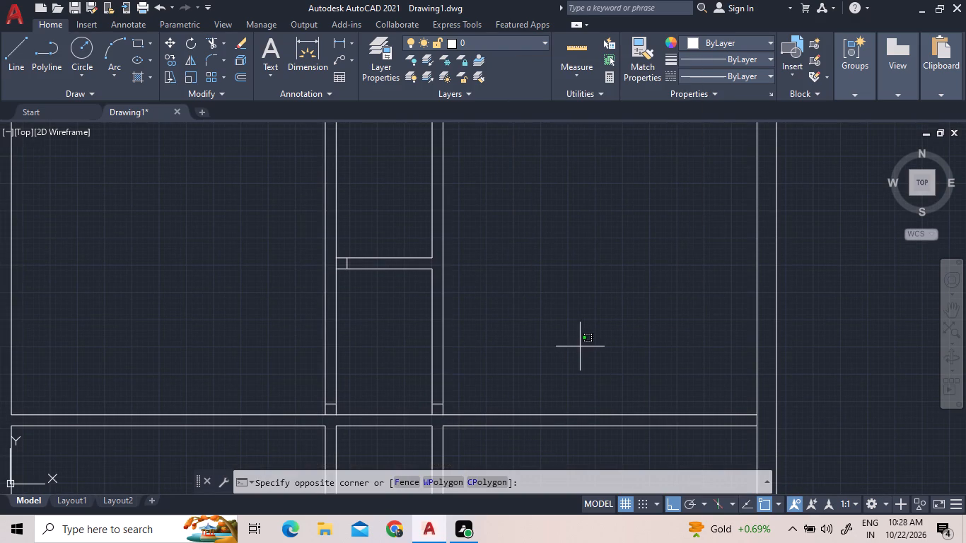
left_click(568, 325)
scroll(341, 269, "up", 4)
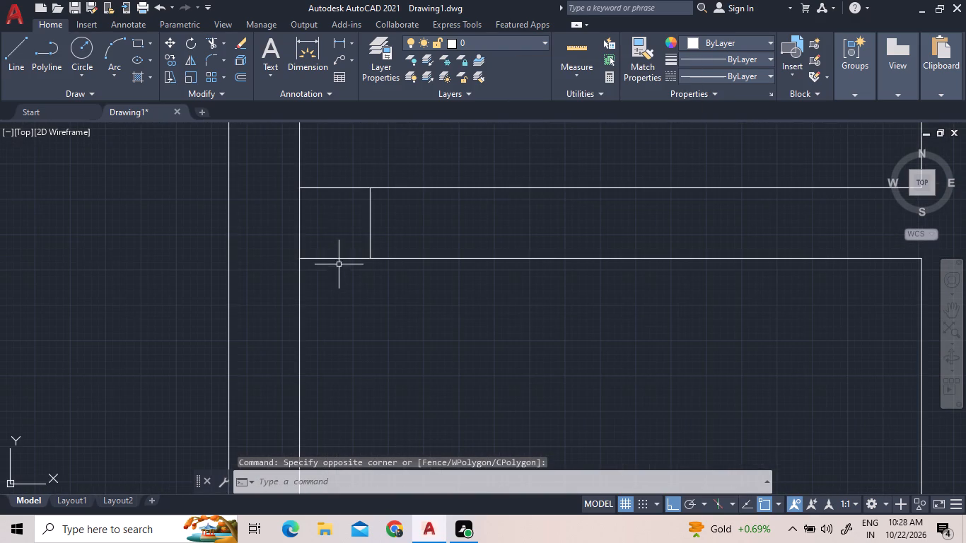
left_click(327, 230)
left_click(297, 232)
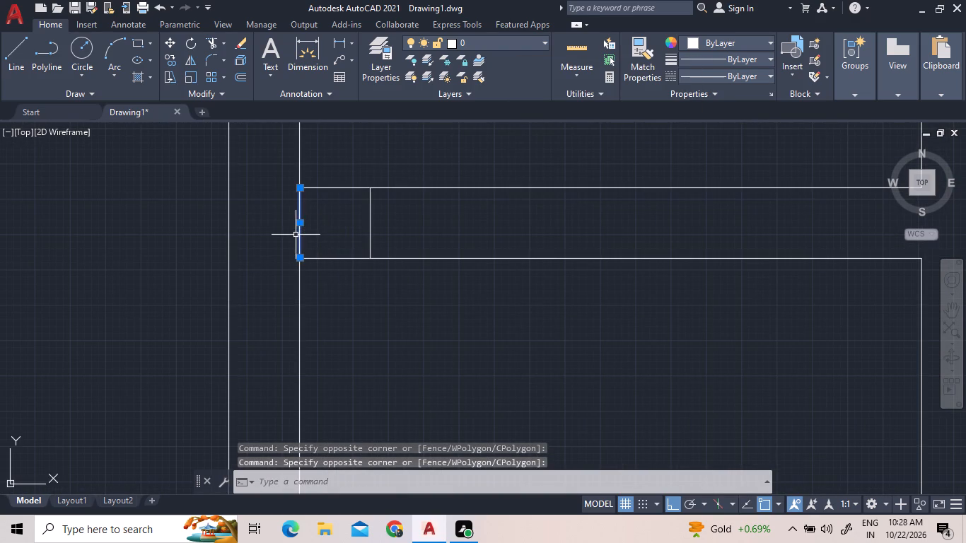
key("Delete")
Erase the two original lines closing the vertical partitions' ends at the long horizontal partition's upper face.
scroll(442, 142, "down", 3)
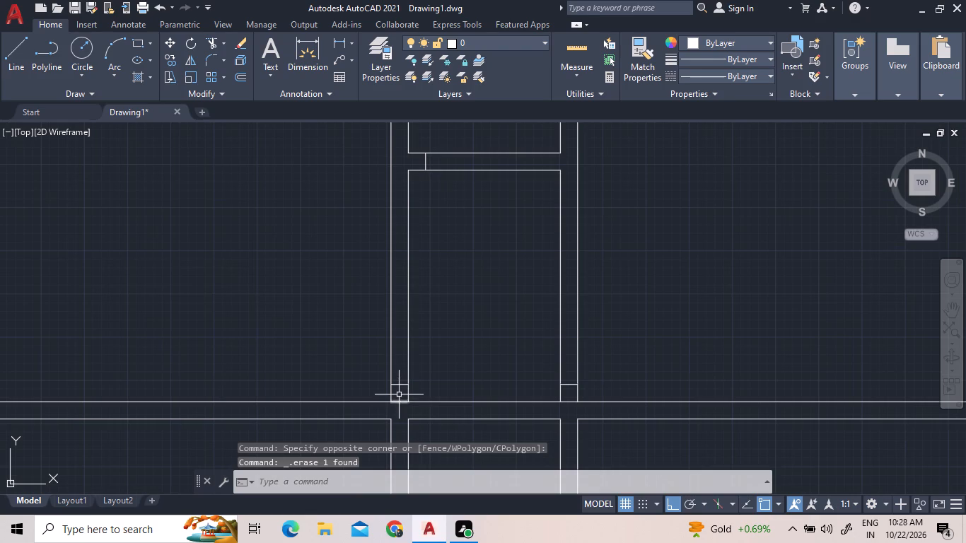
left_click(400, 402)
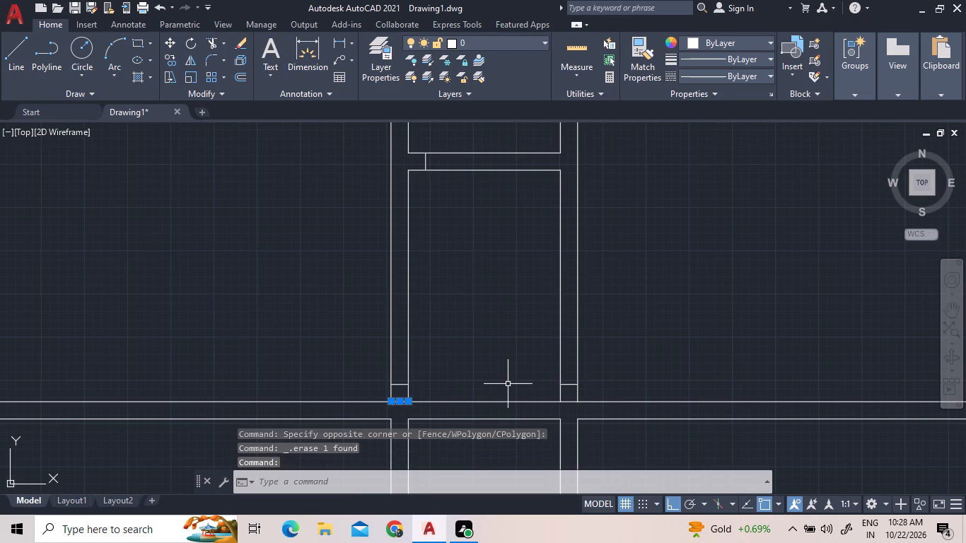
left_click(571, 401)
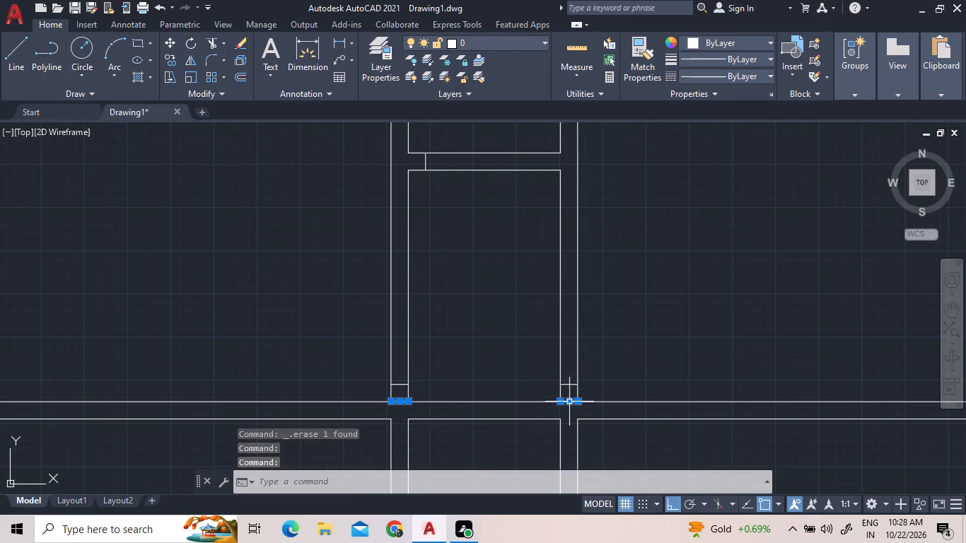
key("Delete")
Insert the Door - Imperial block from the architectural tool palette outside the plan, left of the outer wall, and close the palette.
scroll(574, 368, "down", 1)
middle_click_drag(599, 279, 588, 288)
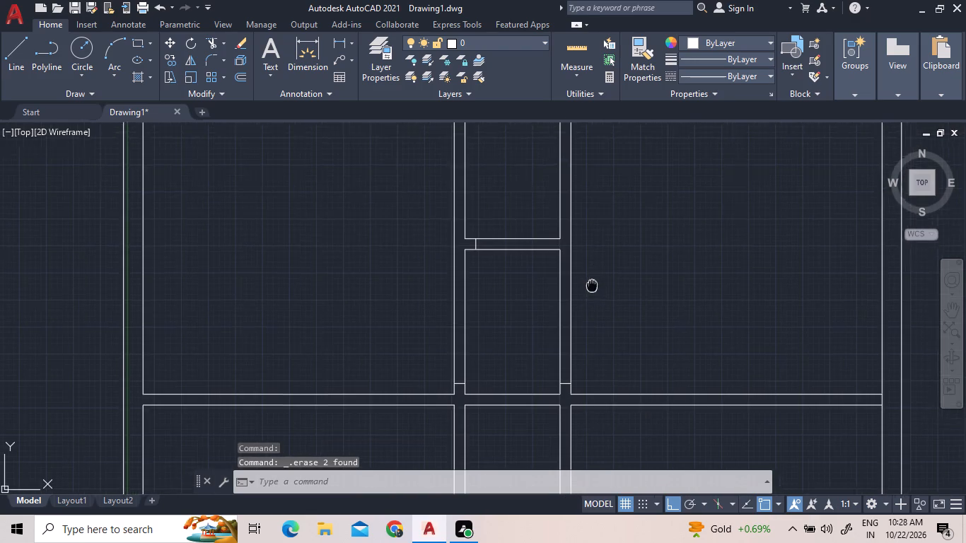
middle_click_drag(588, 288, 512, 326)
scroll(512, 326, "up", 1)
scroll(524, 320, "down", 2)
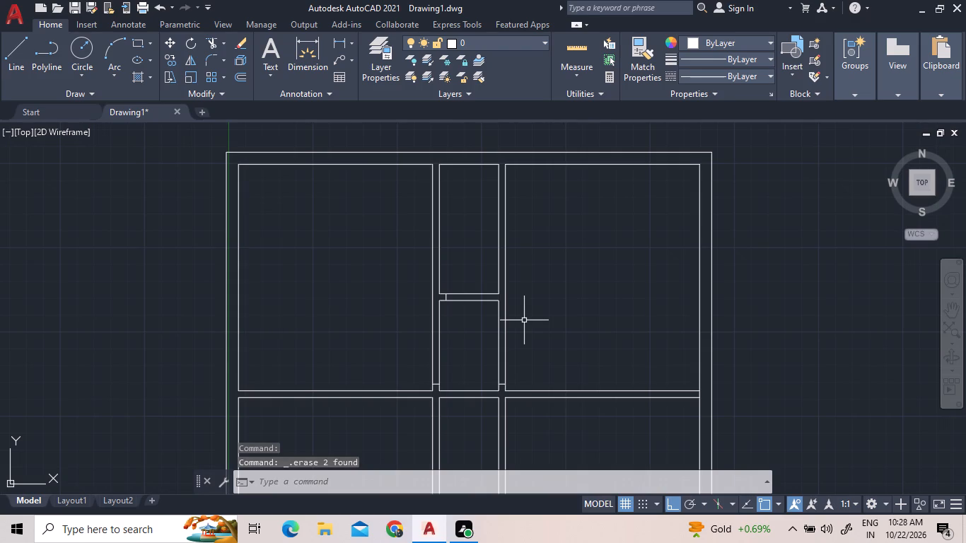
type("tp")
key("Return")
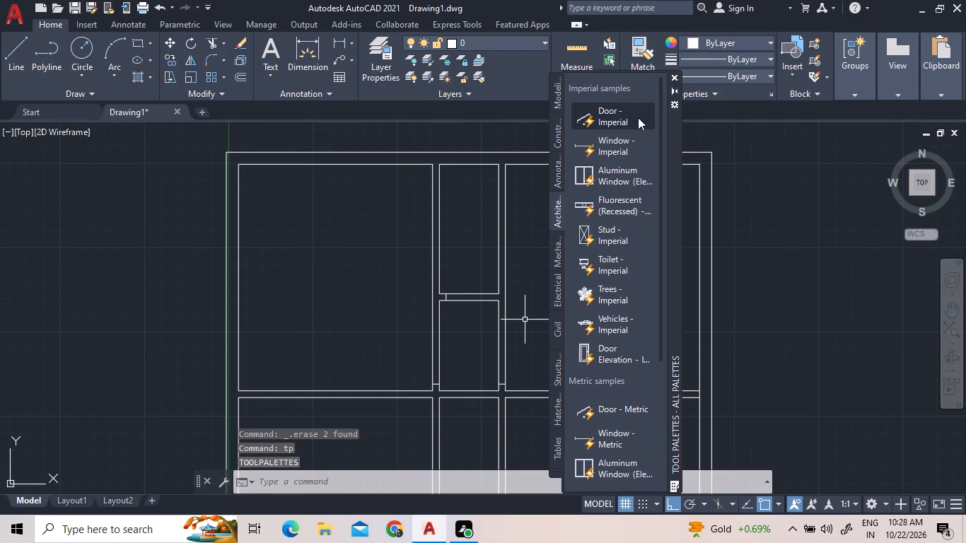
left_click_drag(631, 119, 154, 251)
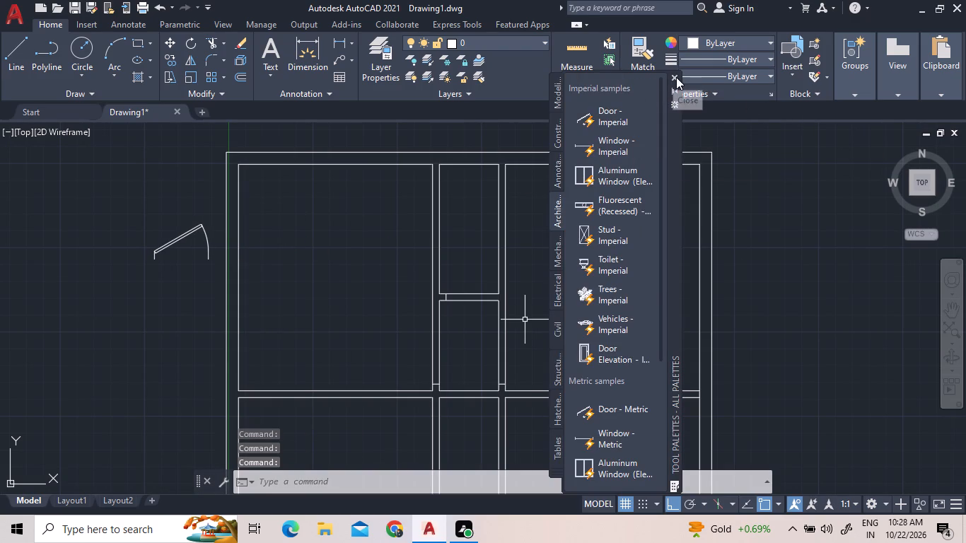
left_click(676, 77)
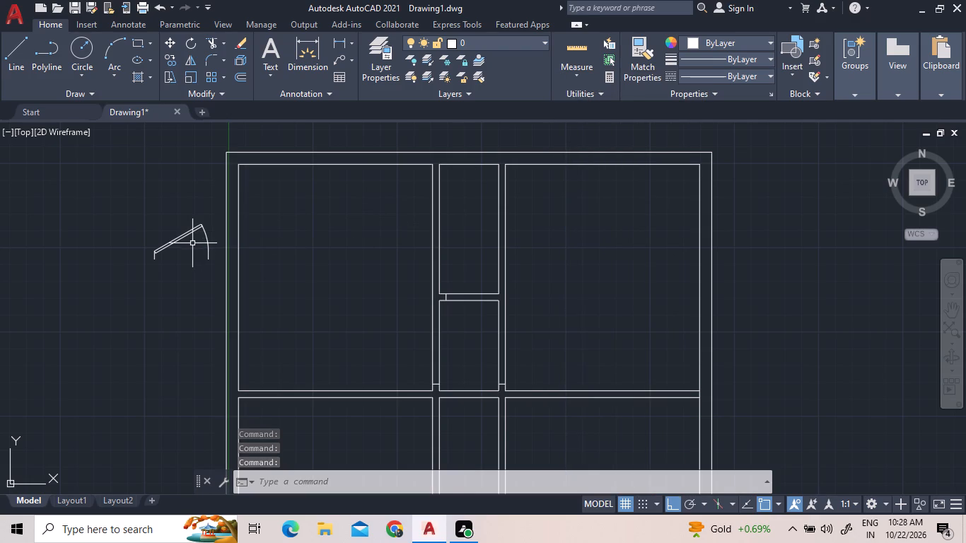
Set the inserted door block's opening angle to Open 90º.
left_click(192, 243)
left_click(118, 185)
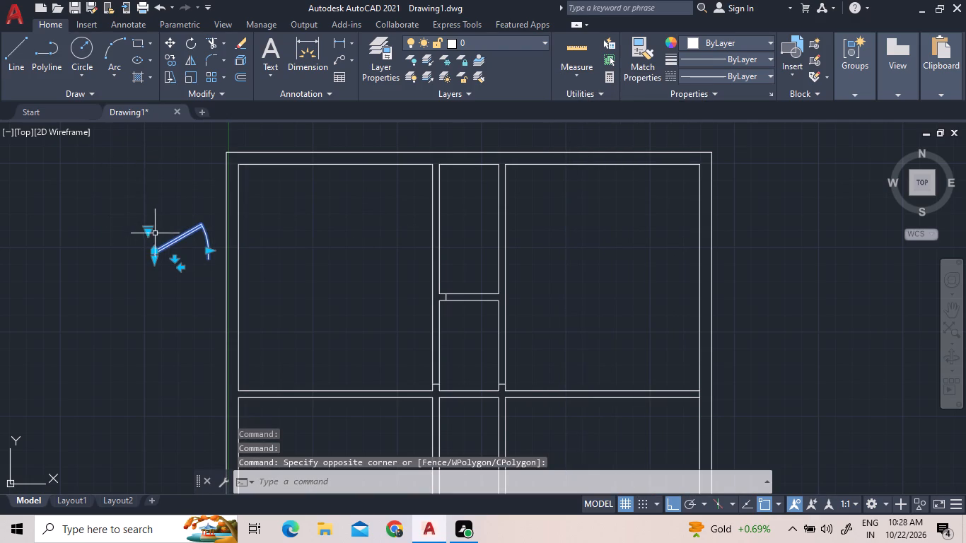
left_click(149, 231)
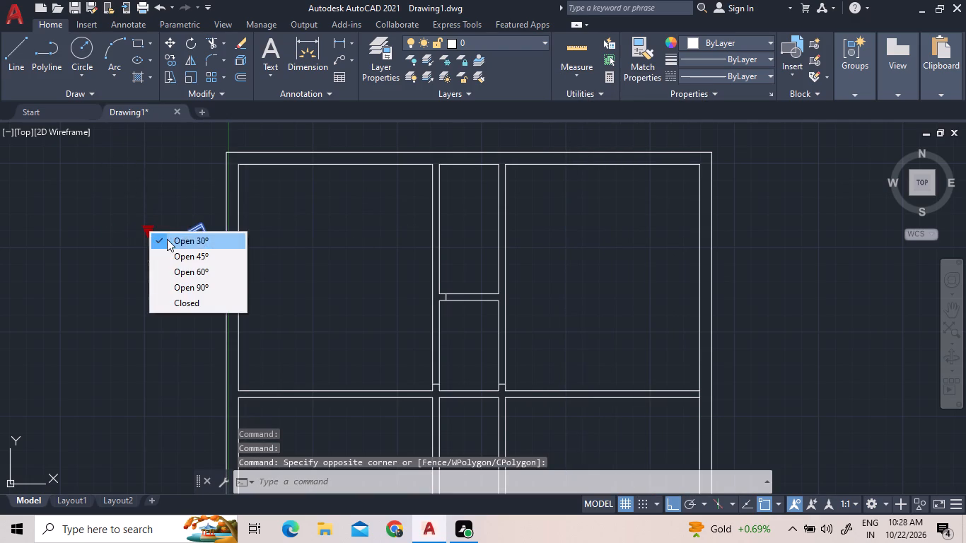
left_click(190, 284)
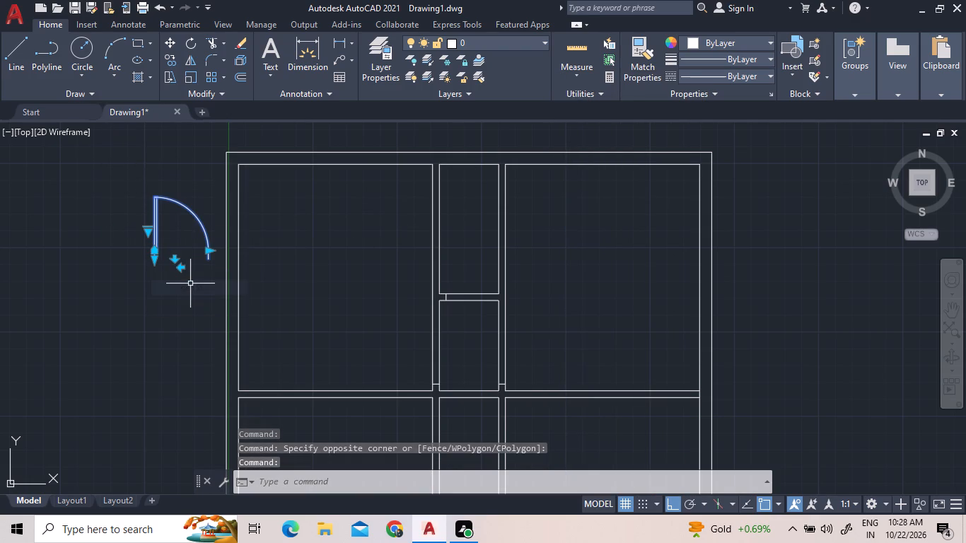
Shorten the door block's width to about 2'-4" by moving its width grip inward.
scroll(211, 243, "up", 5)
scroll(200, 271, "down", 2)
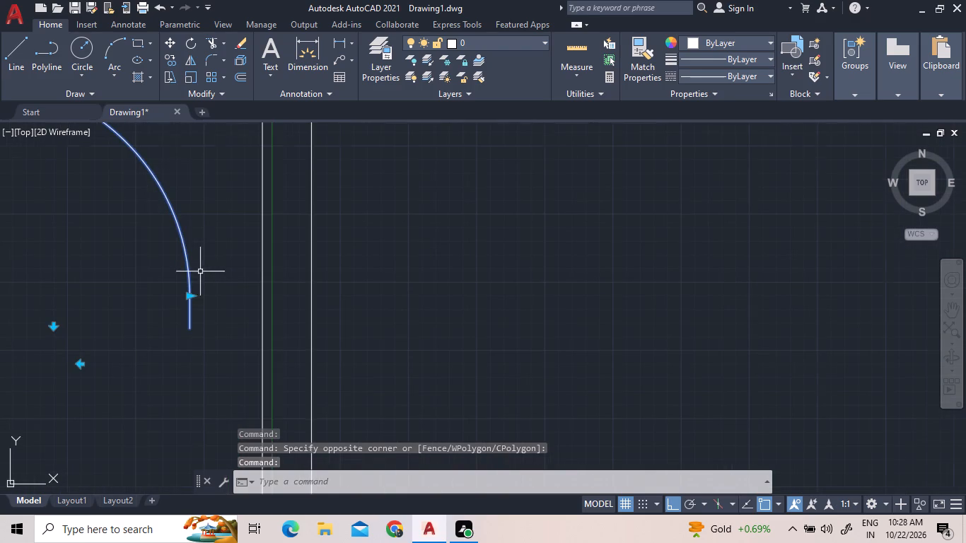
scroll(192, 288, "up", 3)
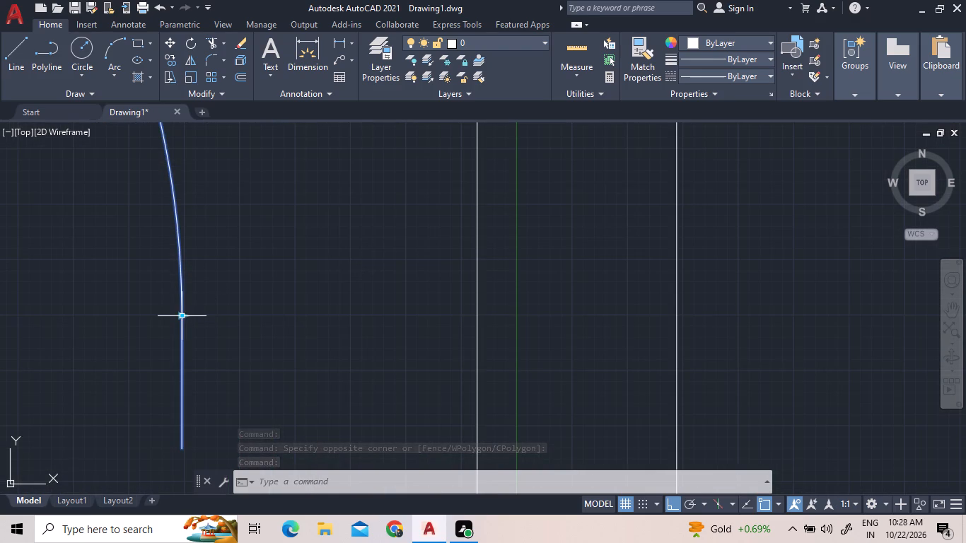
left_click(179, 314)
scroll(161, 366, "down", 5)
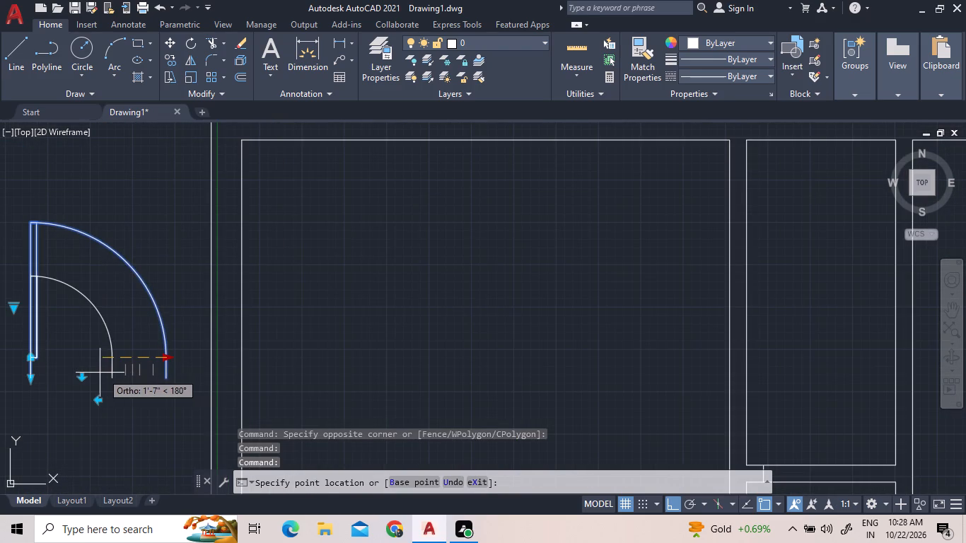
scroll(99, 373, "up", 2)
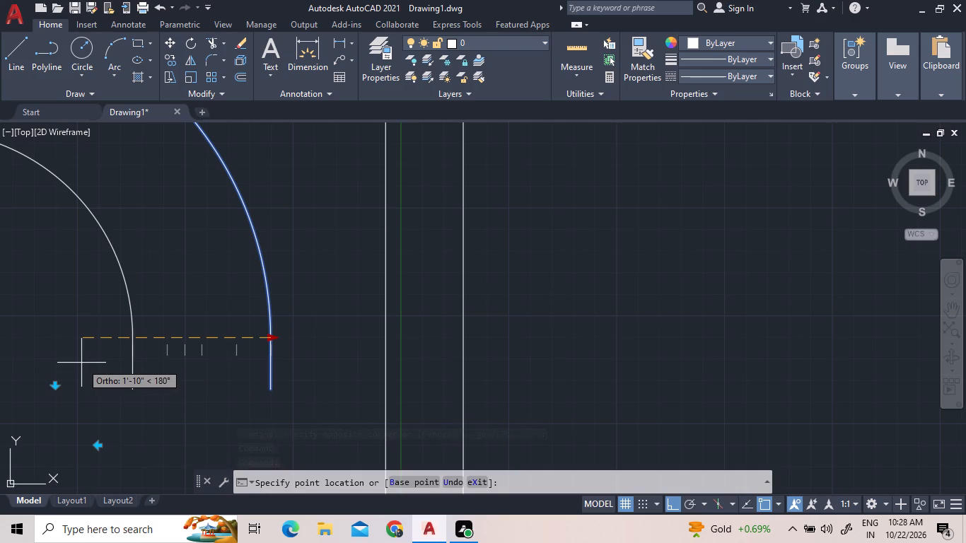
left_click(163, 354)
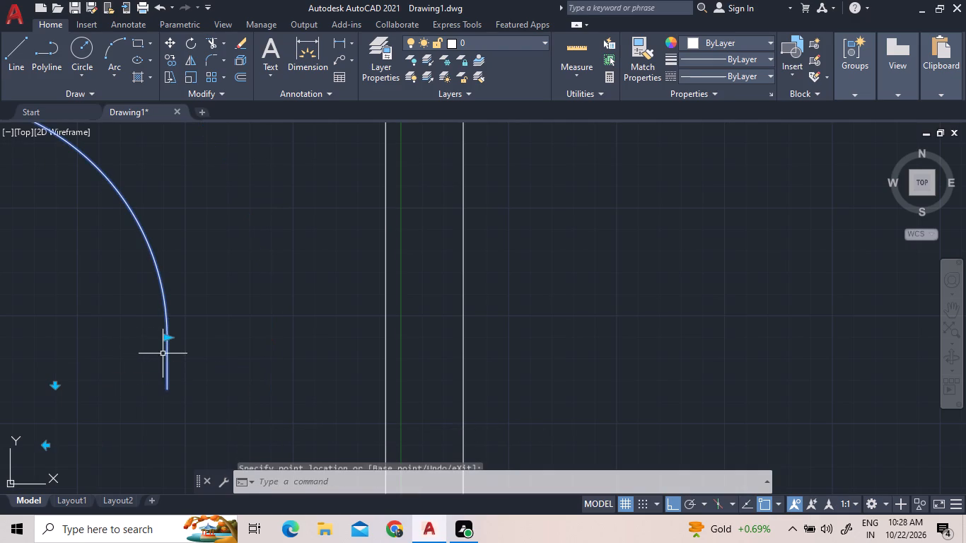
Check the door block's width and leaf length with the quick measuring tool.
scroll(301, 278, "down", 3)
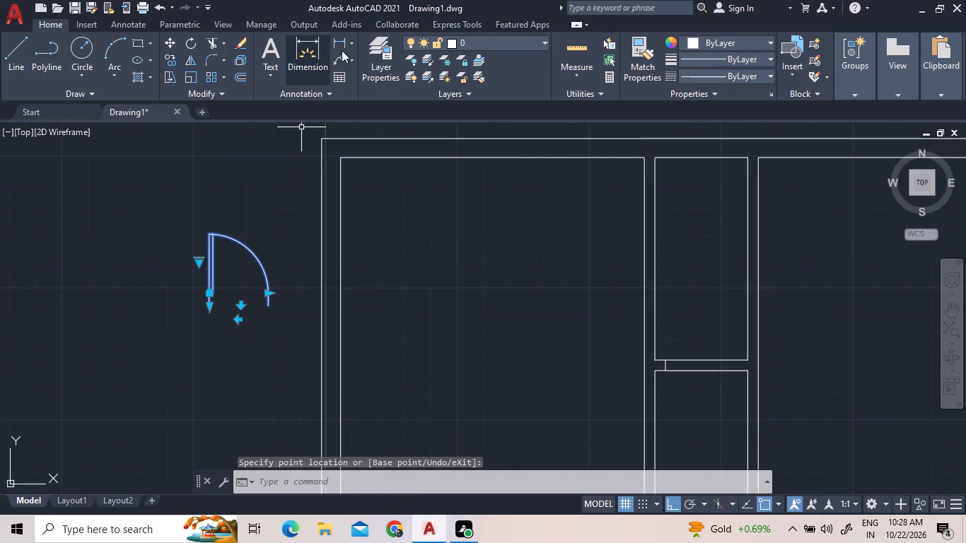
left_click(592, 59)
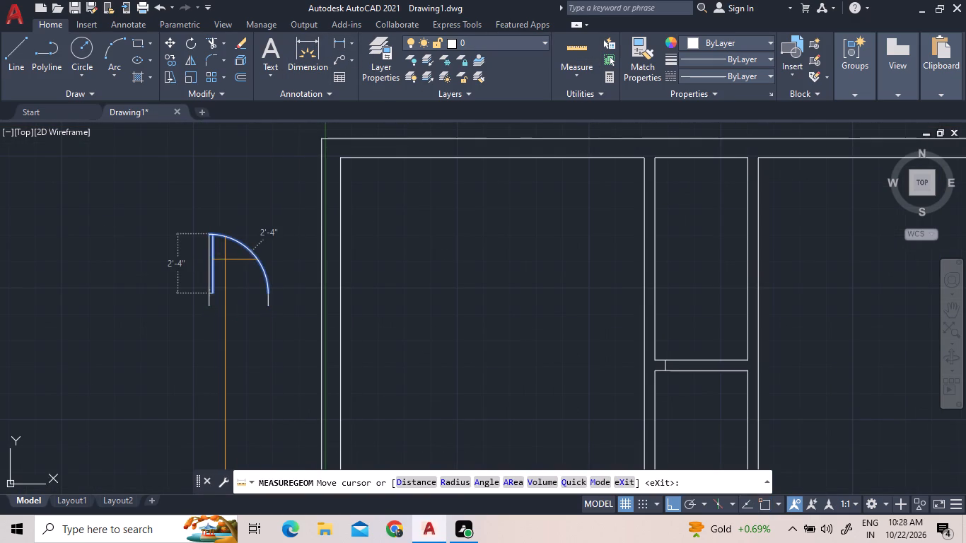
scroll(227, 304, "up", 1)
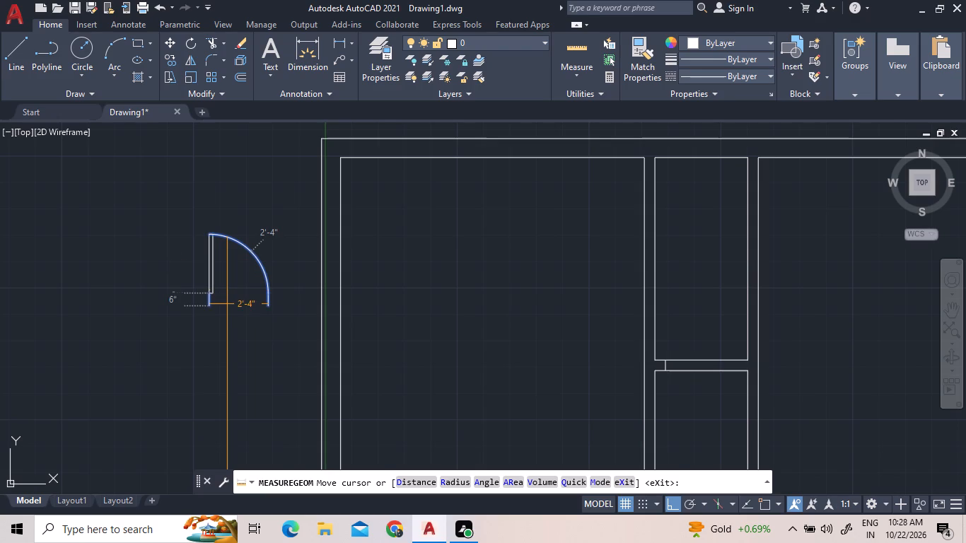
right_click(227, 304)
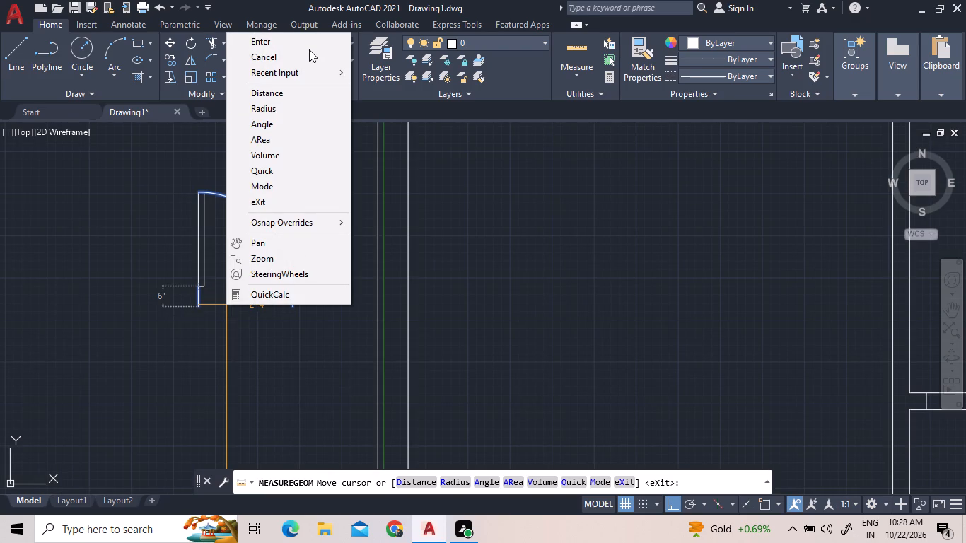
left_click(307, 47)
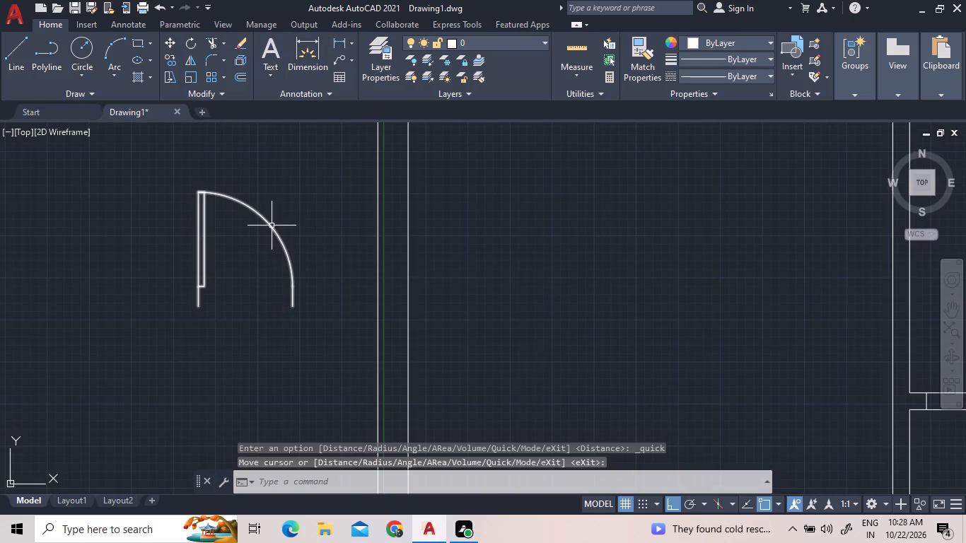
Shorten the door block's width to 2' by moving its width grip inward.
left_click(272, 226)
left_click(292, 285)
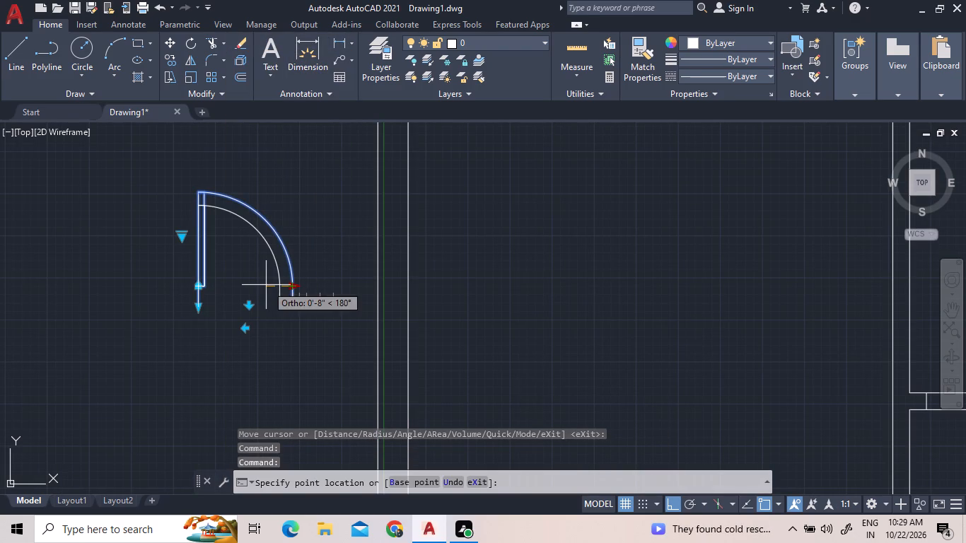
left_click(266, 285)
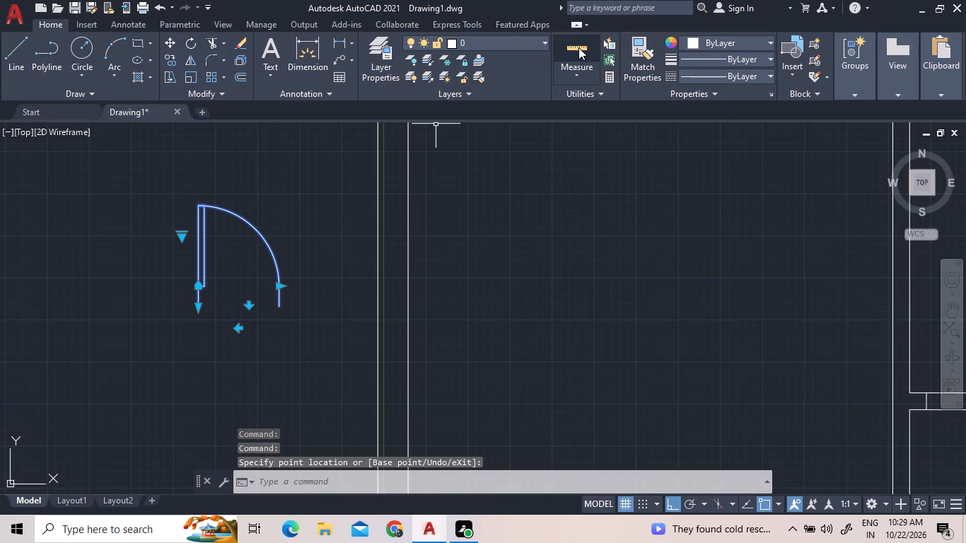
Measure the resized door's leaf length with the quick measuring tool.
left_click(578, 47)
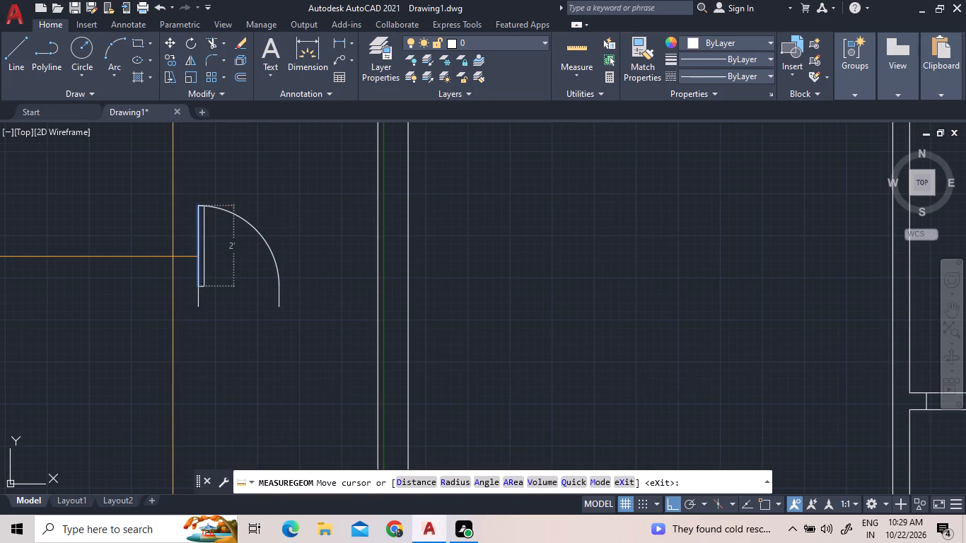
key("Escape")
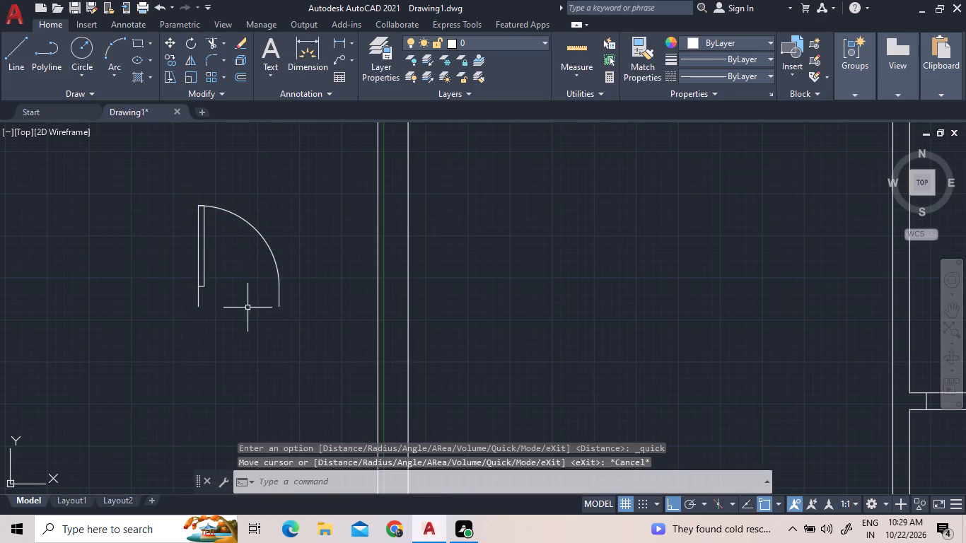
Move the 2' door block by its lower hinge-side corner to the lower end of the 5" offset line in the short partition between the narrow central rooms.
left_click_drag(249, 307, 248, 297)
left_click(223, 264)
left_click(194, 264)
left_click(220, 280)
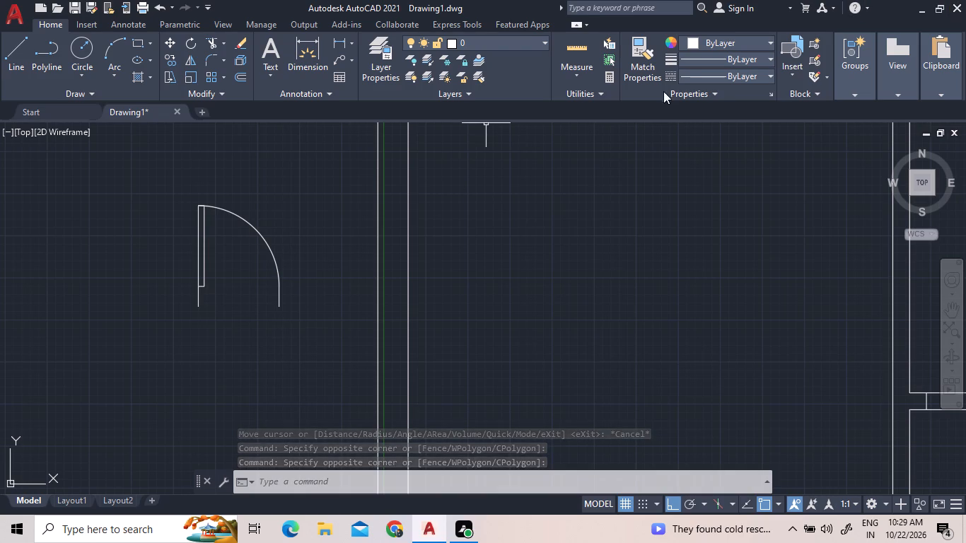
left_click(264, 274)
left_click(134, 183)
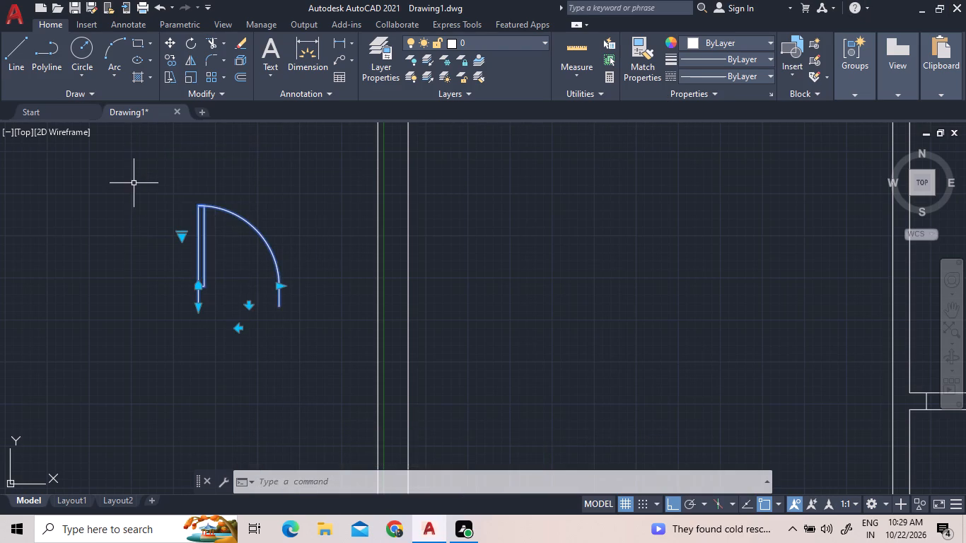
right_click(134, 182)
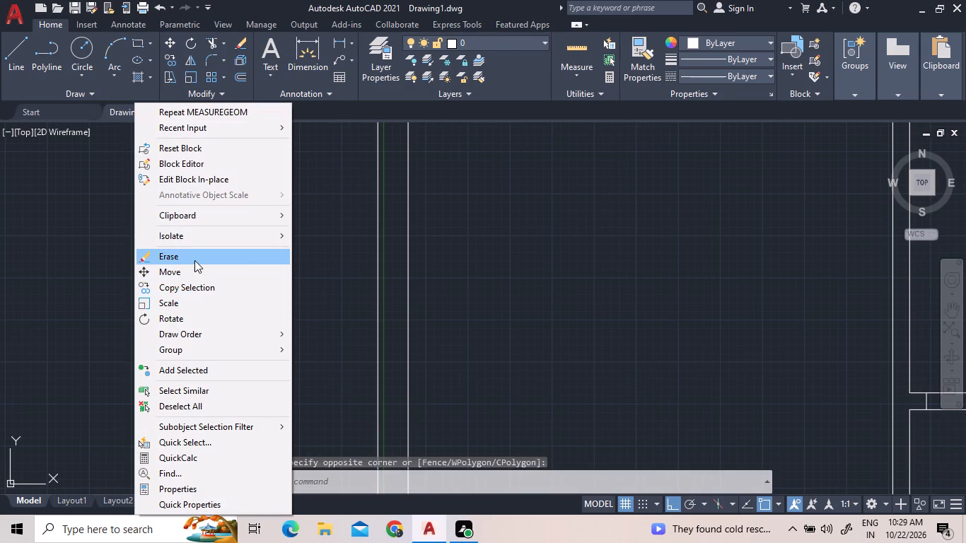
left_click(197, 273)
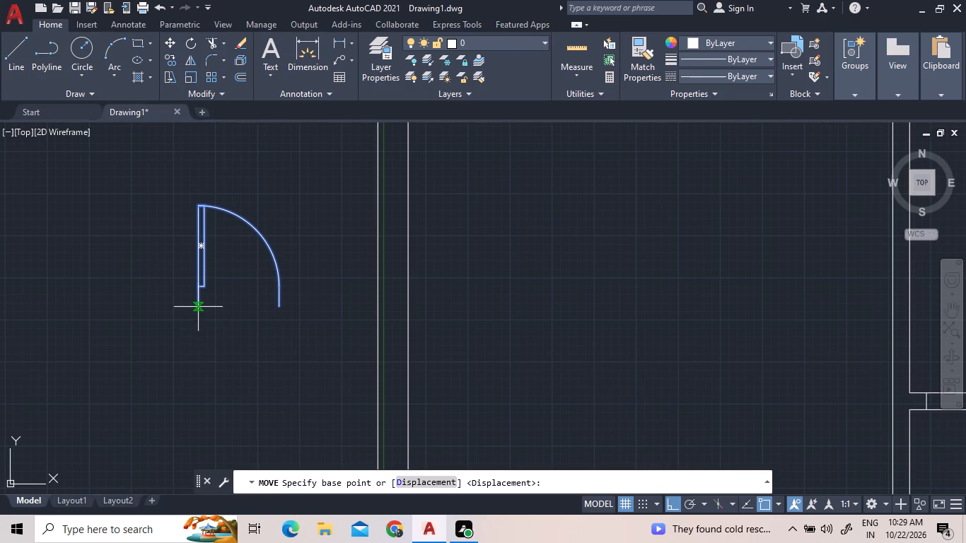
left_click(197, 308)
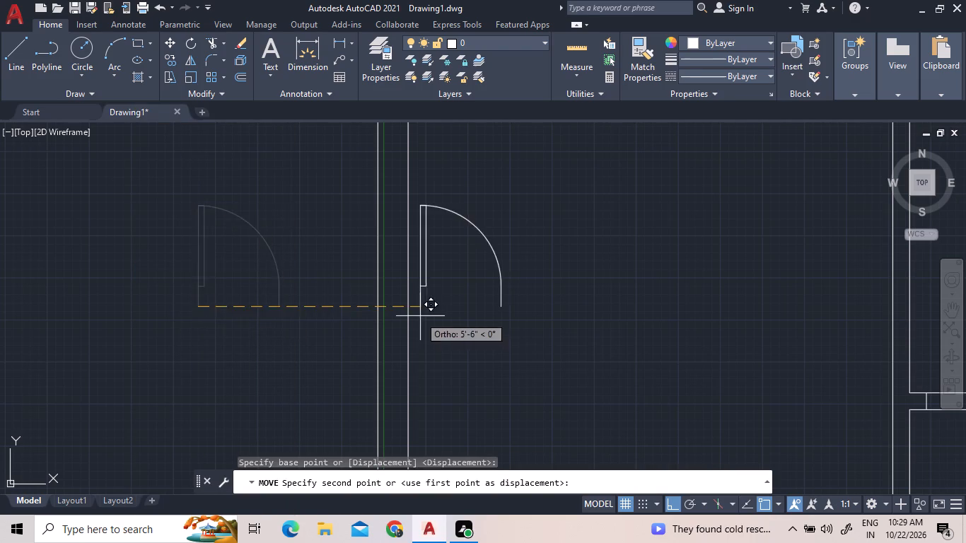
scroll(417, 315, "down", 4)
scroll(482, 329, "up", 4)
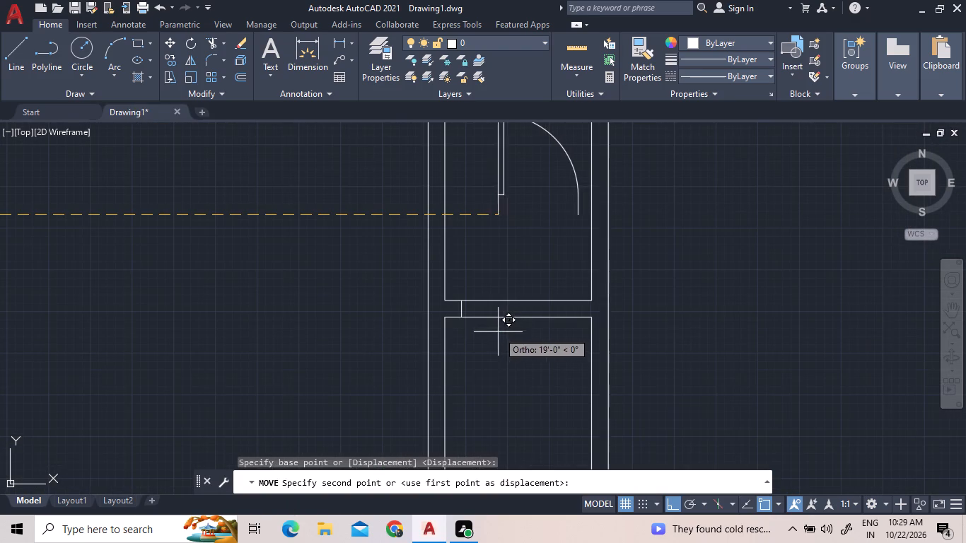
key("F8")
scroll(478, 326, "up", 4)
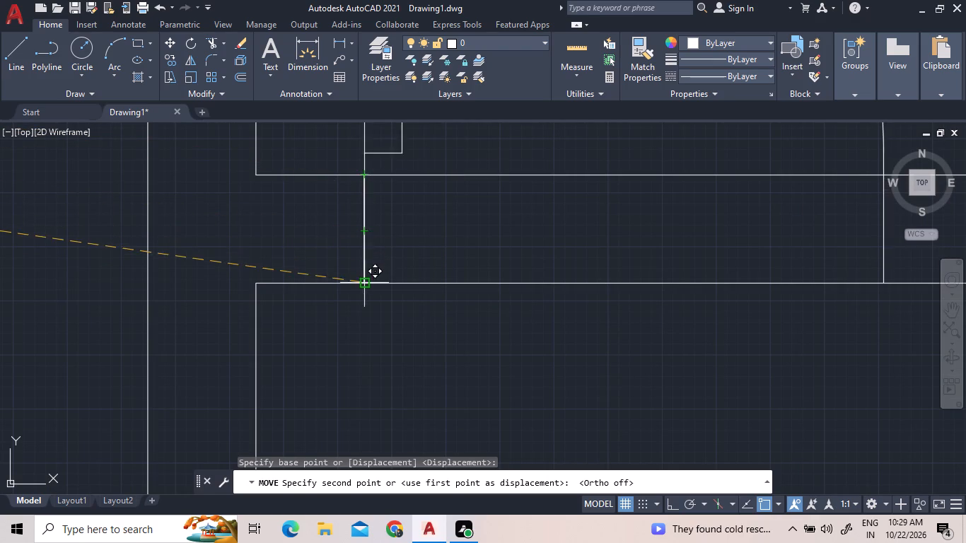
scroll(365, 283, "up", 4)
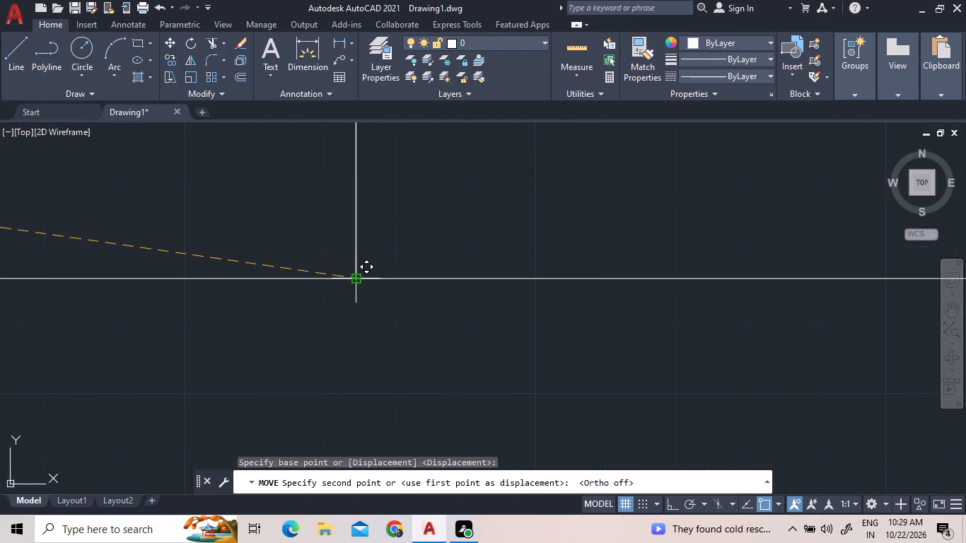
left_click(356, 279)
scroll(371, 243, "down", 6)
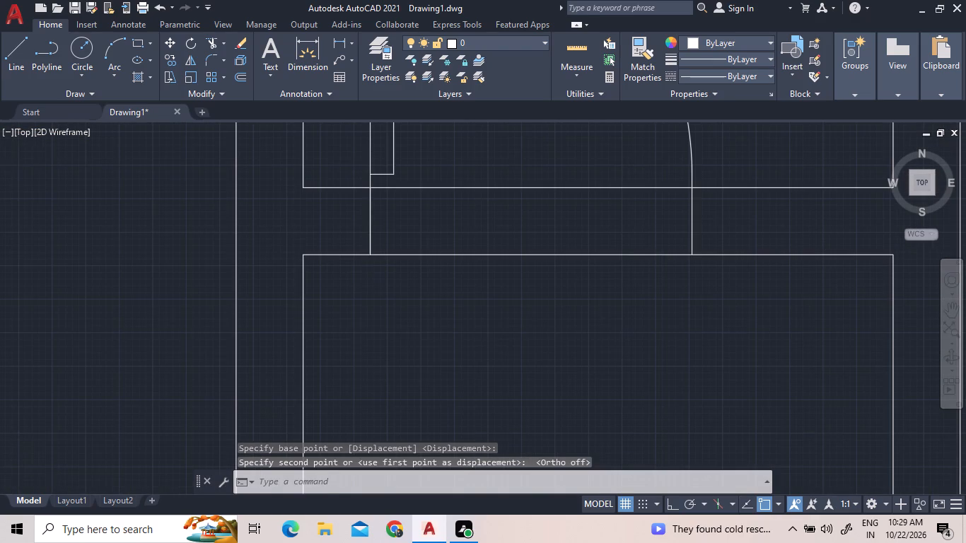
scroll(368, 269, "down", 1)
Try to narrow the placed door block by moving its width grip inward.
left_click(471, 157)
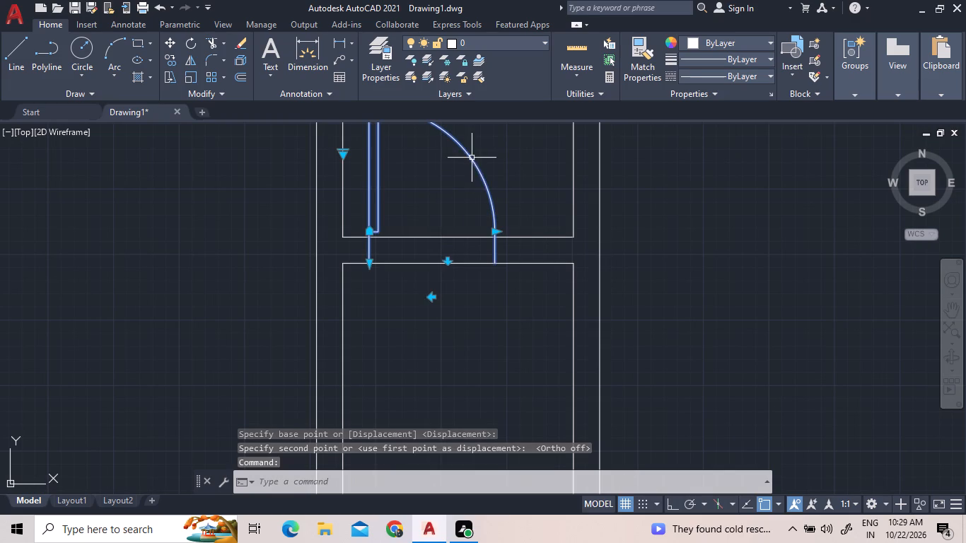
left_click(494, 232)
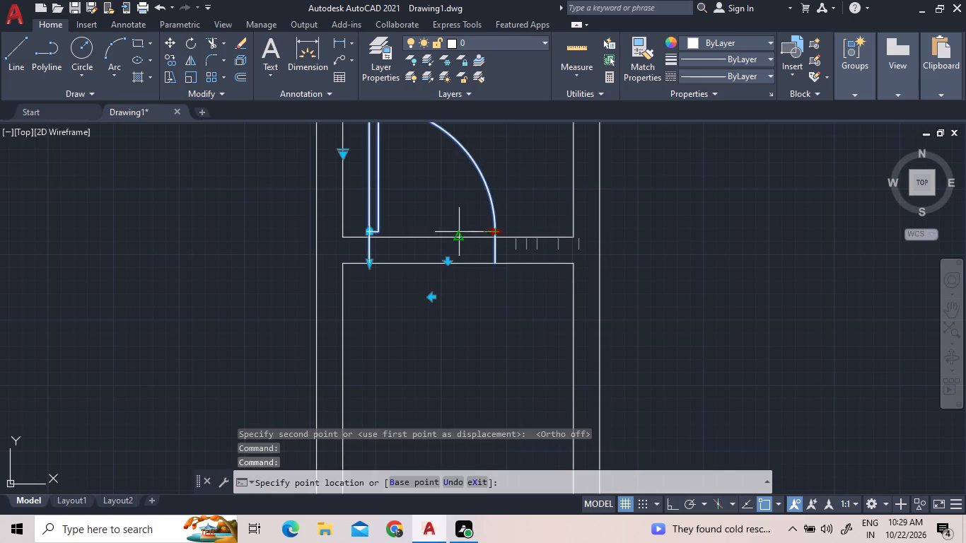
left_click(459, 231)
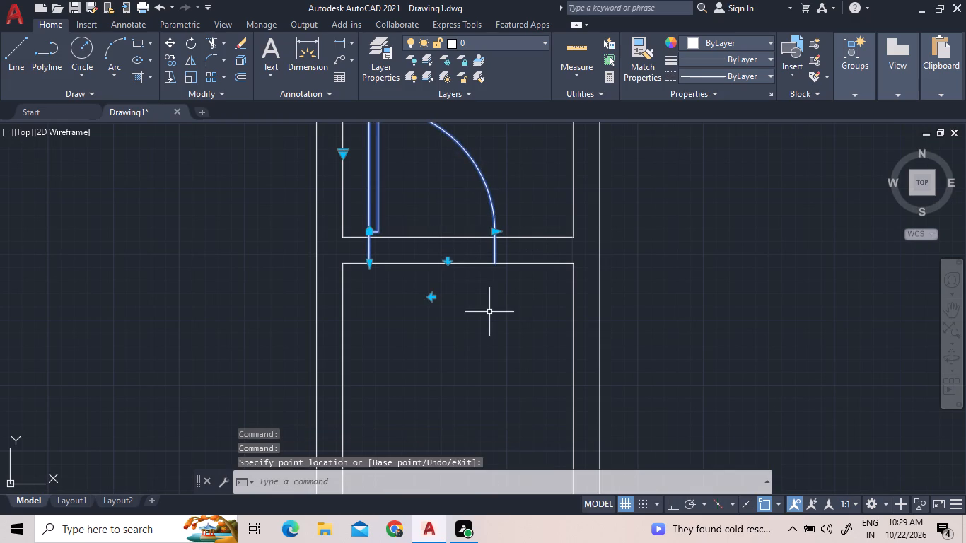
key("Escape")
Copy the placed door block into the open area of the adjoining large room on its hinge side.
scroll(491, 318, "down", 1)
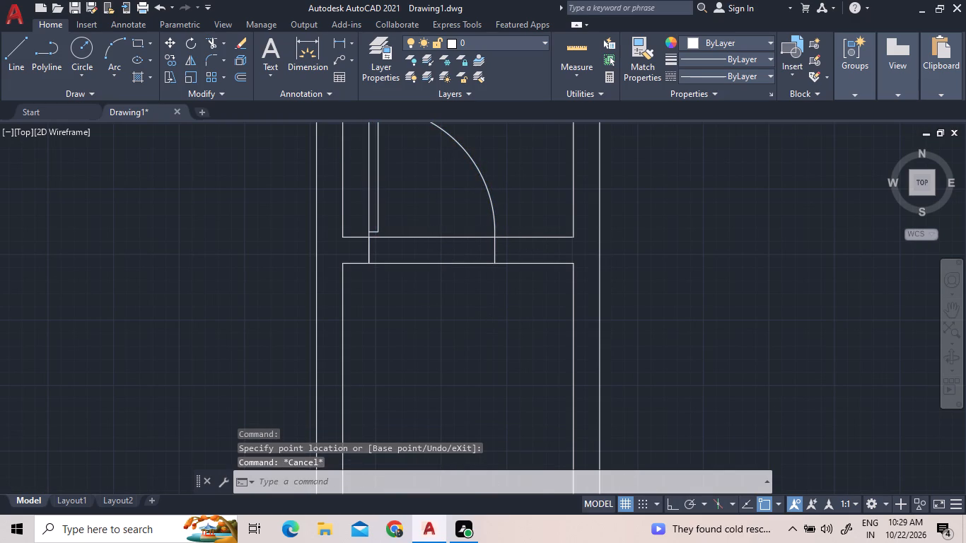
left_click(436, 192)
left_click(431, 184)
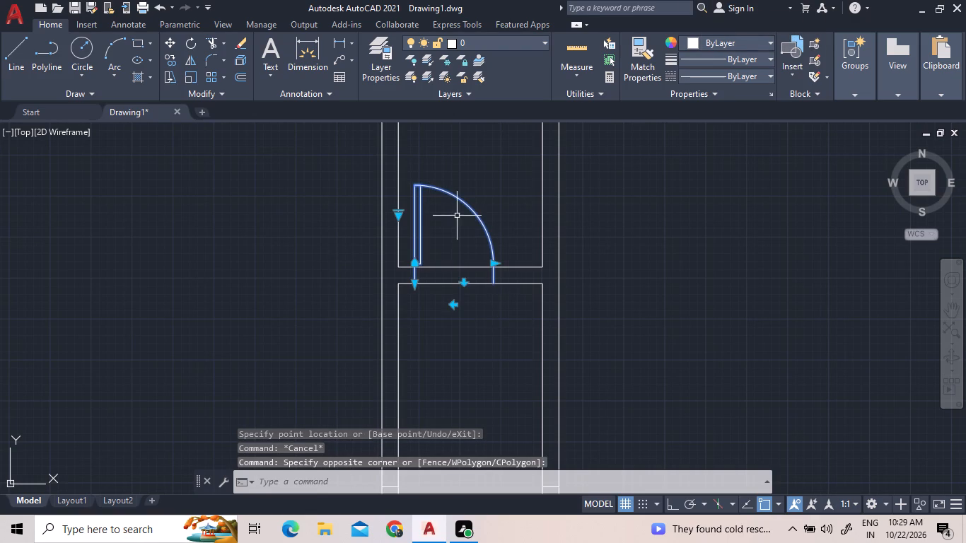
right_click(430, 228)
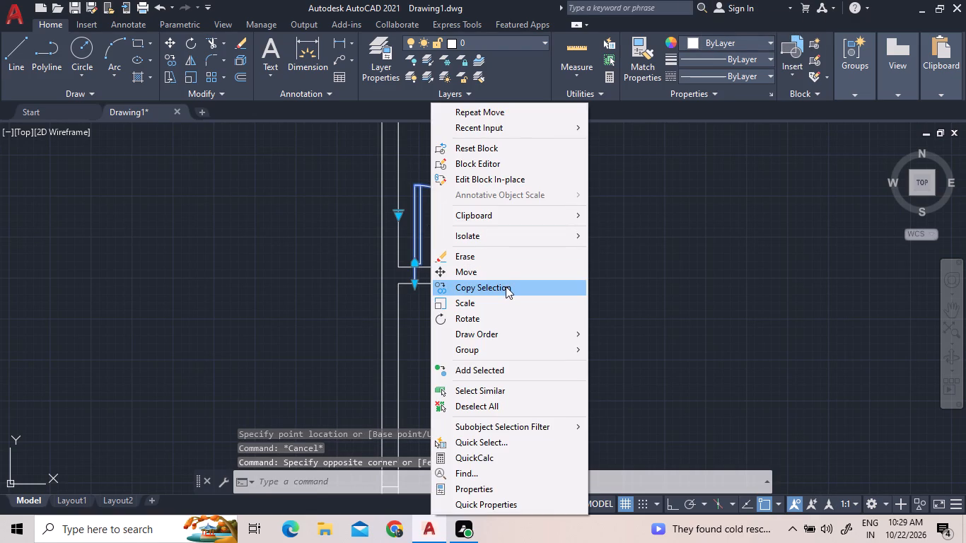
left_click(506, 286)
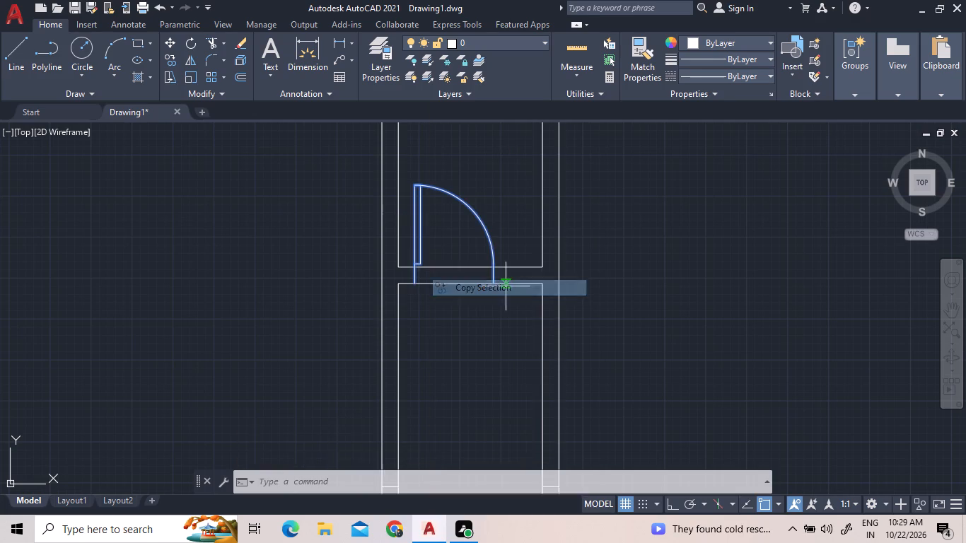
left_click(454, 236)
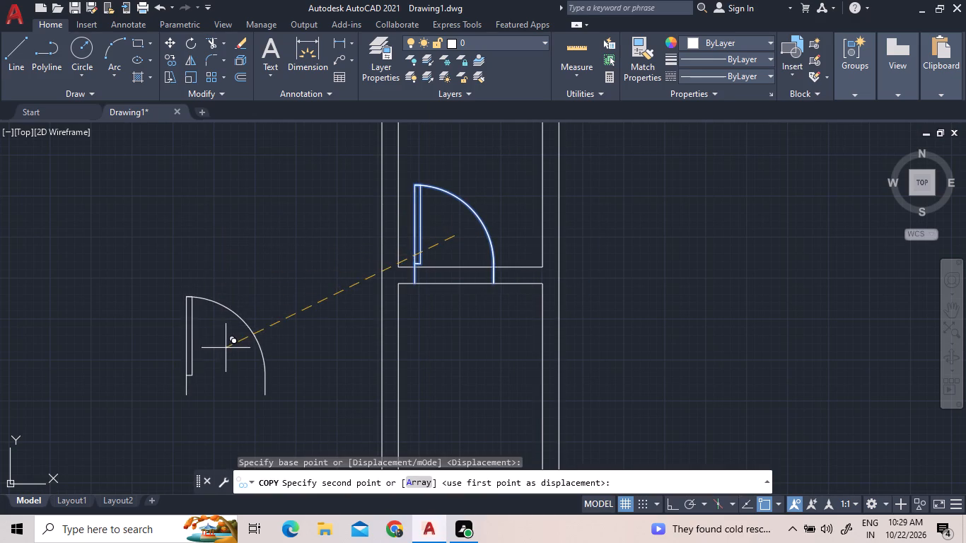
left_click(226, 348)
right_click(453, 226)
left_click(487, 234)
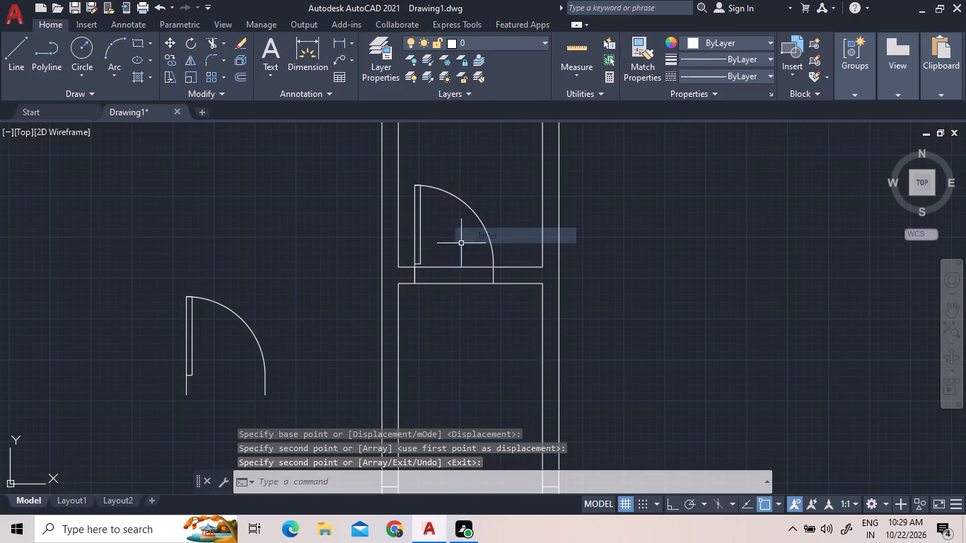
Rotate the copied door block 90° counterclockwise about the lower end of its latch-side jamb with Ortho on.
left_click(248, 327)
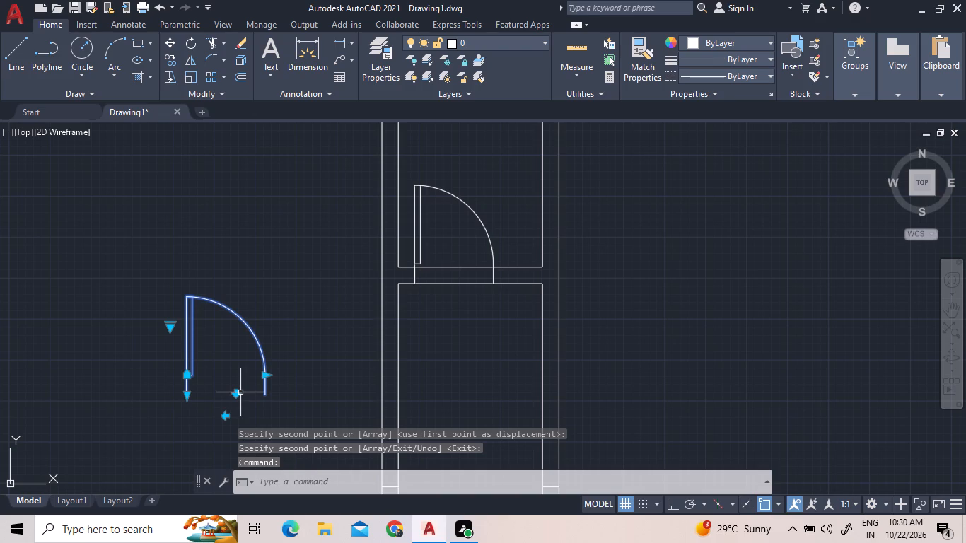
right_click(350, 324)
right_click(382, 319)
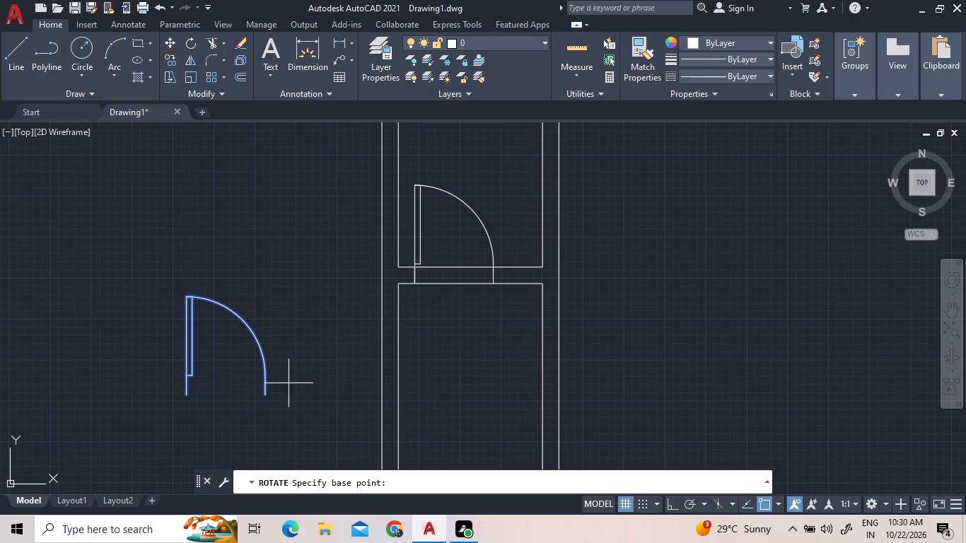
left_click(262, 397)
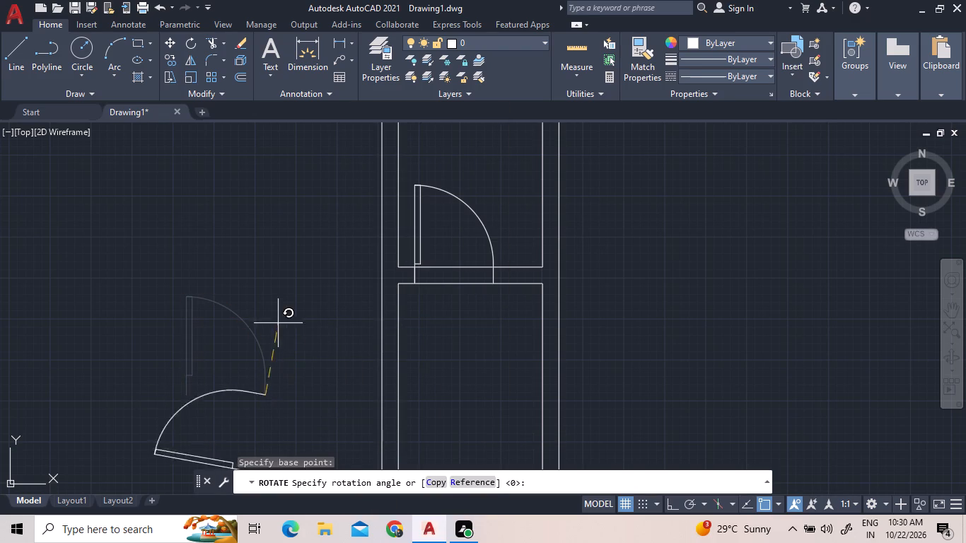
key("F8")
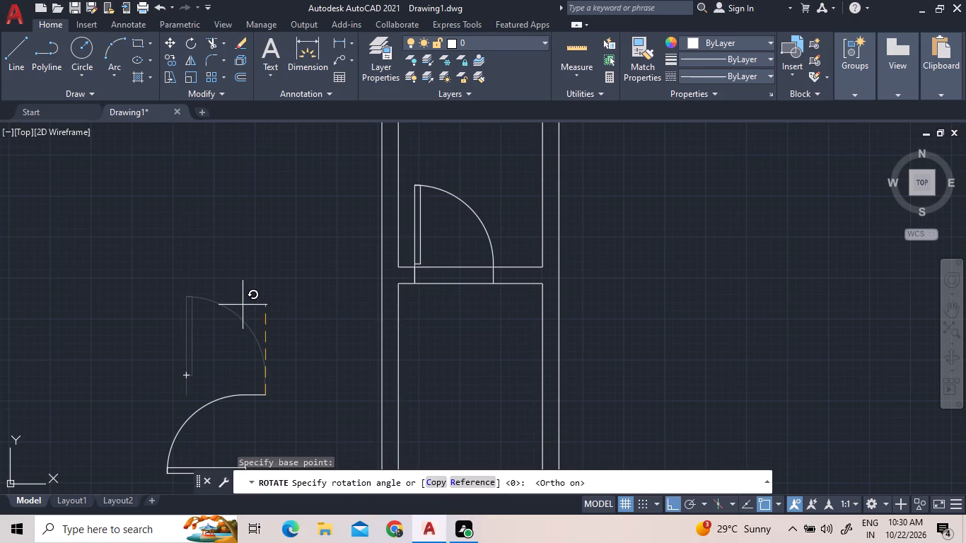
left_click(243, 305)
Move the rotated door block by its hinge-side jamb end to the offset line's inner end at the base of the passage's left partition.
scroll(235, 299, "down", 2)
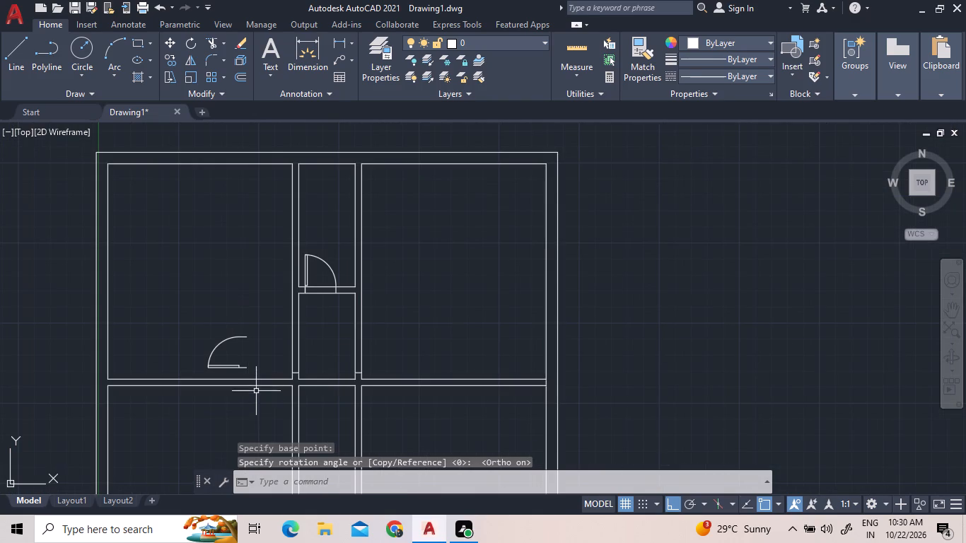
scroll(254, 382, "up", 3)
left_click(243, 363)
left_click(188, 322)
right_click(189, 318)
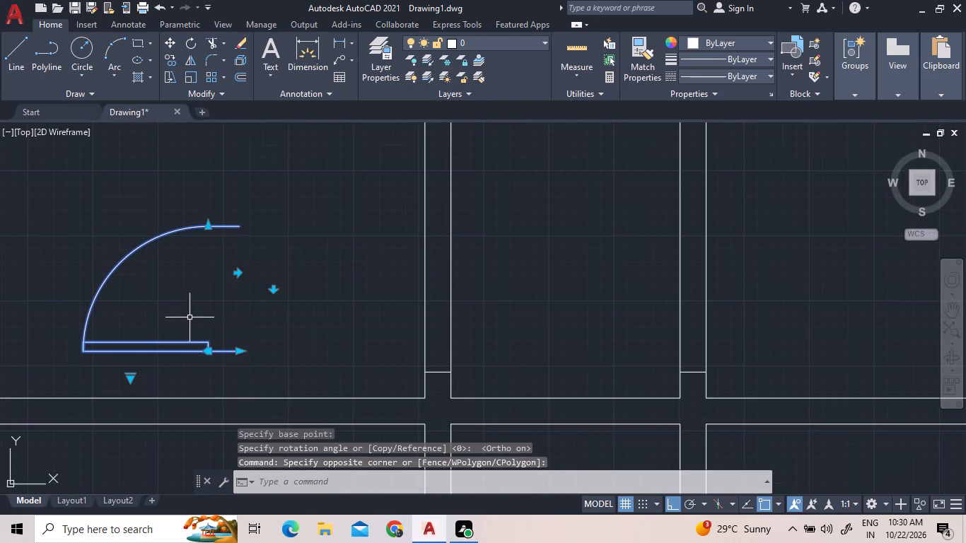
left_click(249, 279)
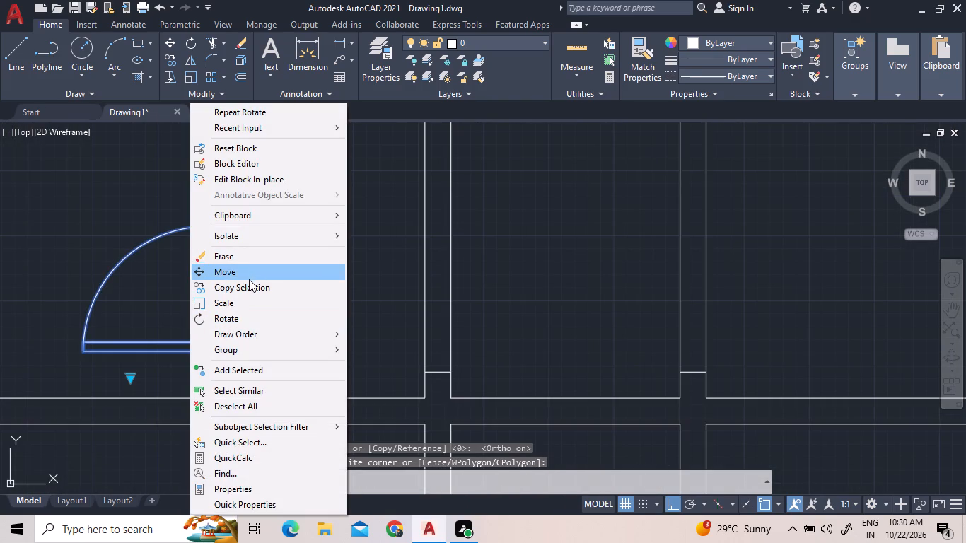
left_click(235, 352)
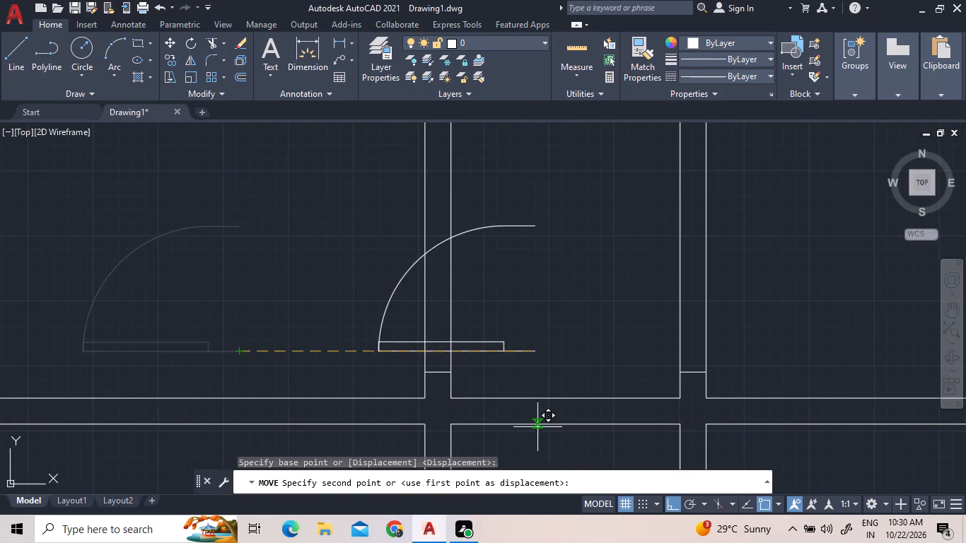
scroll(491, 403, "up", 2)
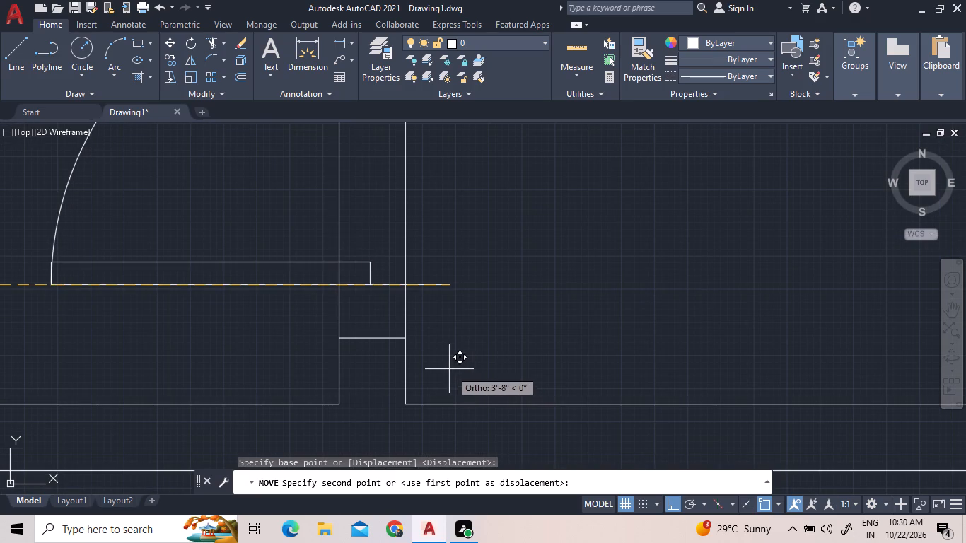
key("F8")
scroll(424, 334, "up", 4)
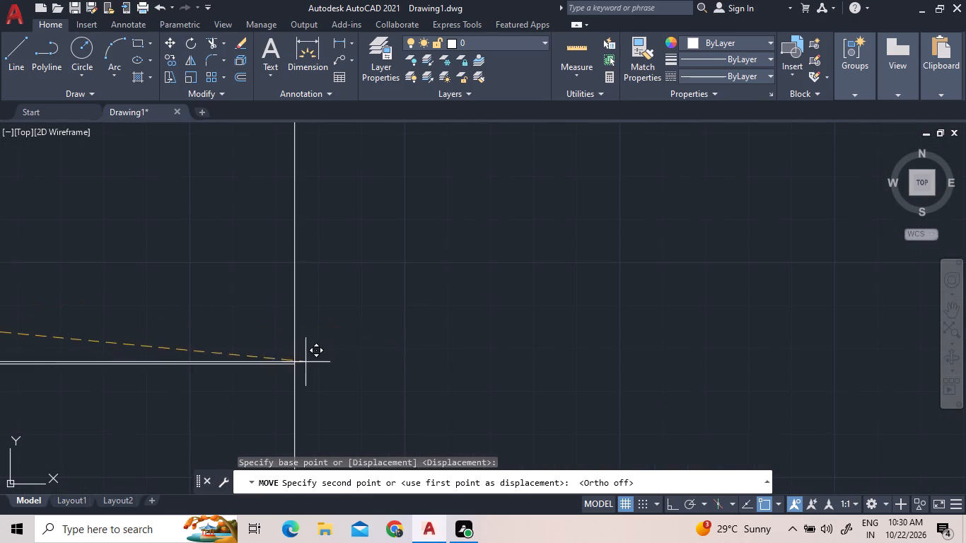
scroll(288, 366, "up", 8)
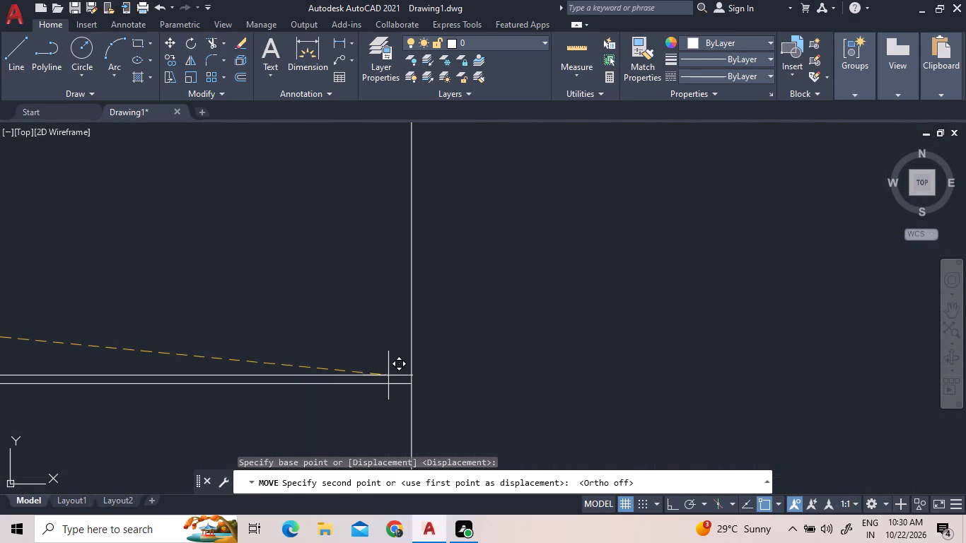
left_click(412, 382)
scroll(570, 358, "down", 2)
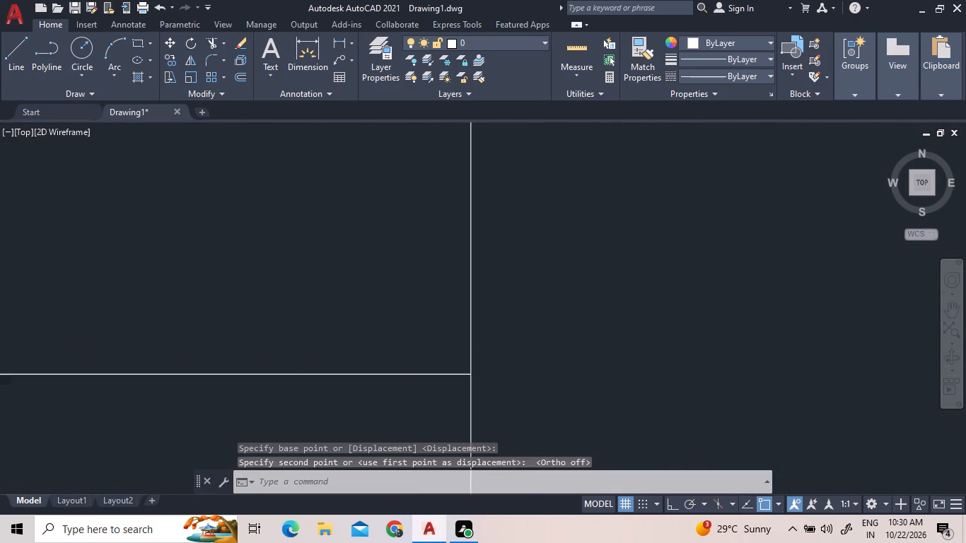
scroll(570, 358, "down", 13)
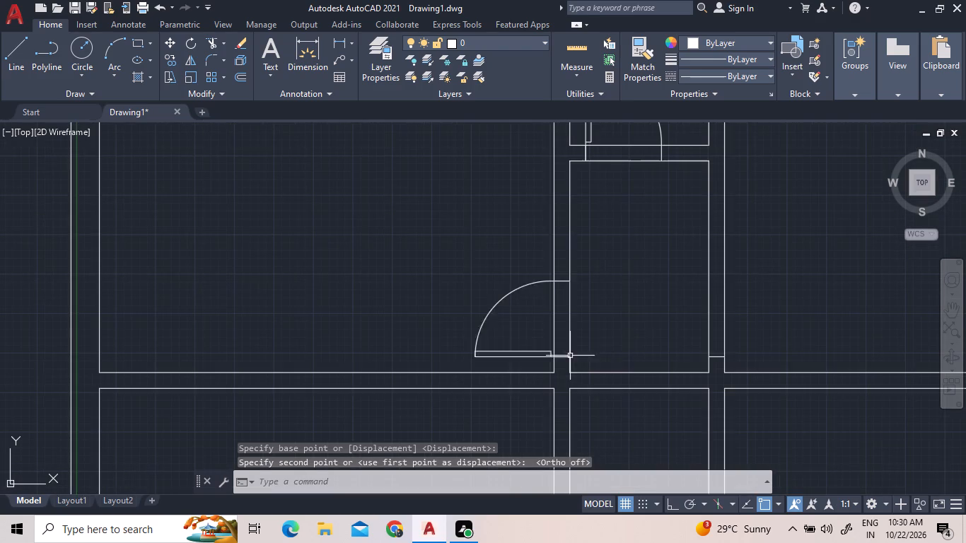
Widen the rotated door block by moving its width grip outward along the vertical partition.
left_click(513, 290)
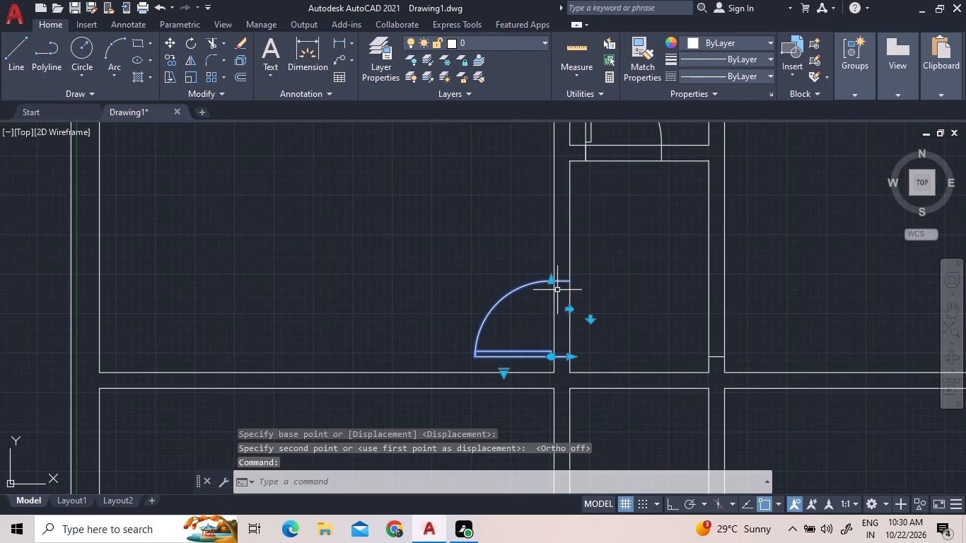
left_click(550, 279)
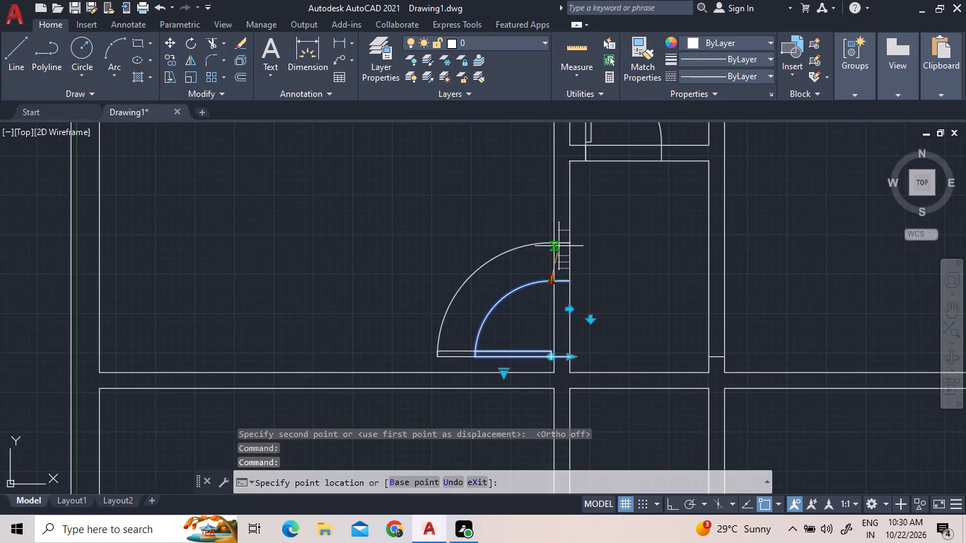
left_click(559, 246)
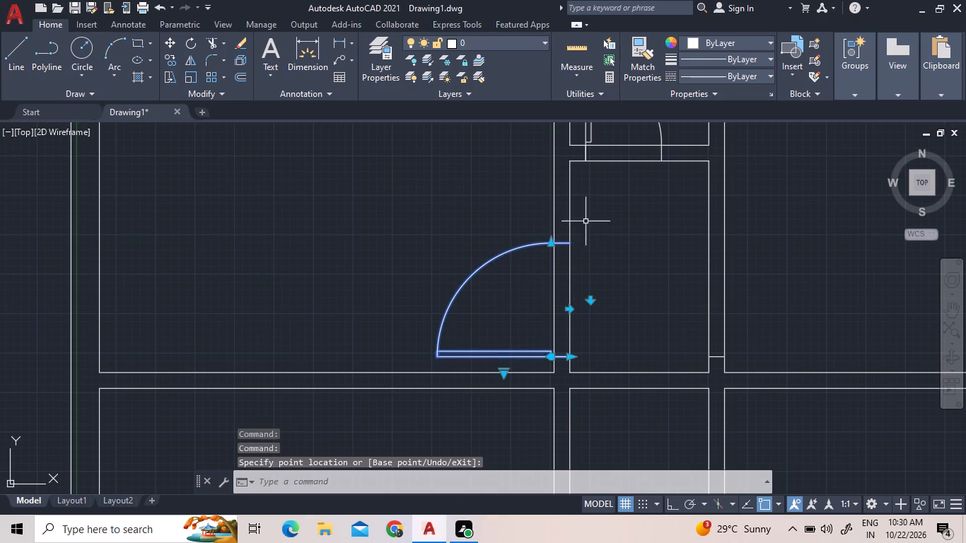
Check the resized door block's dimensions with the Quick measure tool.
left_click(590, 71)
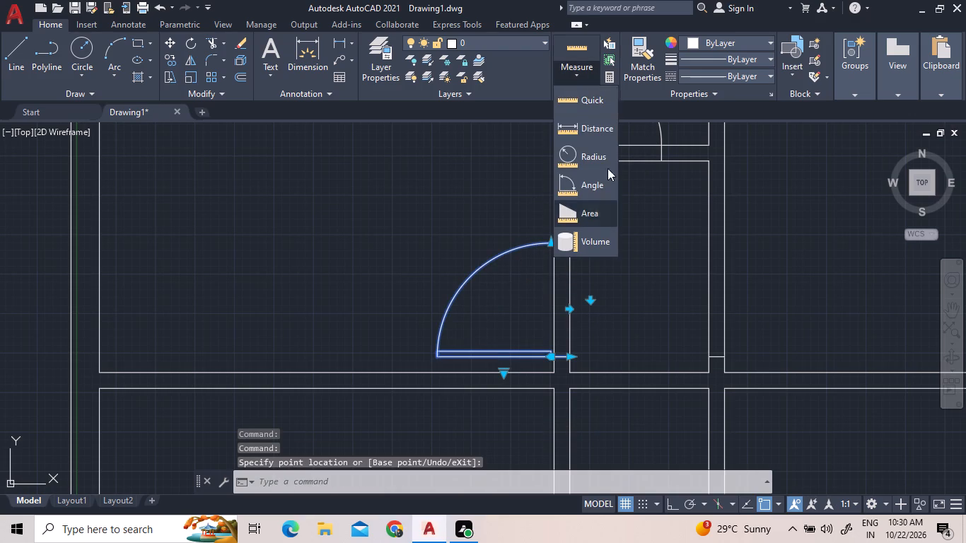
left_click(593, 106)
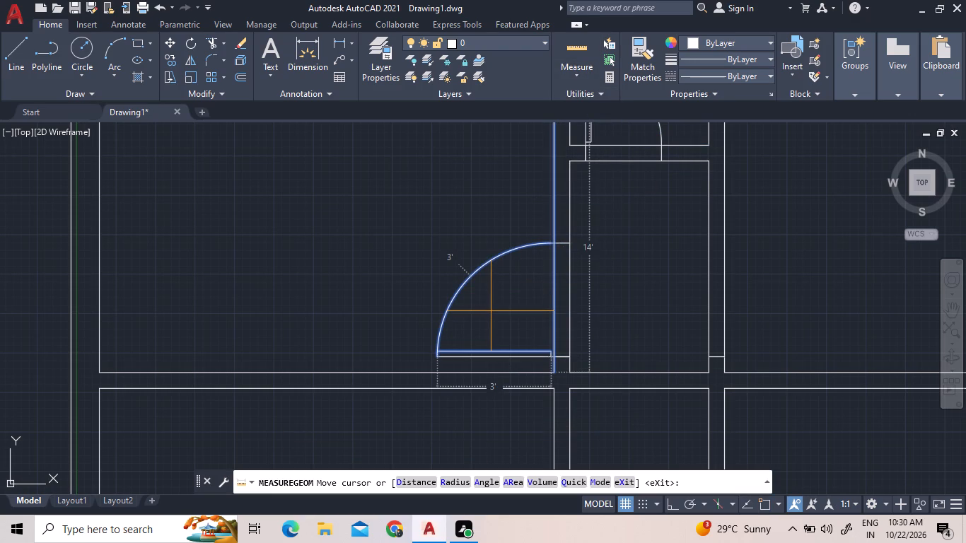
key("Escape")
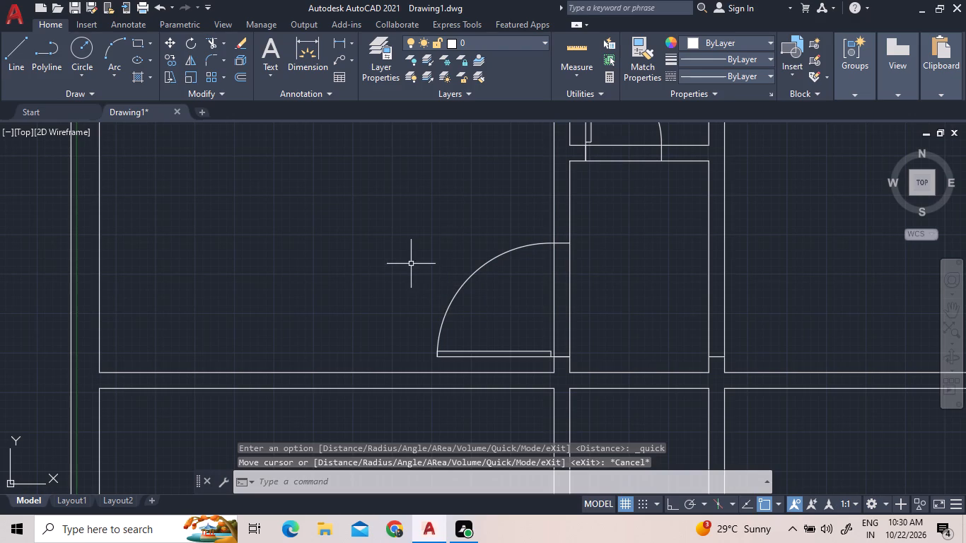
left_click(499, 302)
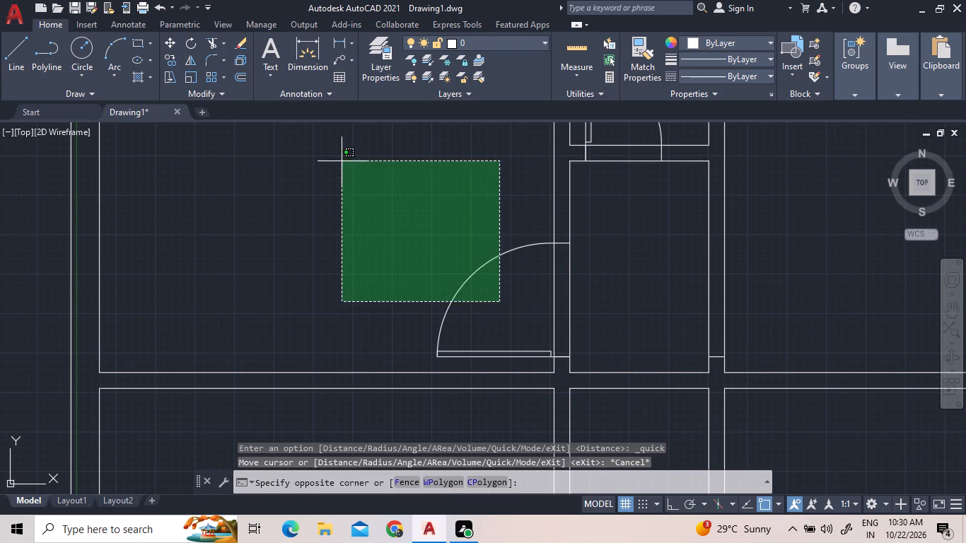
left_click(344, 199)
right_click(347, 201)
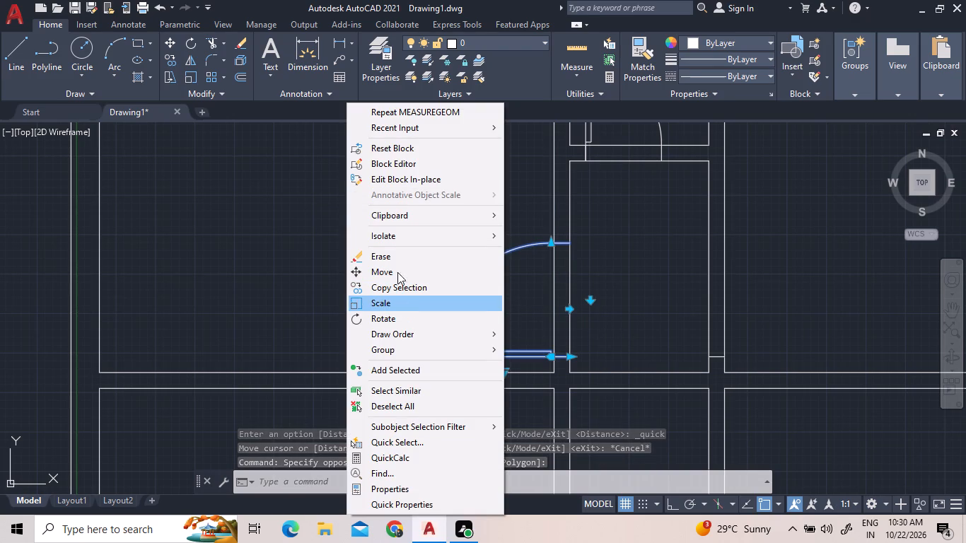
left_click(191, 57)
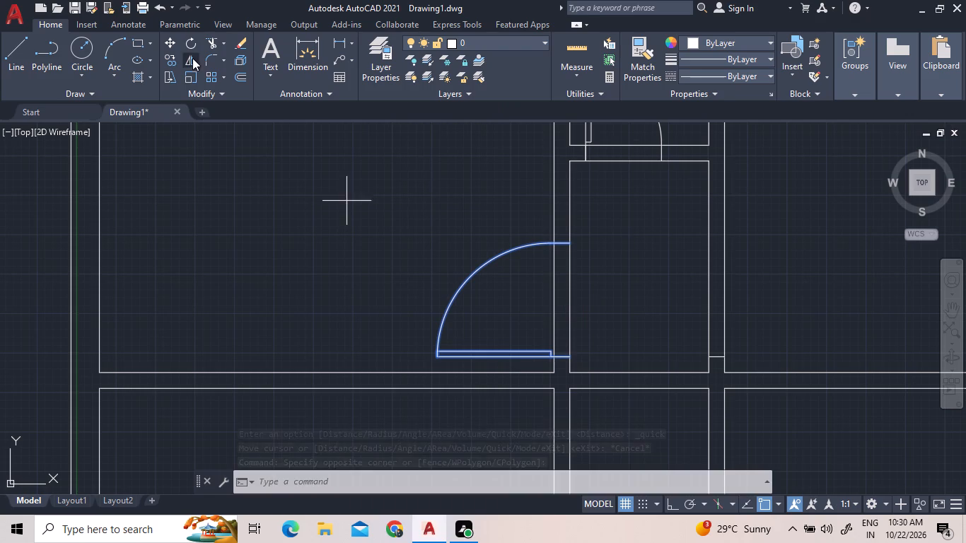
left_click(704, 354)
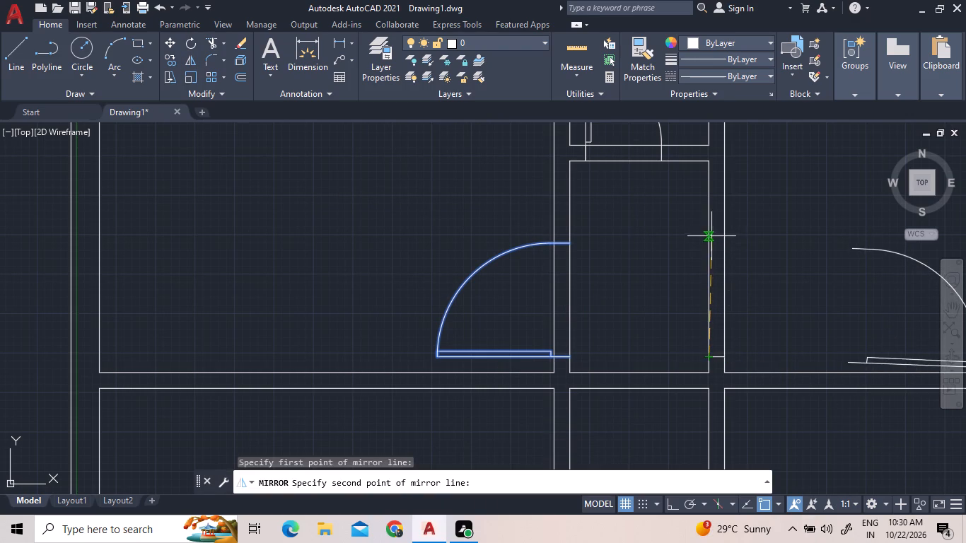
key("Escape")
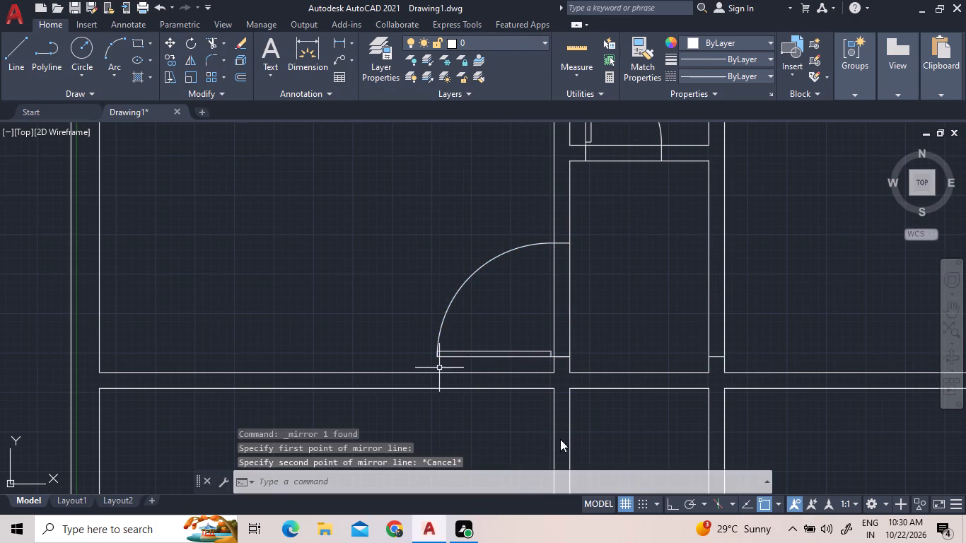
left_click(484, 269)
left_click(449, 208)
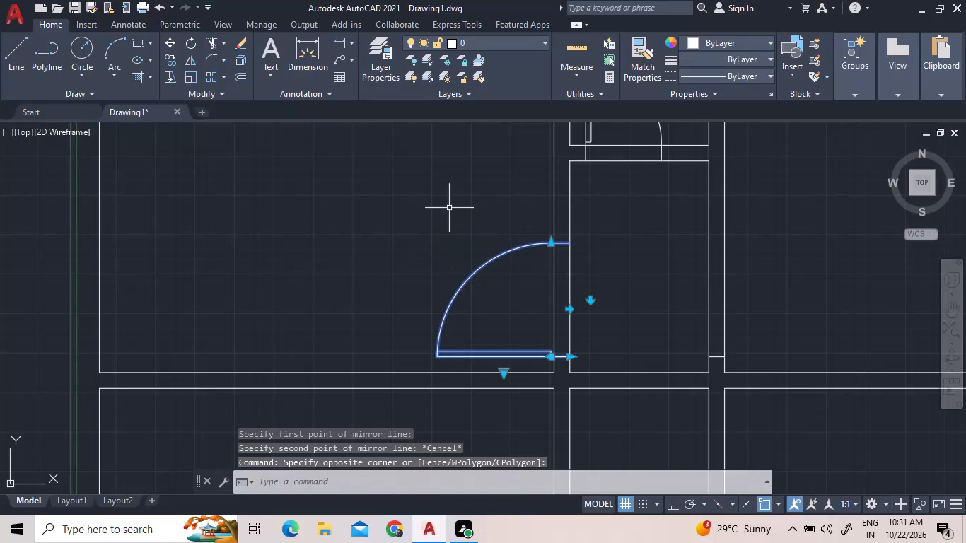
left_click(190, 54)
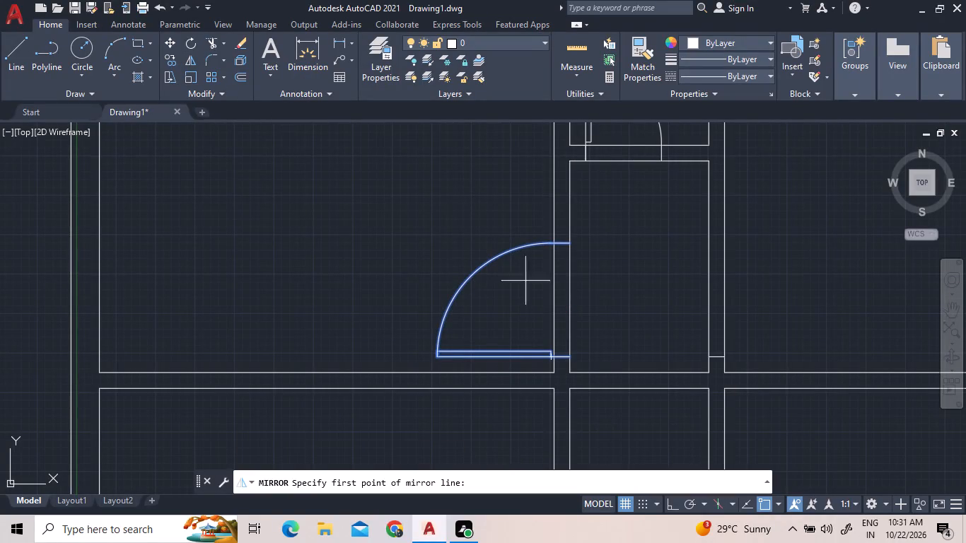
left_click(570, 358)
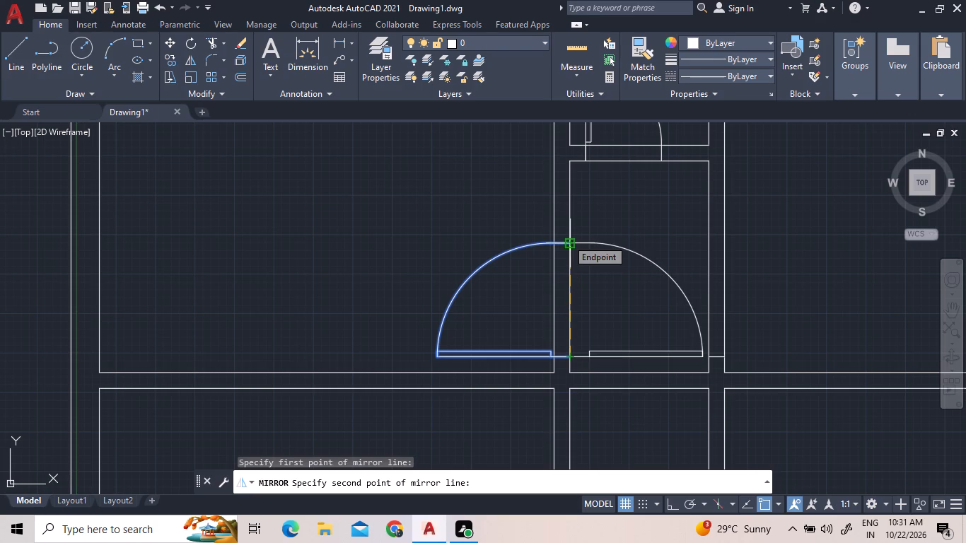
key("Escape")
Mirror the large room's door block to the opposite partition about the passage's vertical centreline with Ortho on, keeping the source.
left_click(529, 303)
left_click(446, 209)
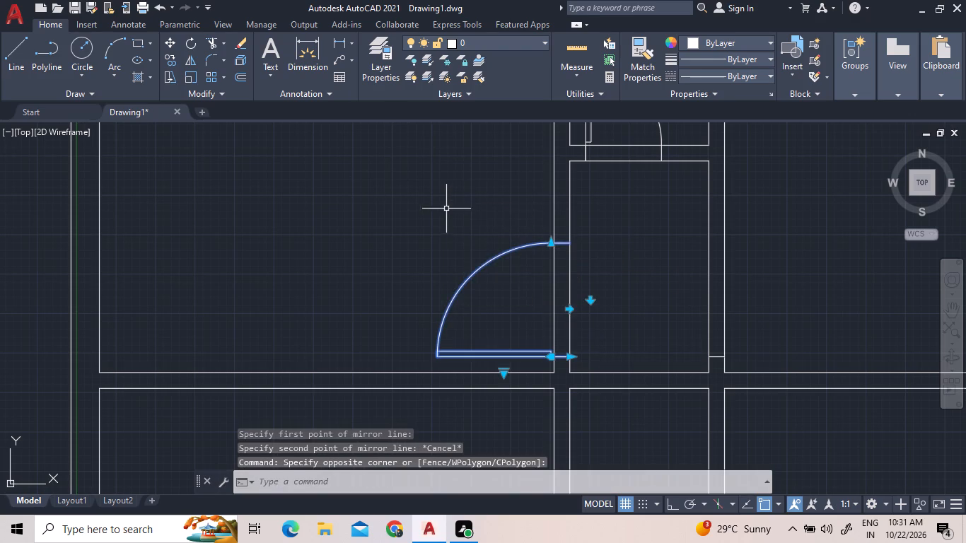
right_click(446, 207)
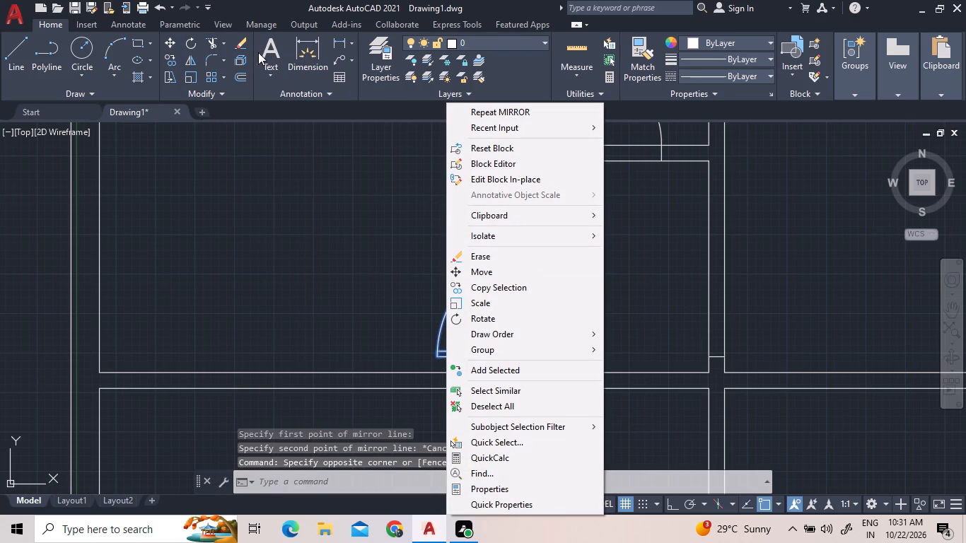
left_click(188, 51)
left_click(189, 57)
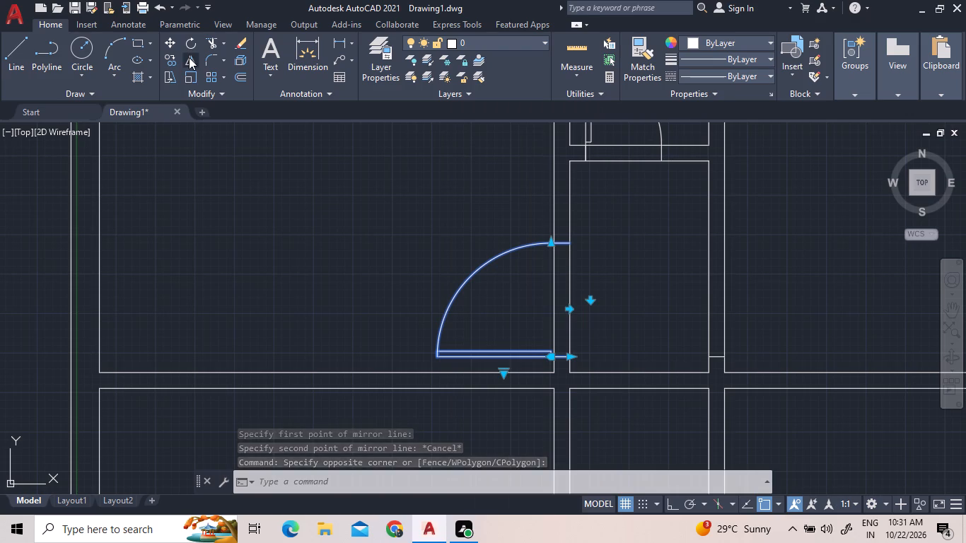
left_click(639, 370)
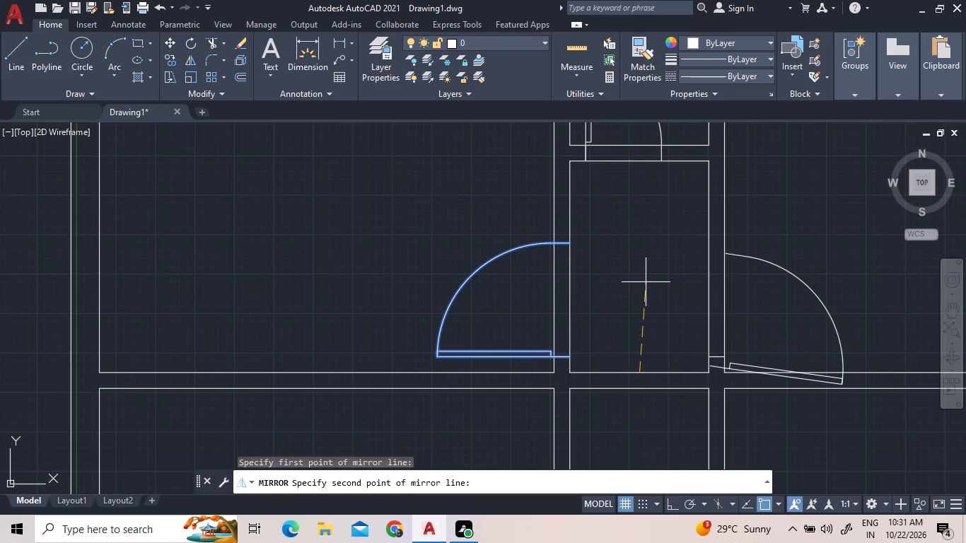
key("F8")
left_click(641, 240)
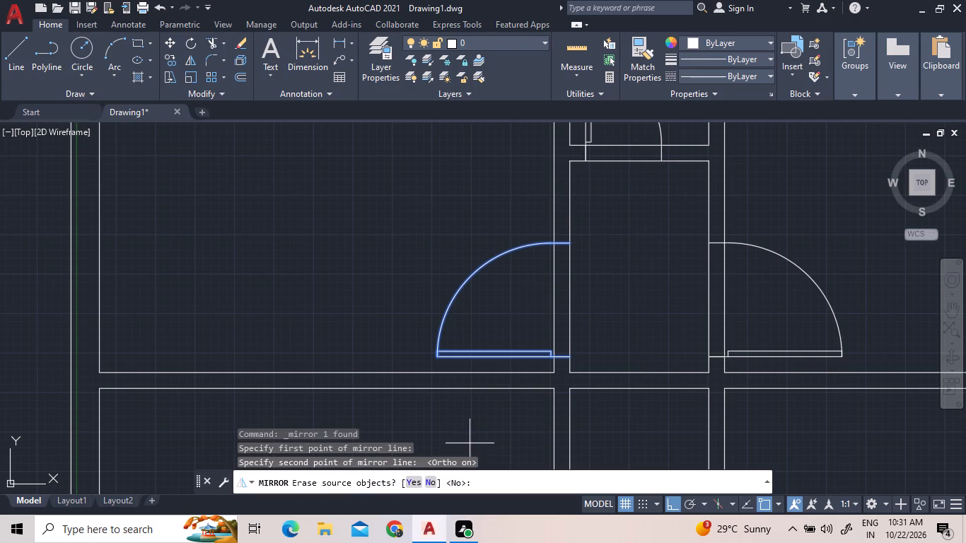
left_click(433, 480)
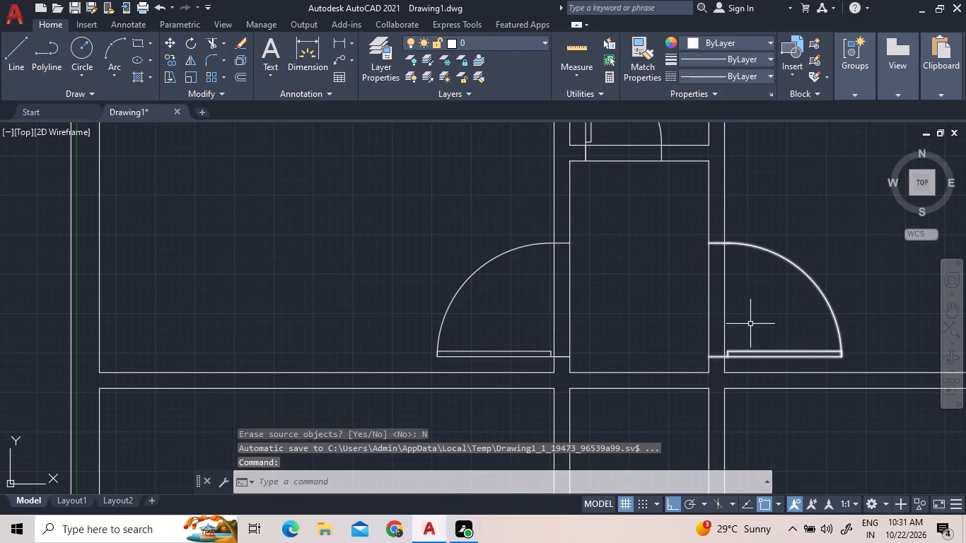
Trim the wall lines crossing the three door openings around the passage.
left_click(217, 43)
left_click(530, 294)
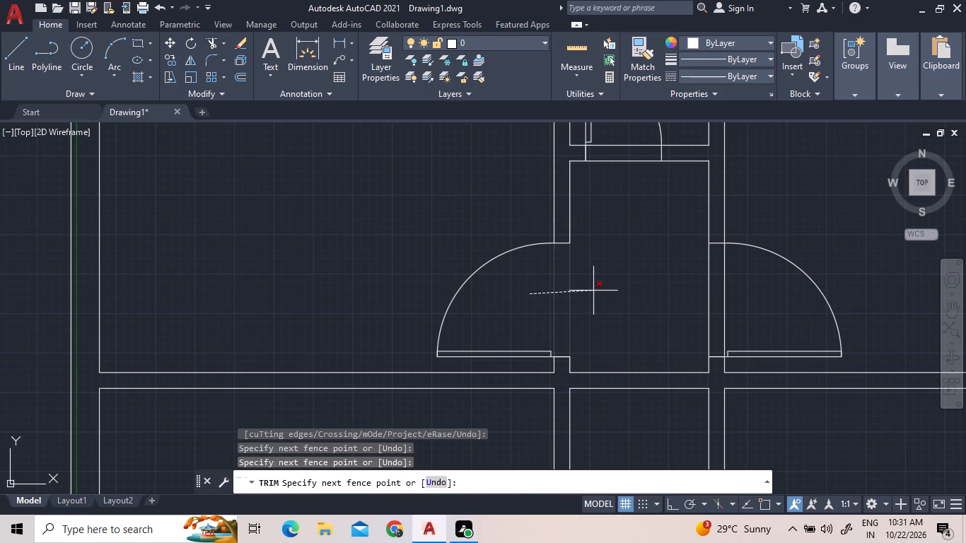
left_click(593, 291)
left_click_drag(784, 297, 743, 296)
left_click(660, 290)
left_click(655, 258)
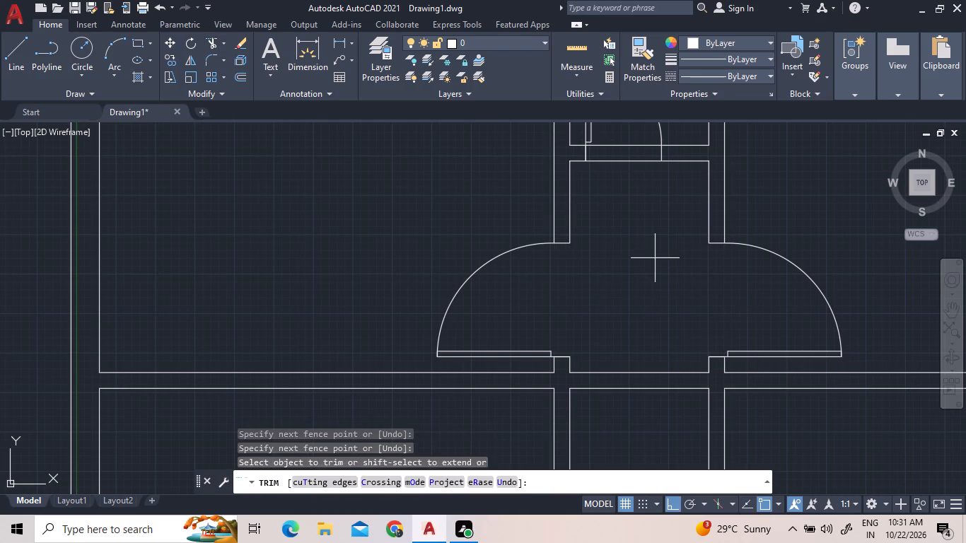
left_click(633, 127)
scroll(735, 302, "down", 2)
middle_click_drag(832, 245, 822, 243)
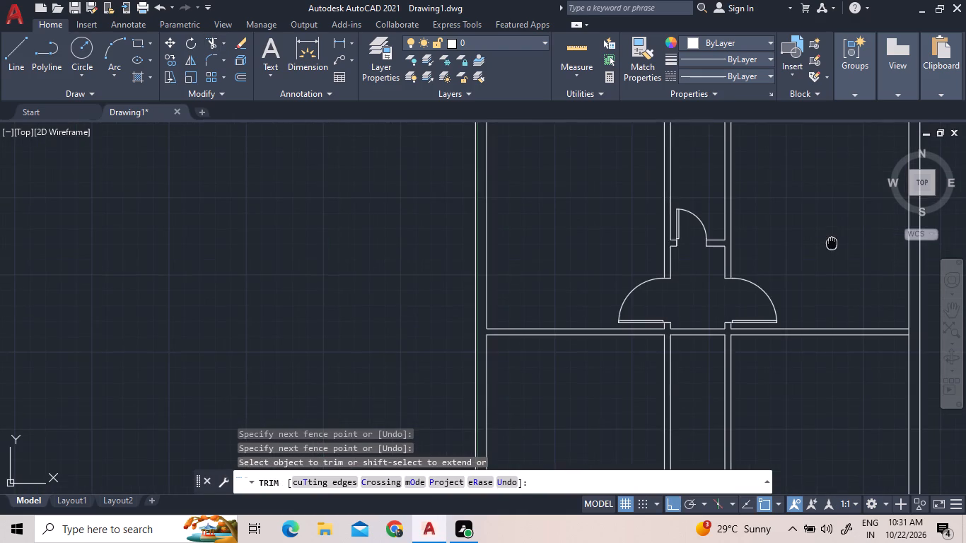
middle_click_drag(822, 243, 617, 279)
right_click(617, 279)
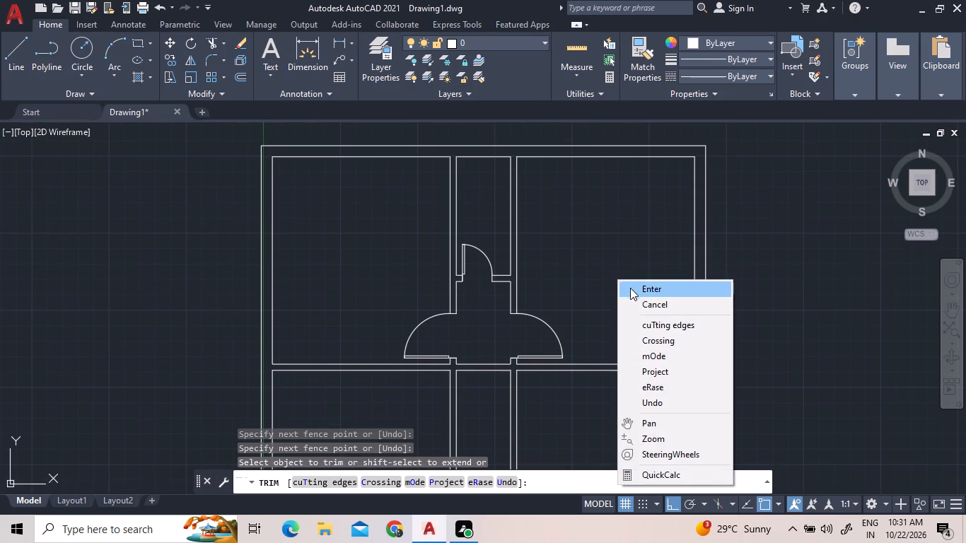
left_click(632, 292)
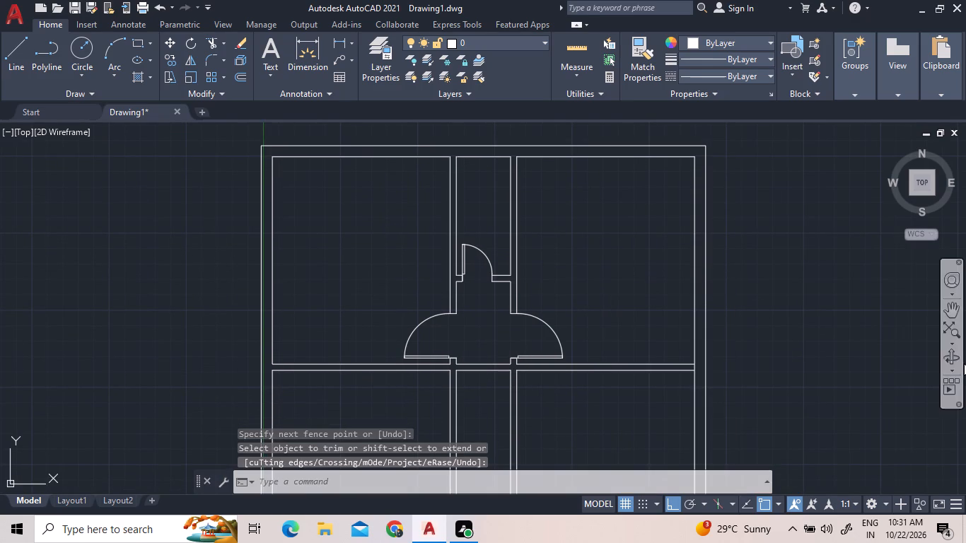
Draw two short vertical lines across the top outer wall of the upper-left room as window jambs.
middle_click_drag(589, 320, 481, 383)
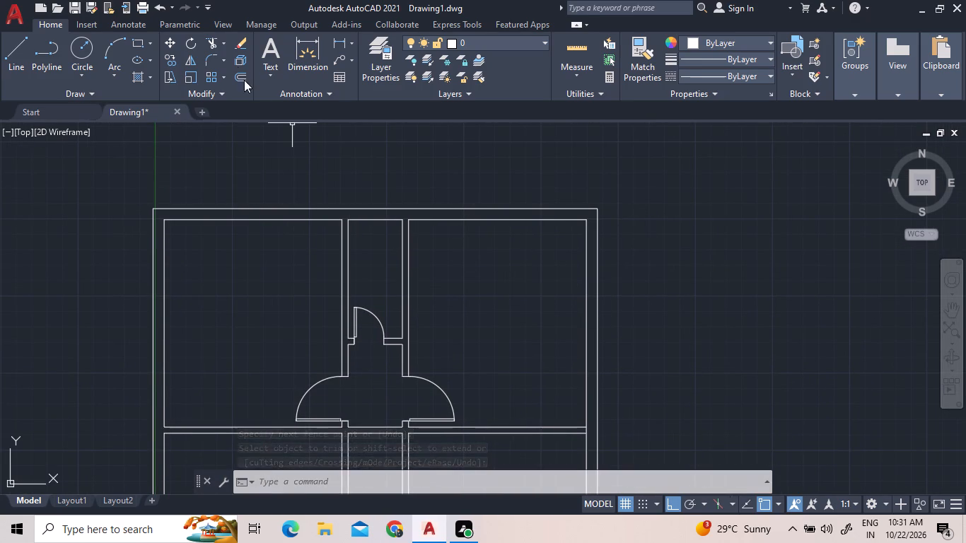
left_click(23, 49)
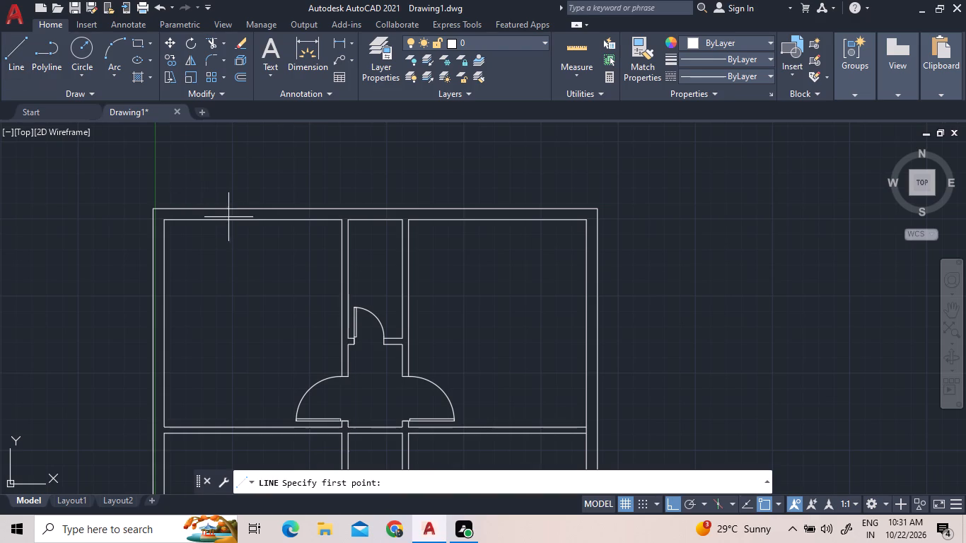
scroll(222, 209, "up", 2)
left_click(222, 209)
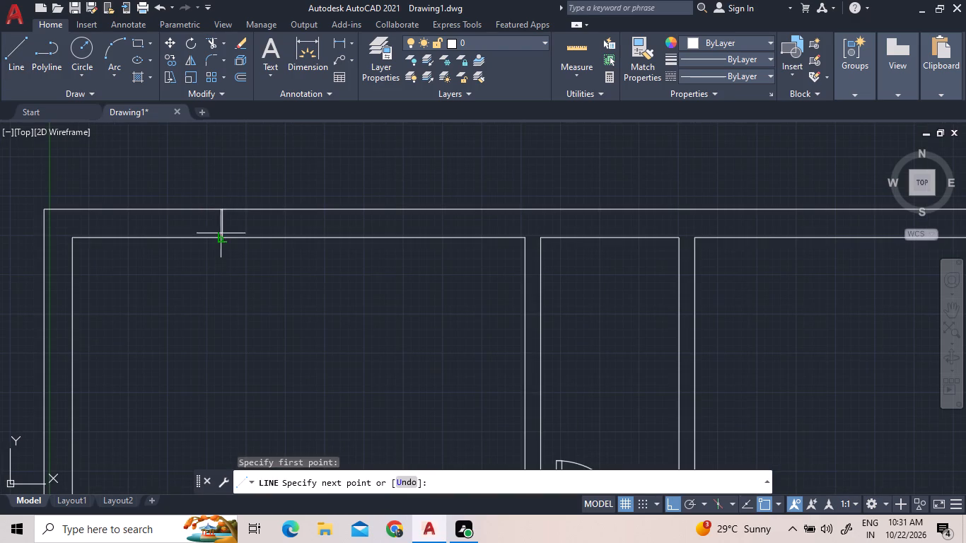
left_click(219, 238)
left_click(25, 61)
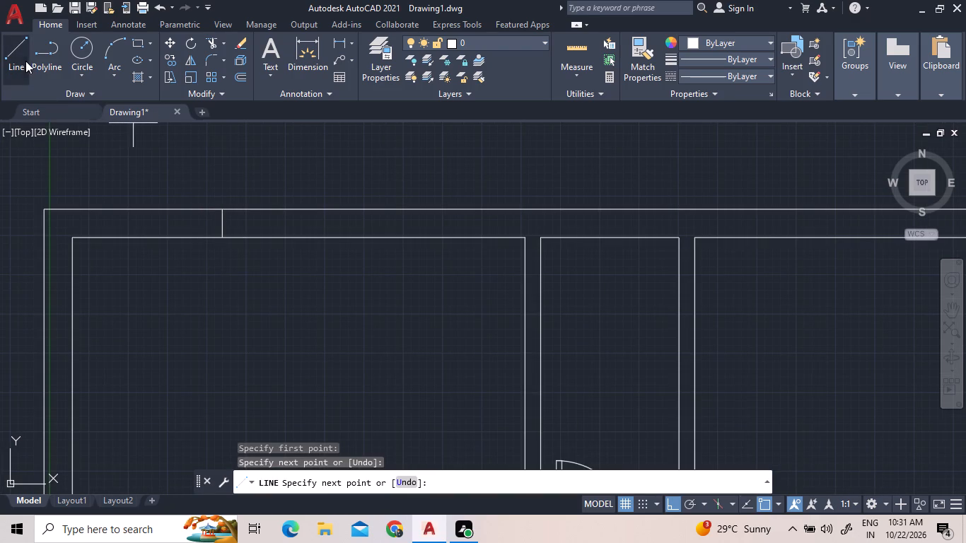
left_click(400, 211)
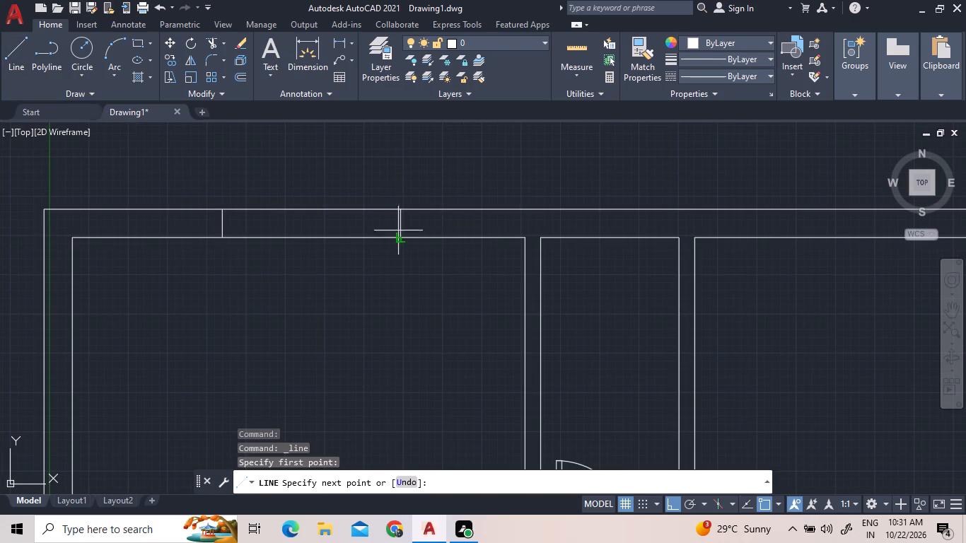
left_click(401, 236)
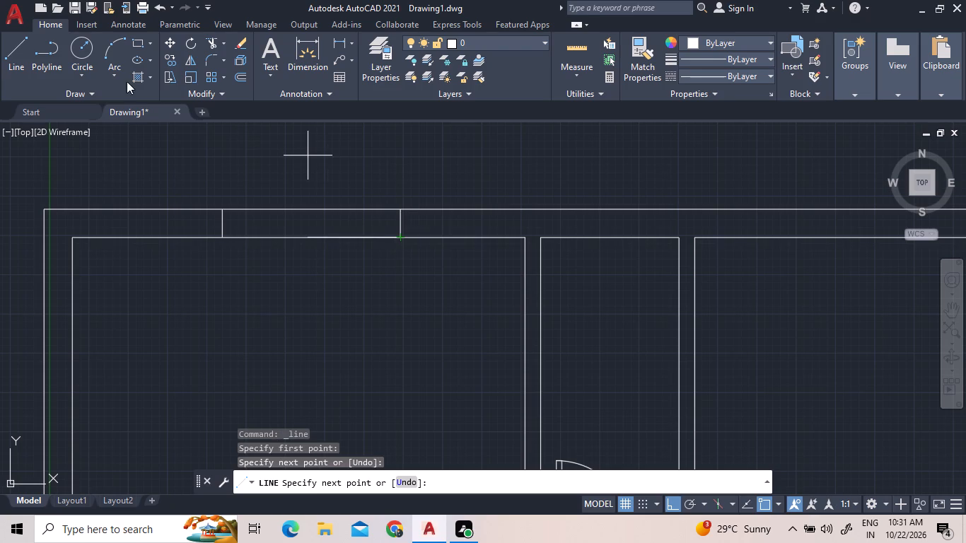
Draw two closely spaced horizontal glazing lines between the window jambs in the upper-left room's top wall, the first at mid-wall.
left_click(18, 53)
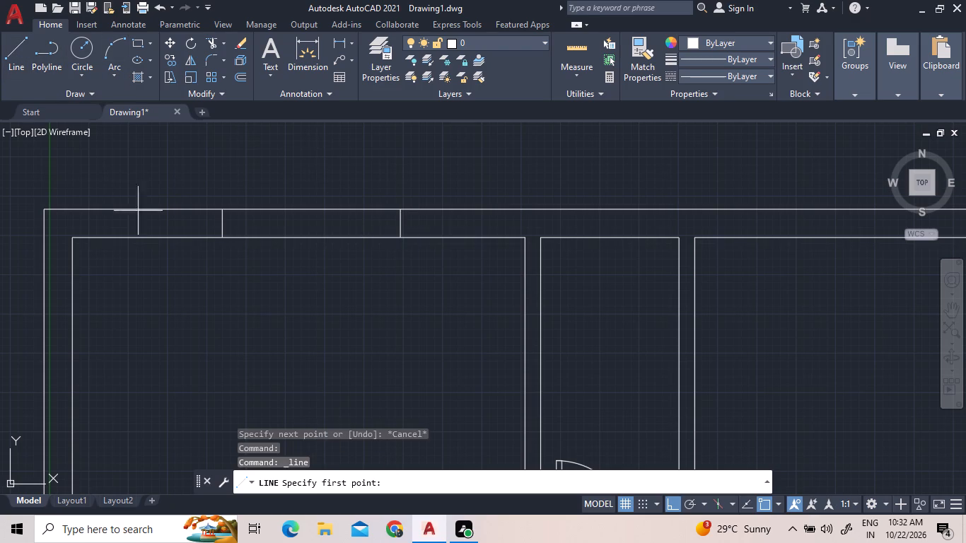
left_click(221, 220)
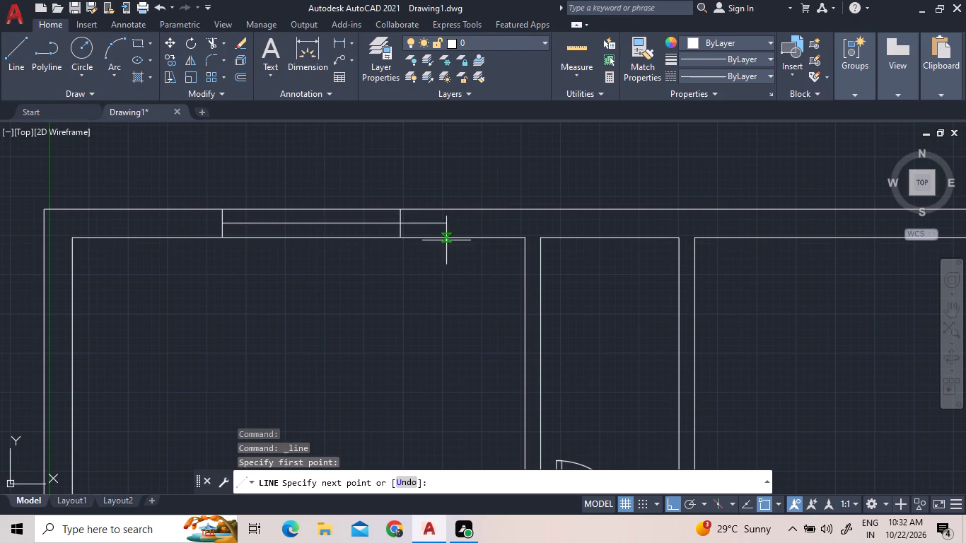
left_click(400, 222)
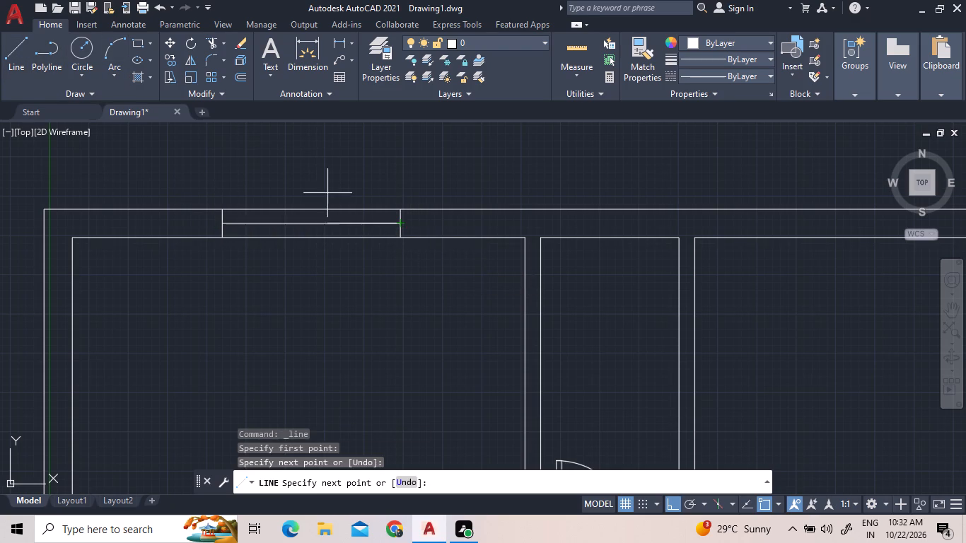
left_click(8, 56)
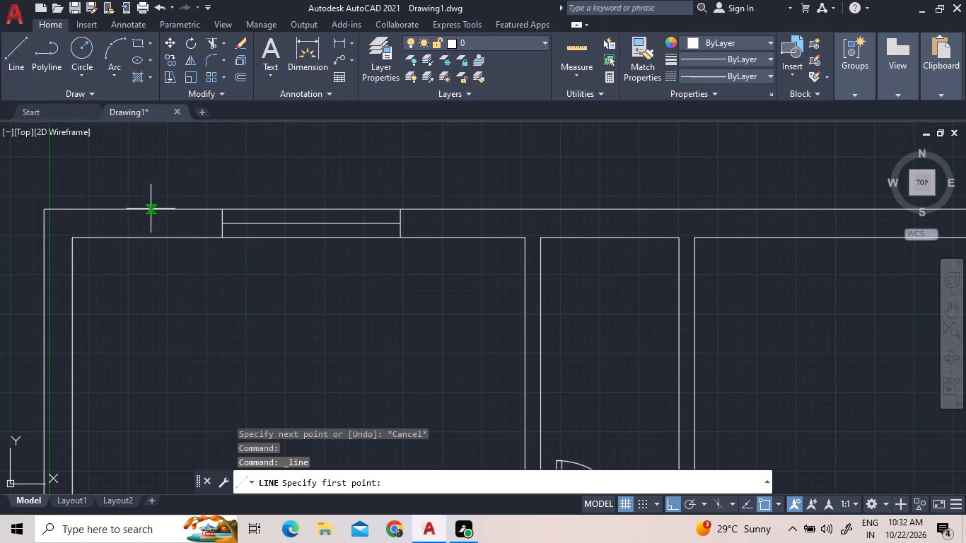
scroll(223, 229, "up", 3)
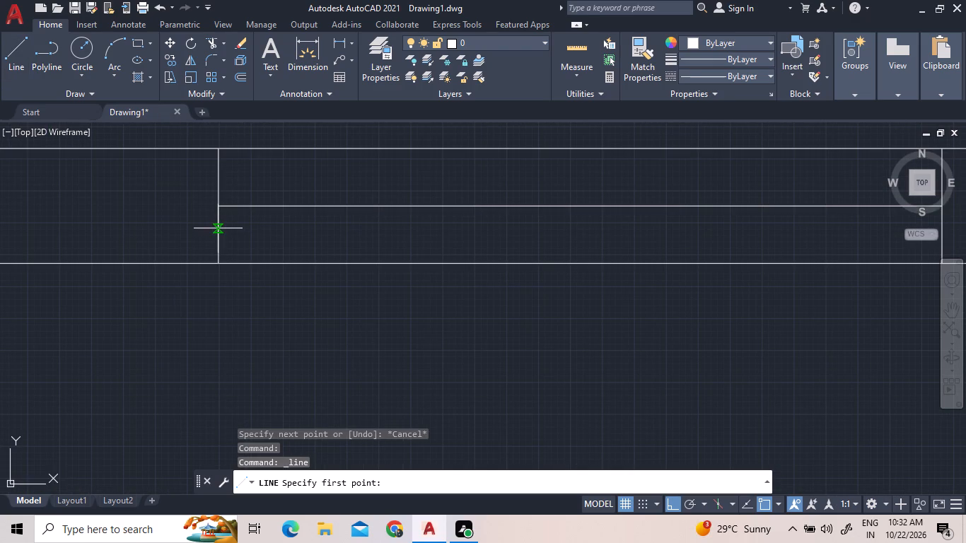
left_click(218, 227)
scroll(339, 234, "down", 3)
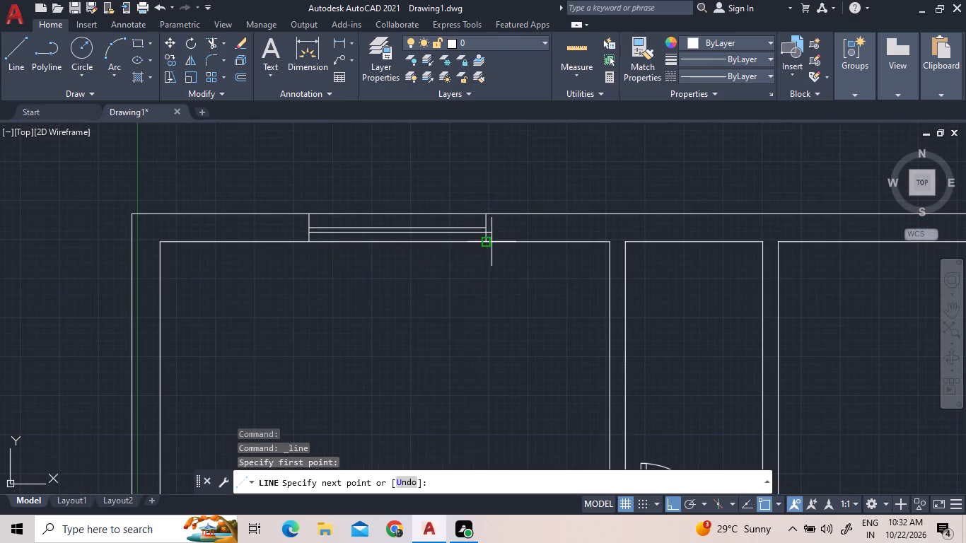
scroll(494, 242, "up", 2)
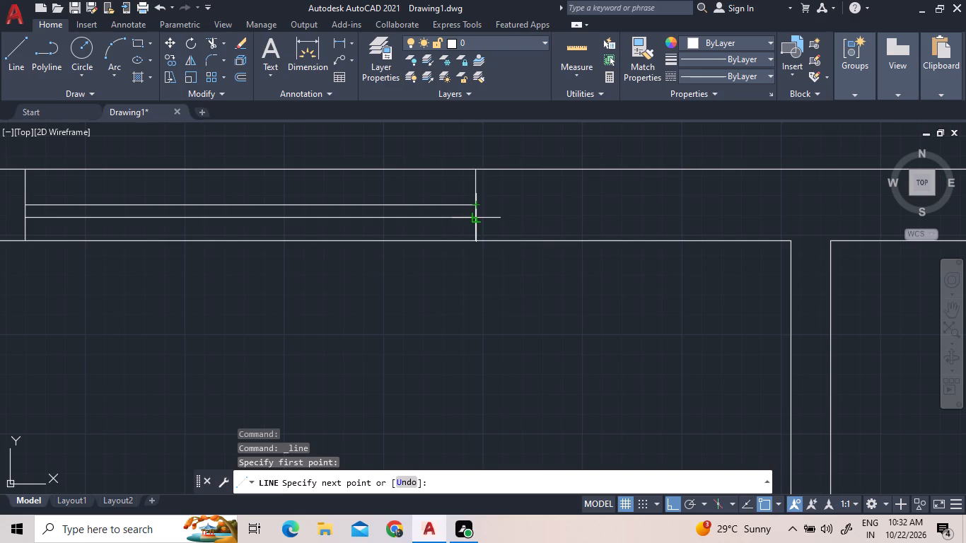
left_click(474, 216)
right_click(544, 223)
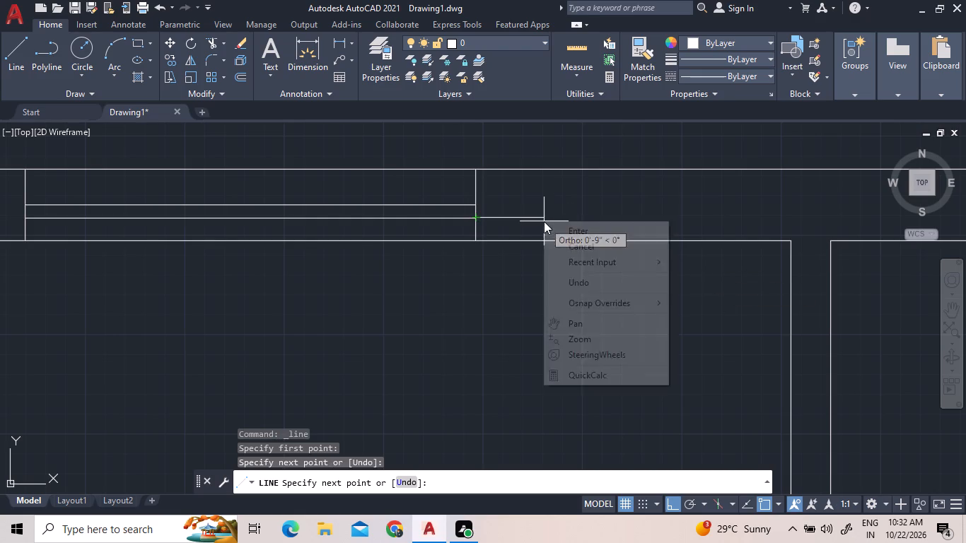
left_click(552, 224)
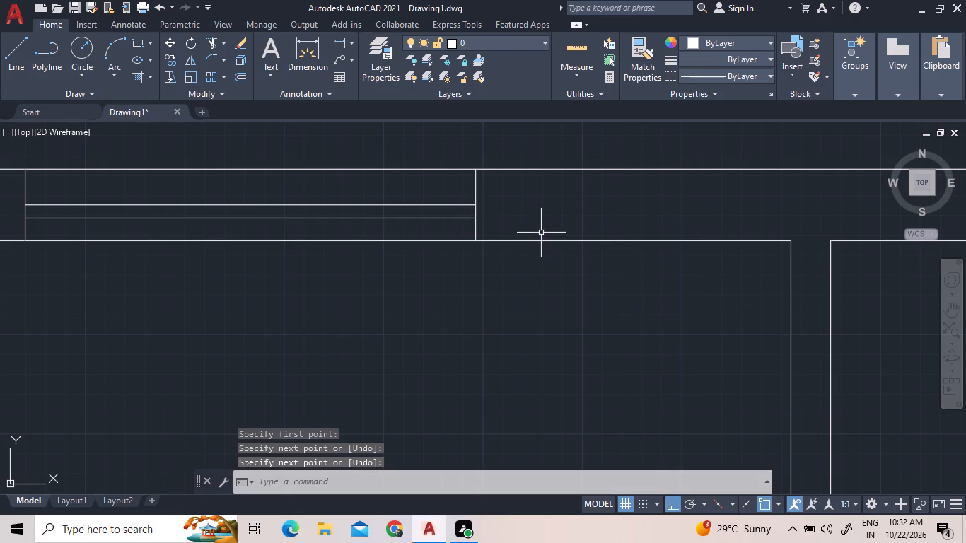
Draw two short vertical lines across the top outer wall of the narrow middle room as jambs for a small window.
scroll(541, 233, "down", 2)
middle_click_drag(611, 198, 393, 177)
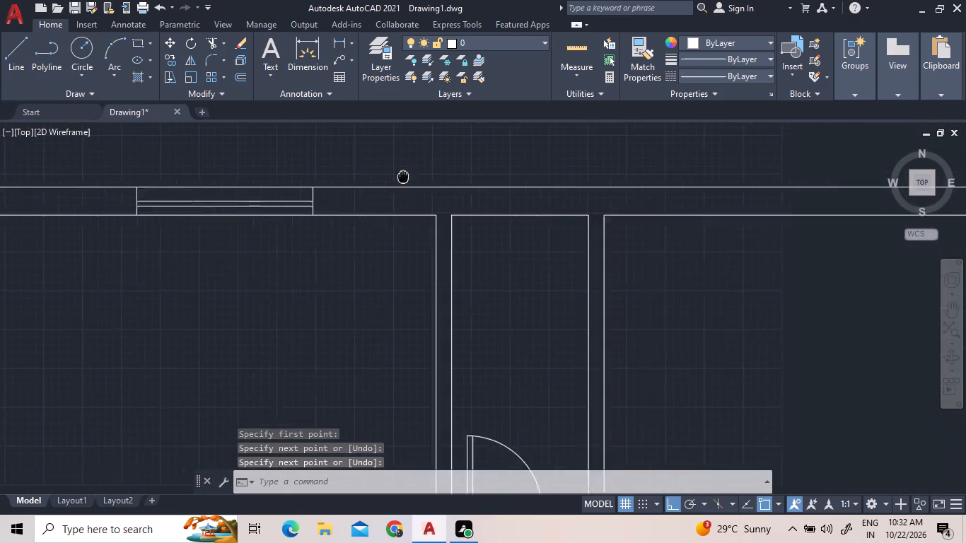
middle_click_drag(393, 177, 315, 206)
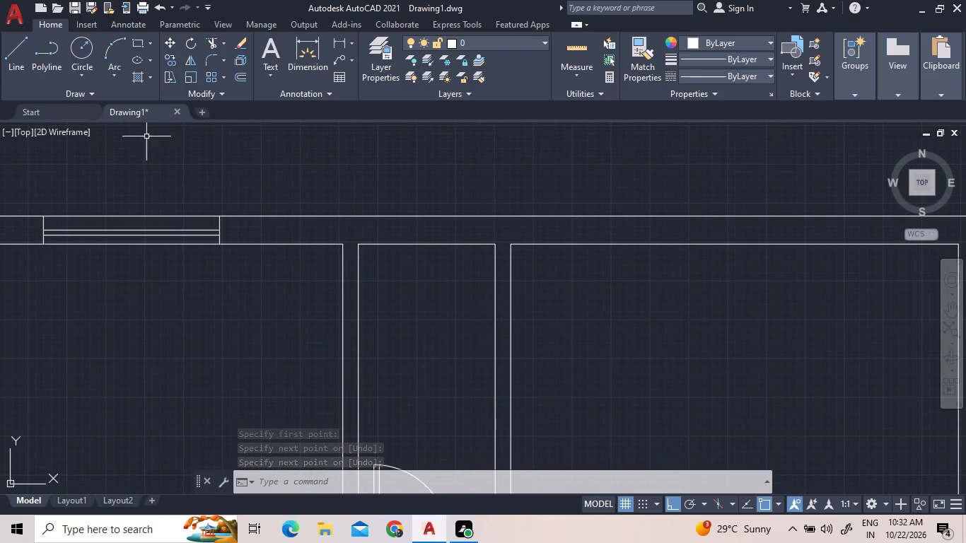
left_click(12, 57)
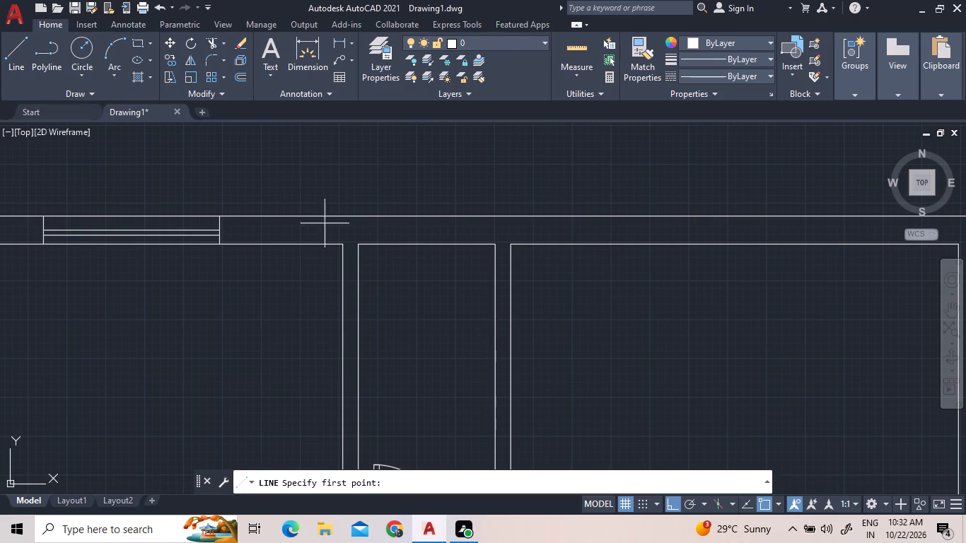
left_click(394, 216)
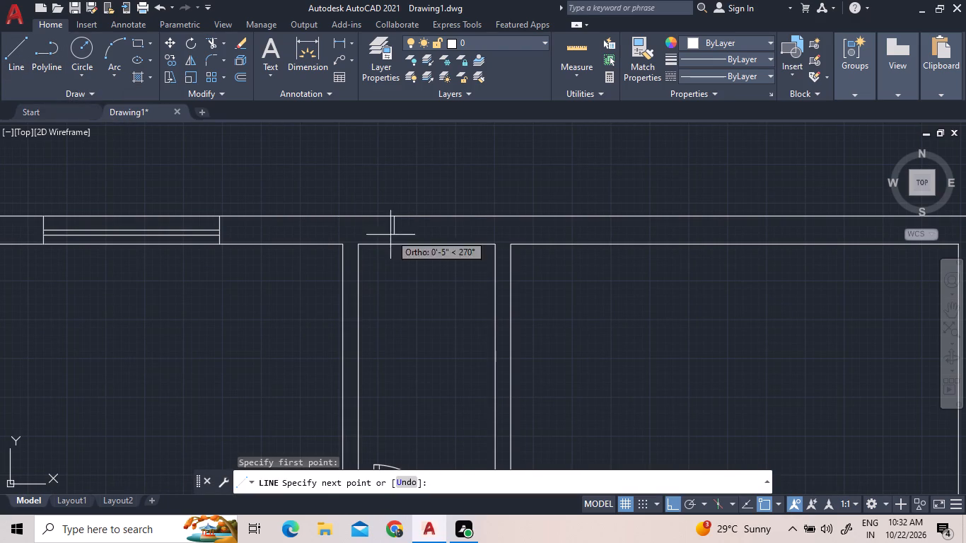
left_click(395, 247)
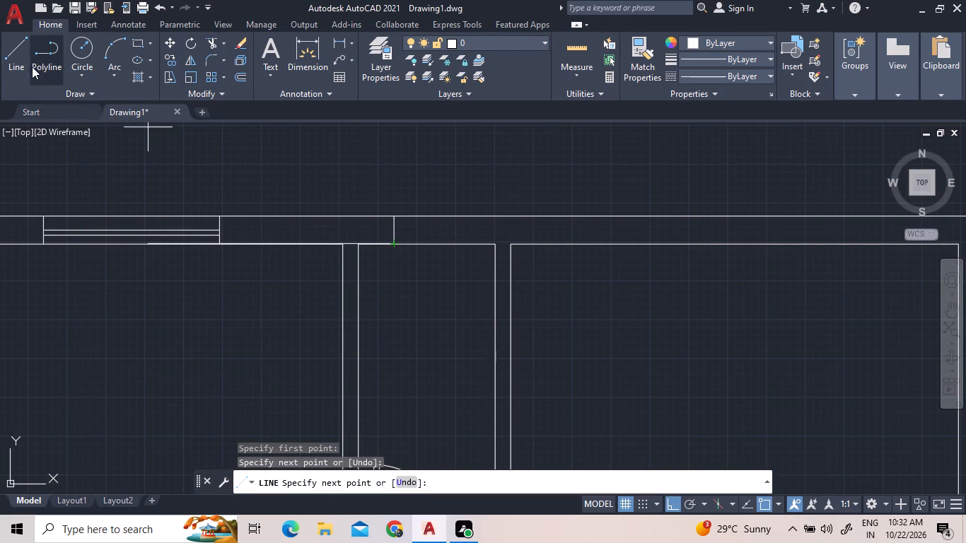
left_click(5, 53)
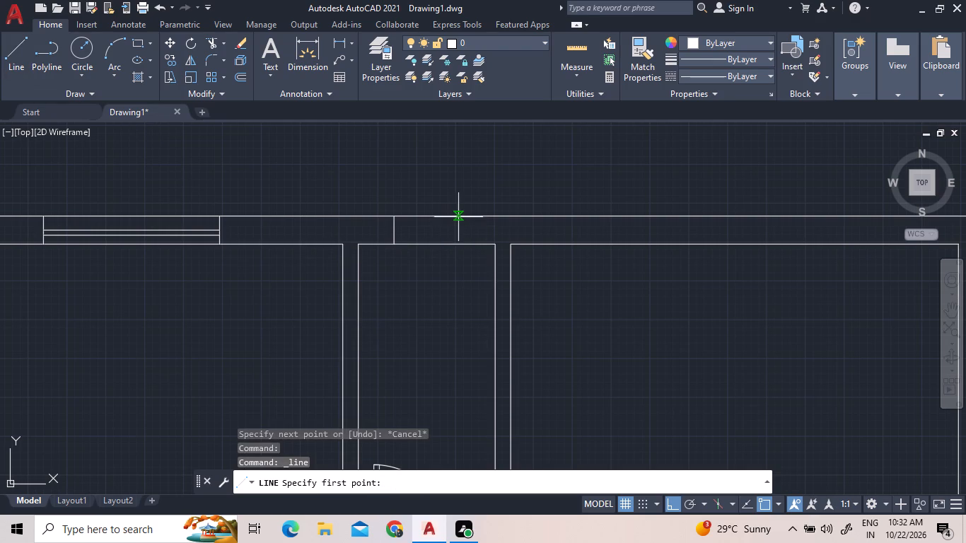
left_click(459, 216)
left_click(455, 247)
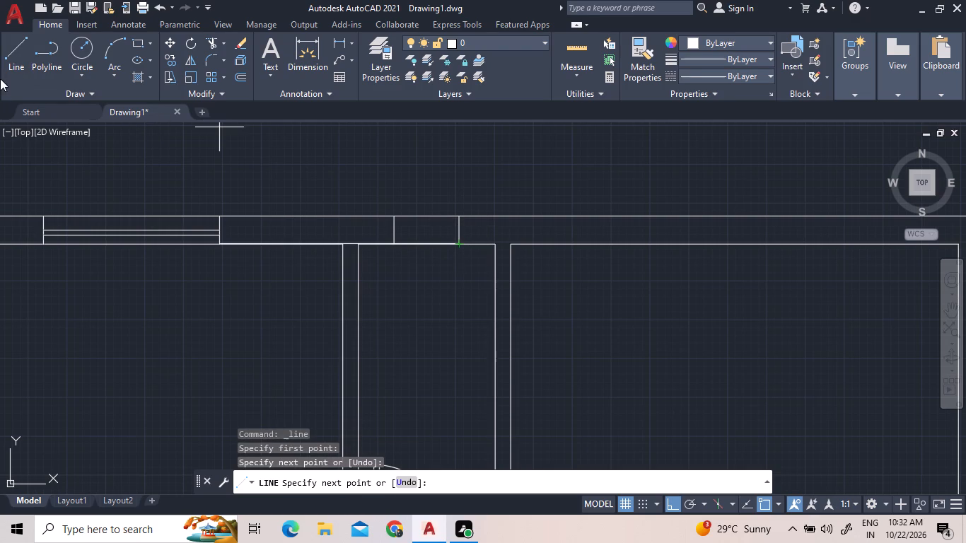
Draw two closely spaced horizontal glazing lines between the narrow middle room's window jambs, one at mid-wall and one just below.
left_click(15, 63)
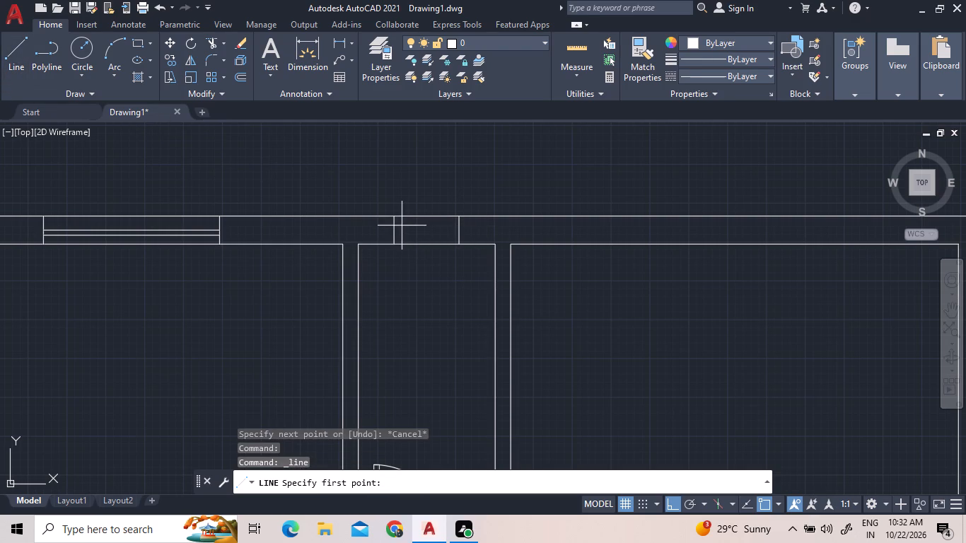
left_click(394, 231)
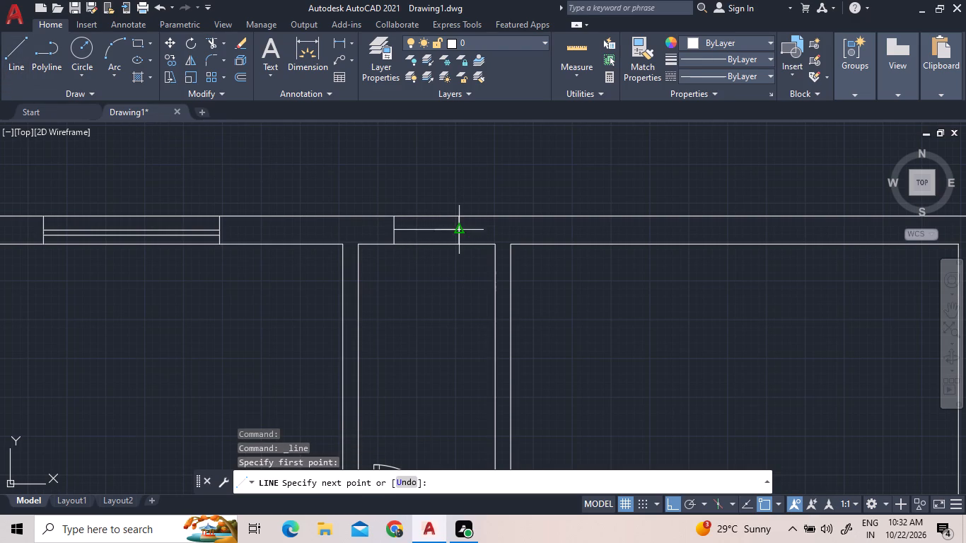
left_click(458, 229)
left_click(19, 45)
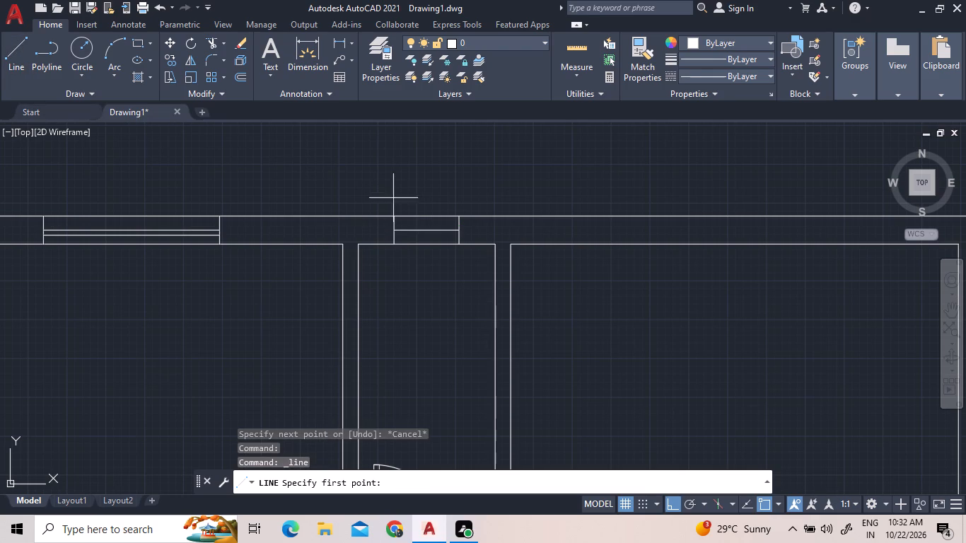
left_click(393, 221)
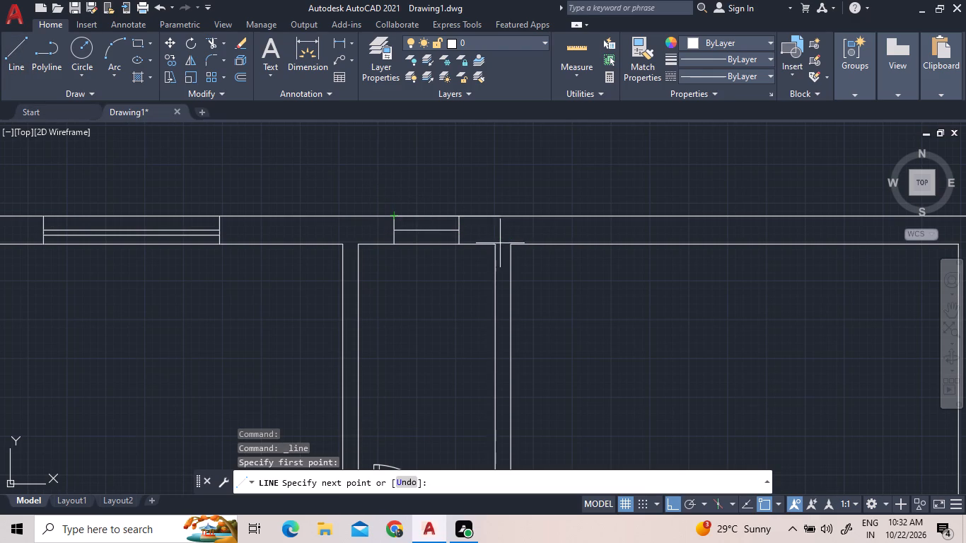
left_click(4, 50)
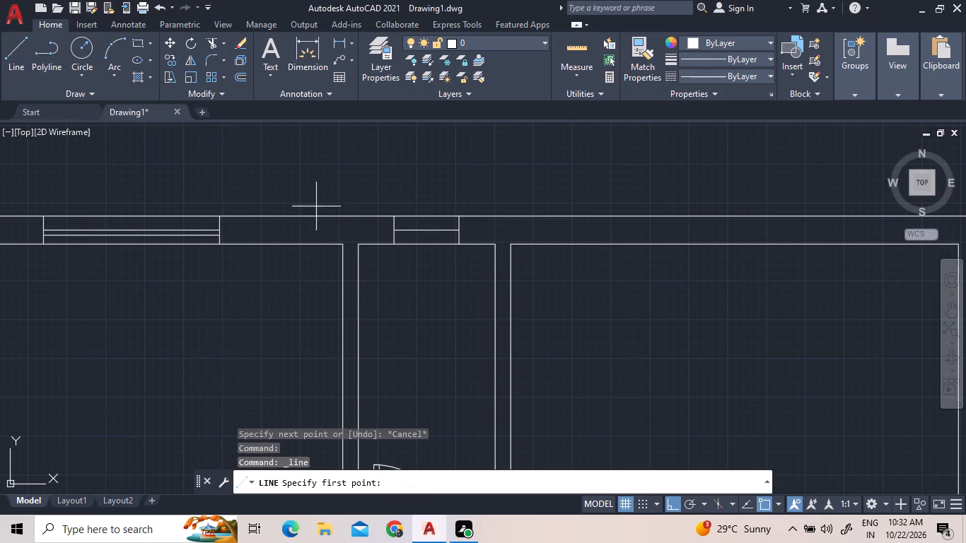
scroll(412, 240, "up", 3)
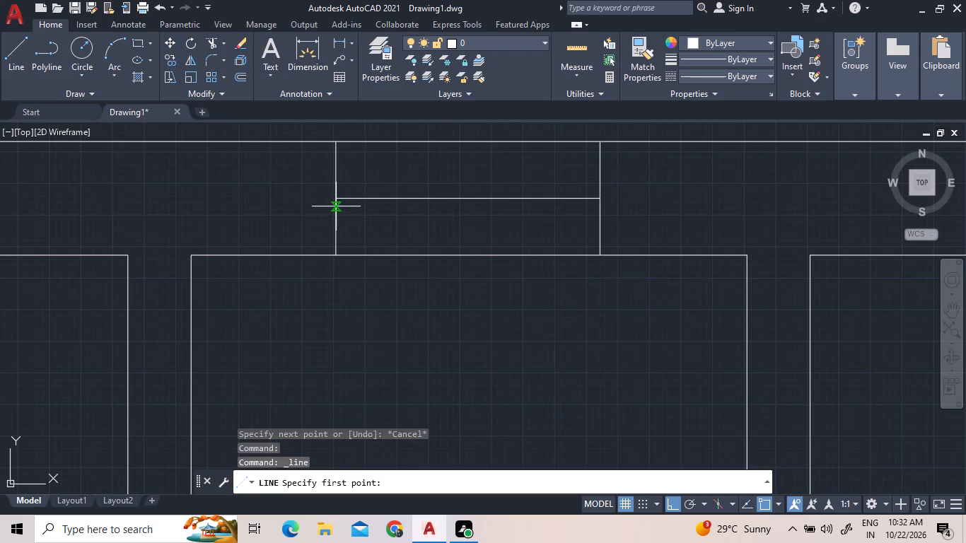
left_click(336, 206)
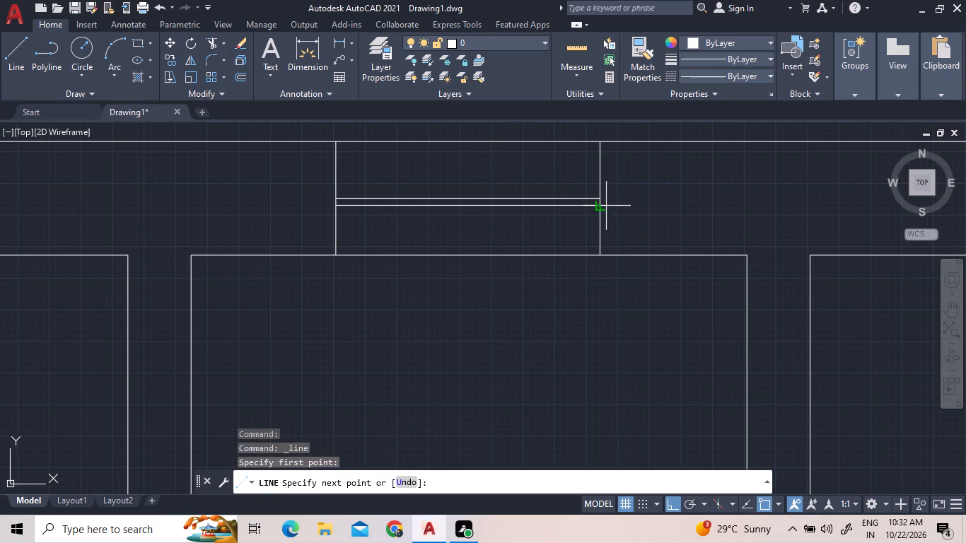
left_click(604, 202)
scroll(703, 267, "down", 3)
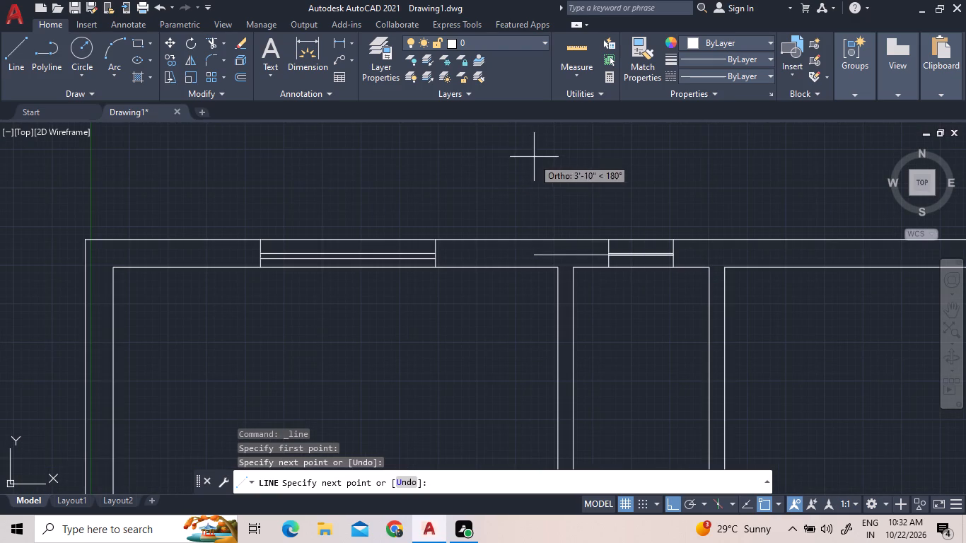
right_click(535, 156)
left_click(540, 163)
Draw two short vertical lines across the top outer wall of the upper-right room as window jambs.
scroll(533, 199, "down", 1)
middle_click_drag(529, 204, 170, 156)
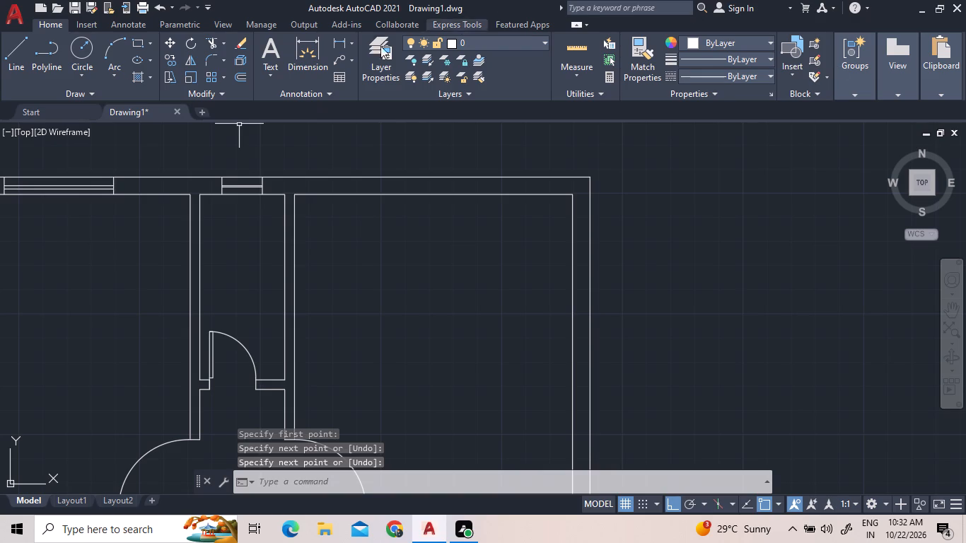
left_click(28, 49)
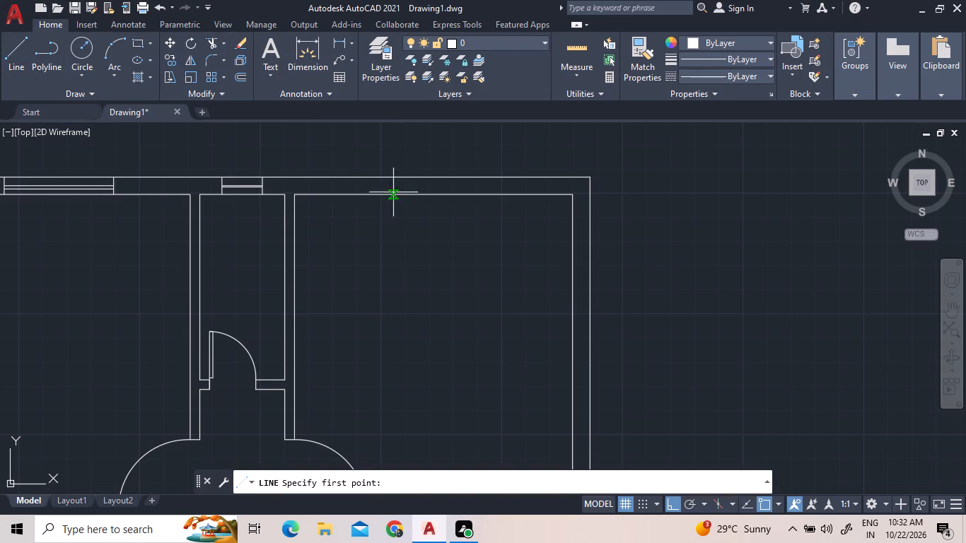
left_click(372, 173)
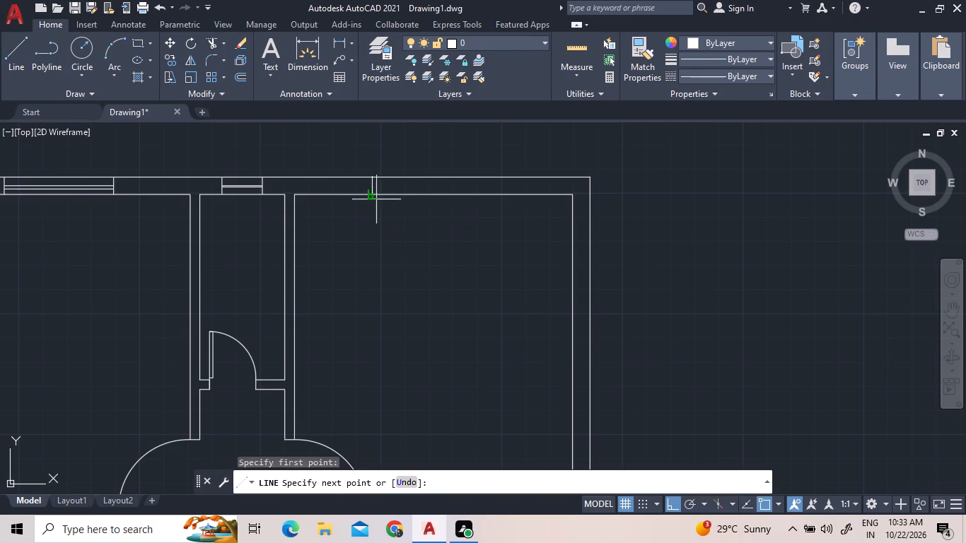
scroll(364, 198, "up", 2)
left_click(380, 184)
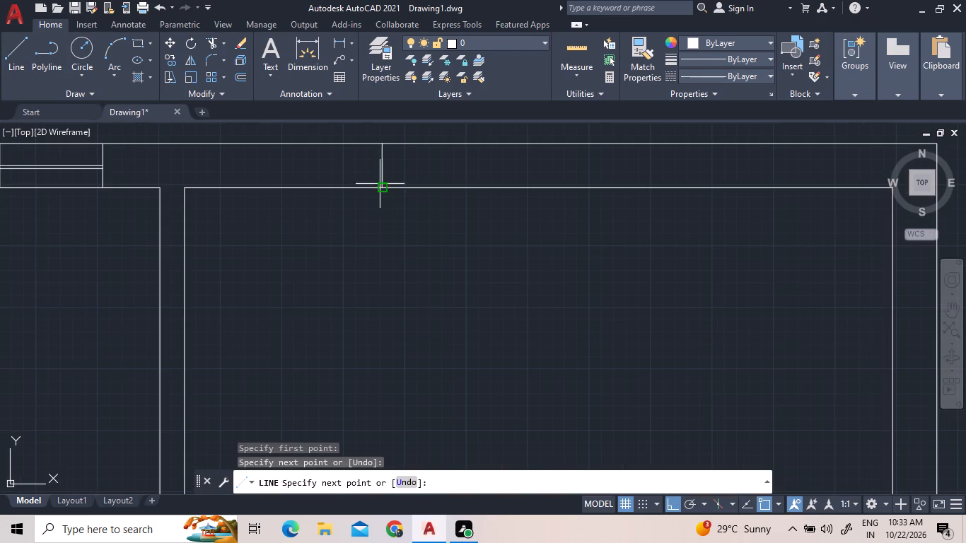
left_click(19, 33)
left_click(26, 47)
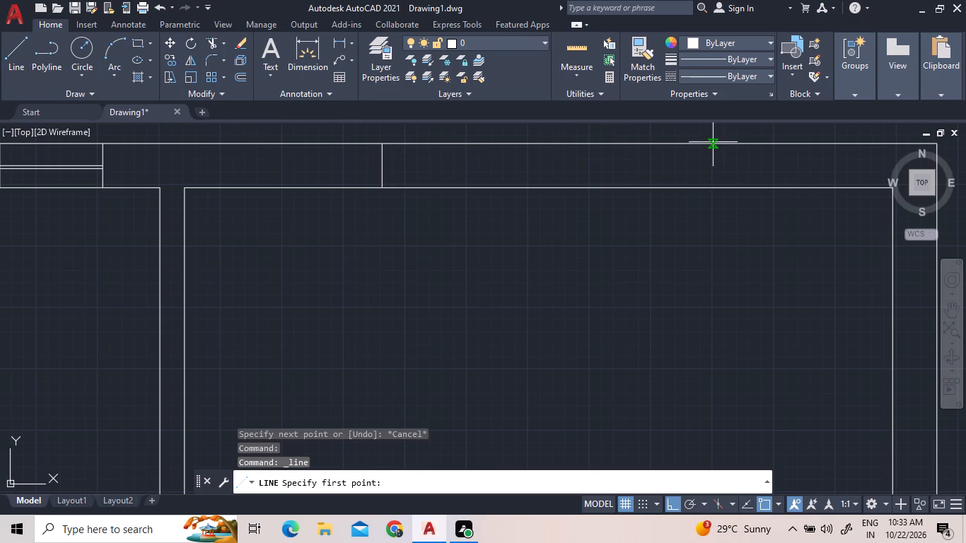
left_click(711, 142)
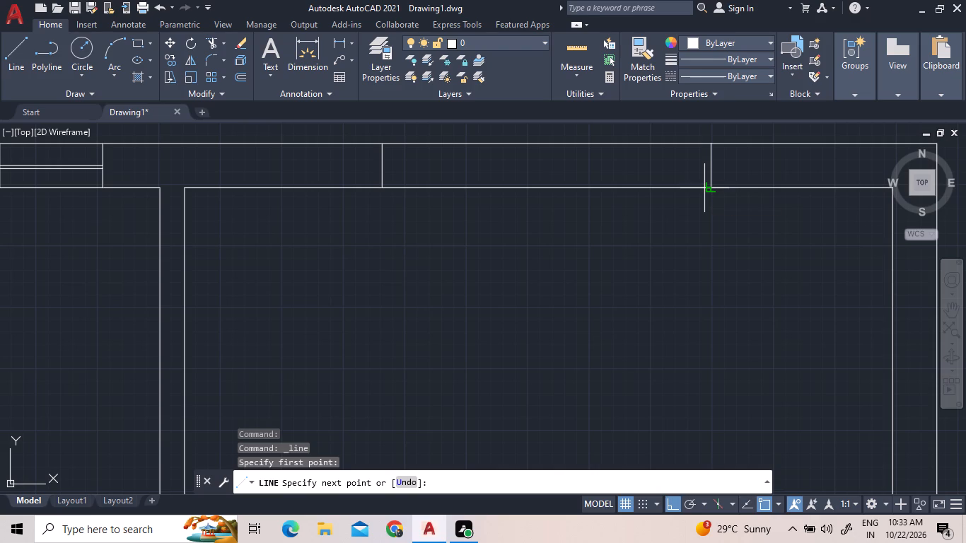
left_click(704, 188)
Draw two closely spaced horizontal glazing lines between the upper-right room's window jambs, one at mid-wall and one just below.
left_click(25, 42)
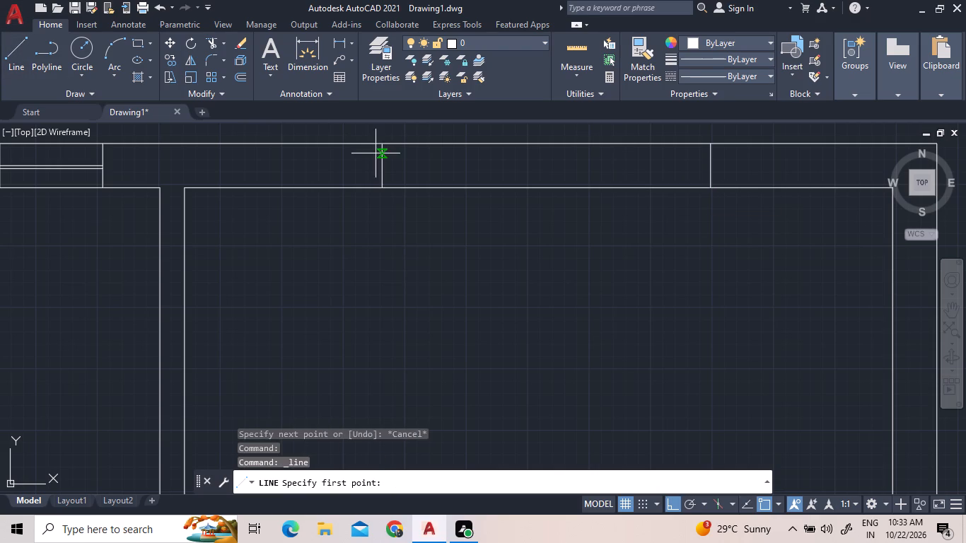
left_click(382, 163)
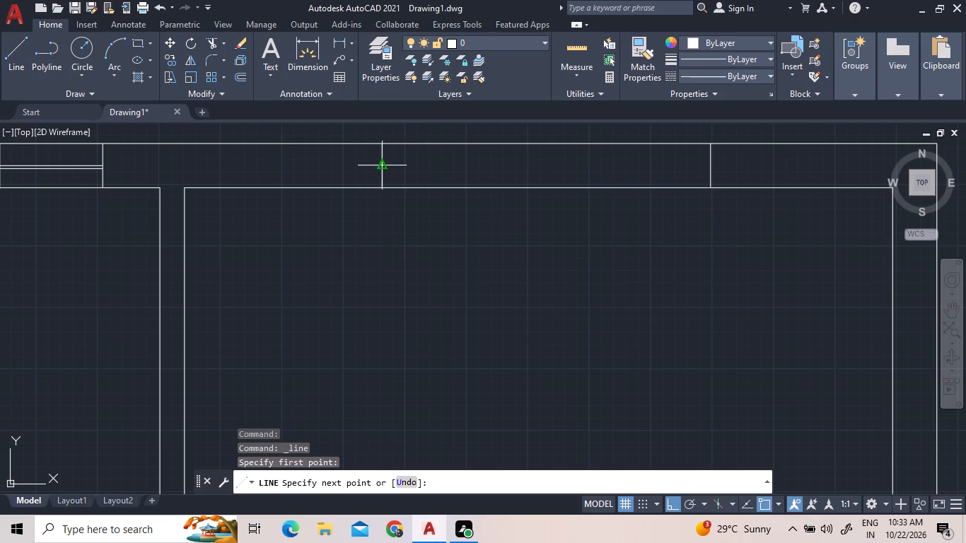
left_click(711, 161)
left_click(12, 40)
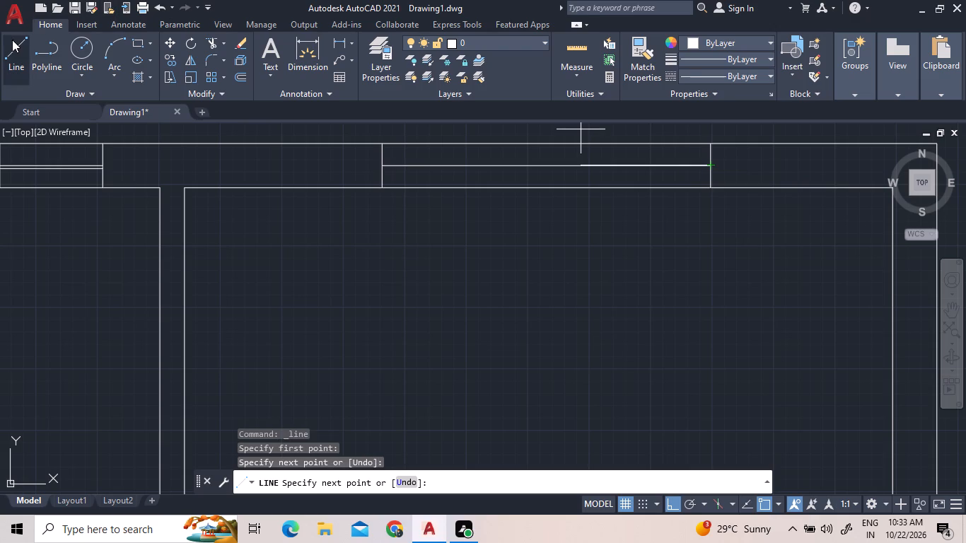
scroll(382, 170, "up", 3)
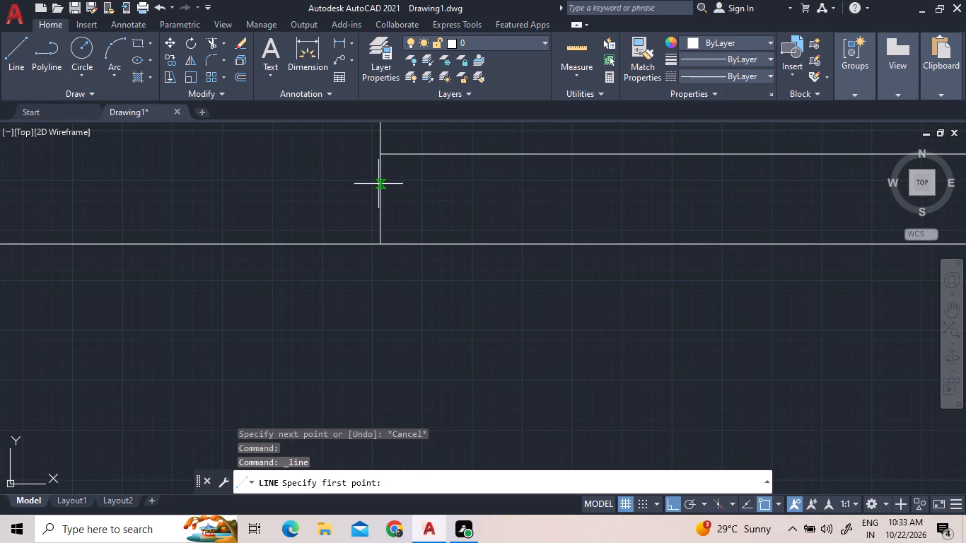
left_click(378, 185)
scroll(492, 184, "down", 3)
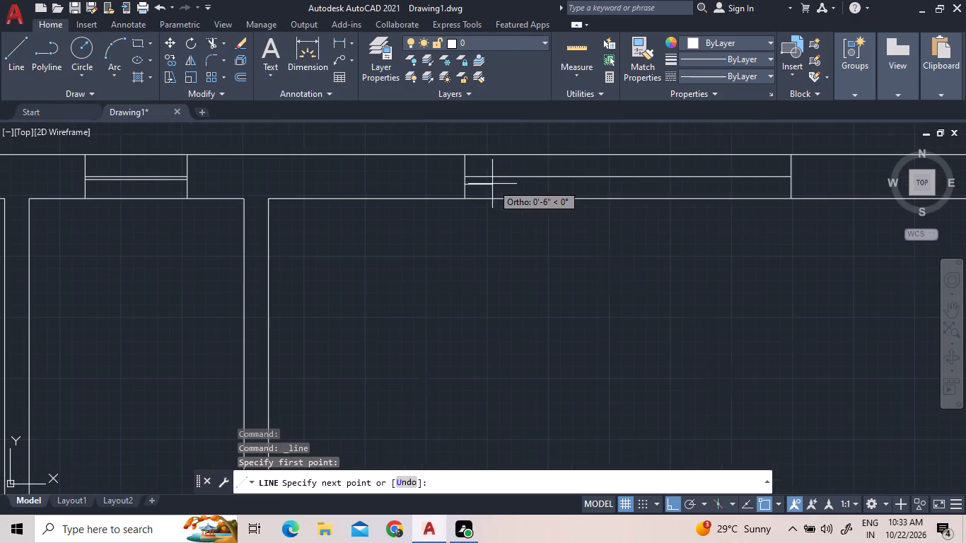
scroll(820, 189, "up", 2)
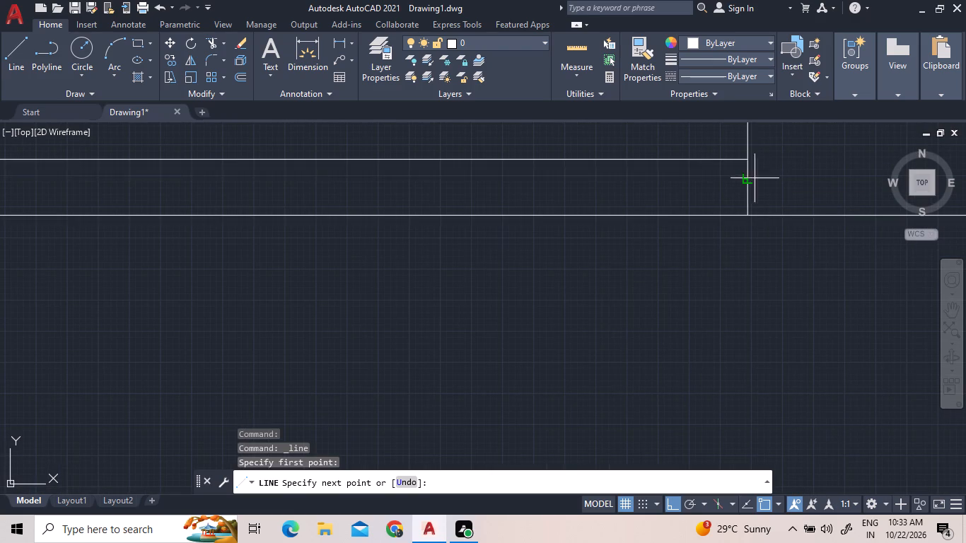
left_click(743, 179)
key("Escape")
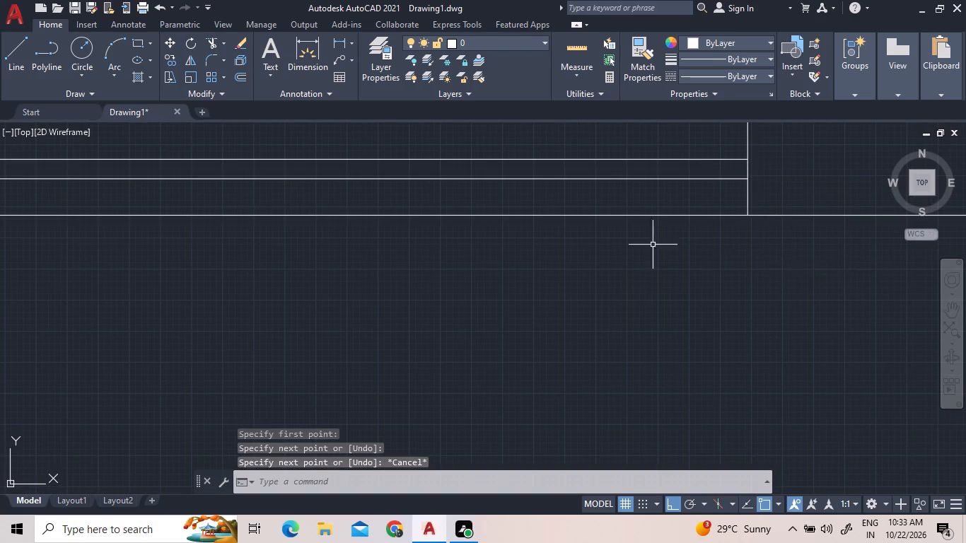
Add a multiline text label W just above the upper-left room's window, outside the top wall.
scroll(634, 261, "down", 4)
middle_click_drag(655, 183, 523, 221)
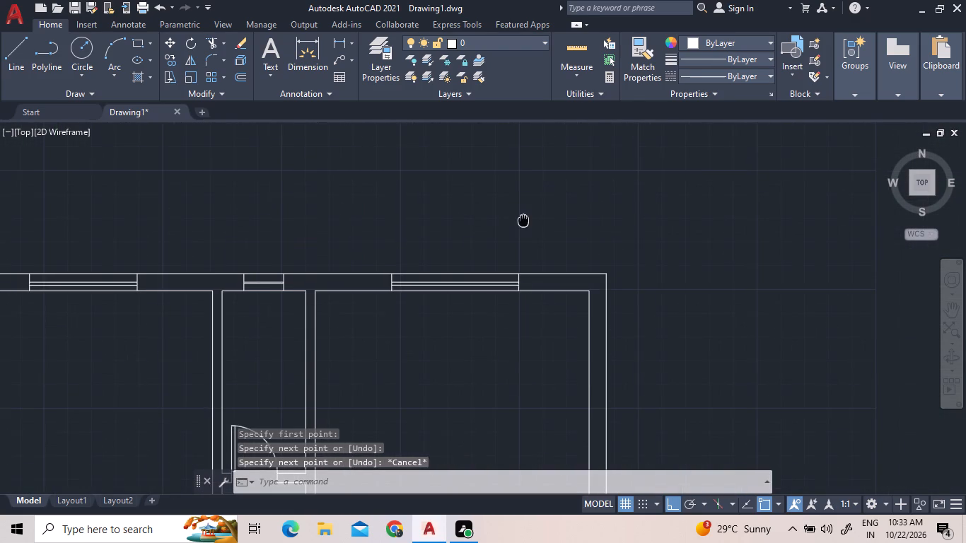
middle_click_drag(523, 221, 523, 221)
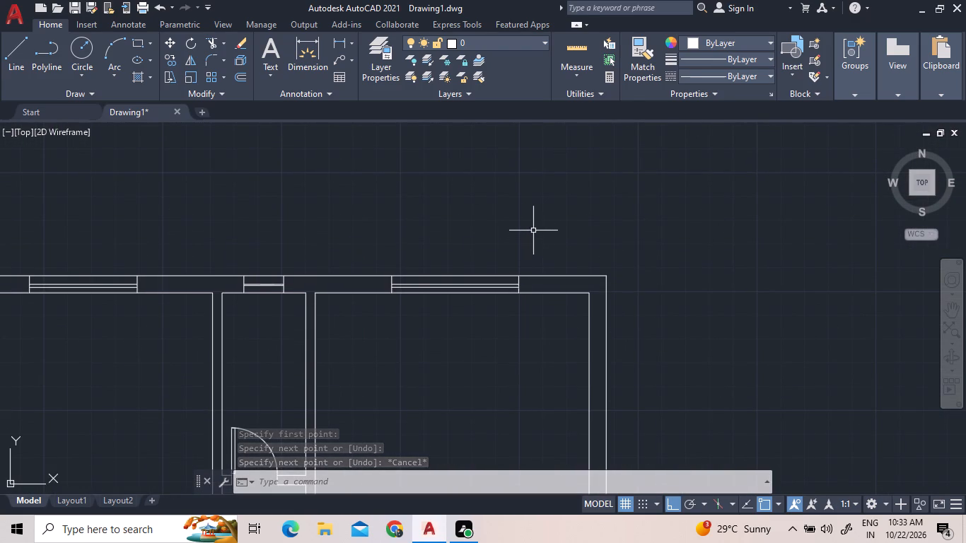
scroll(633, 229, "down", 1)
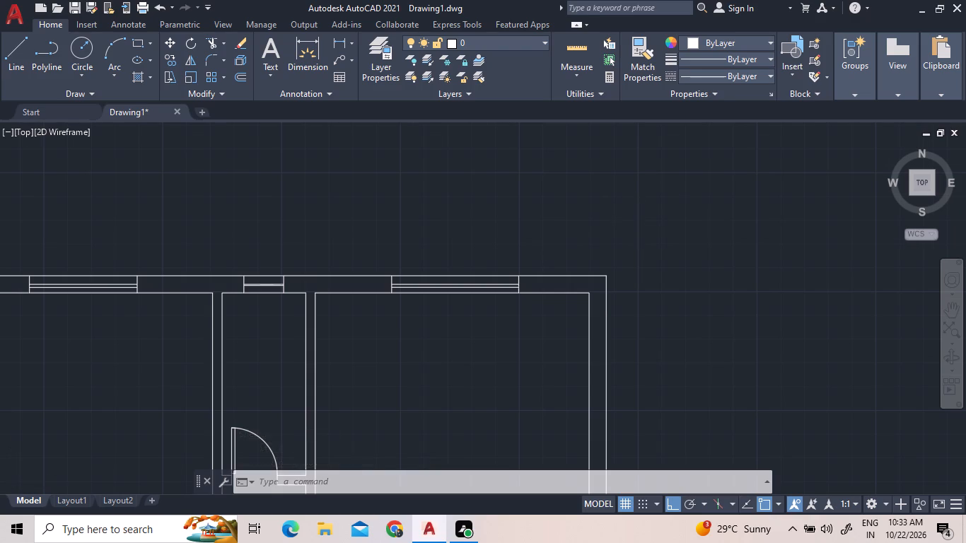
scroll(519, 198, "up", 1)
middle_click_drag(519, 198, 640, 174)
left_click(269, 49)
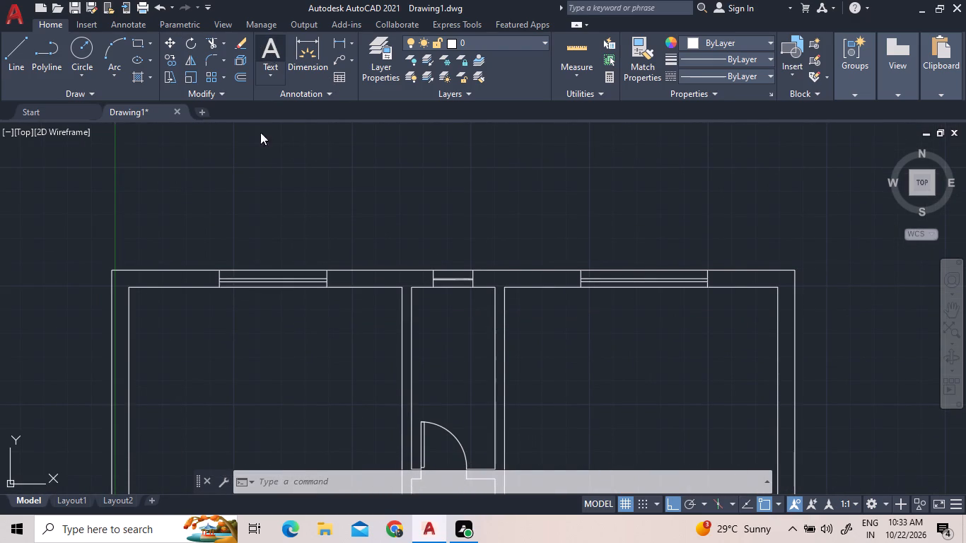
left_click(232, 226)
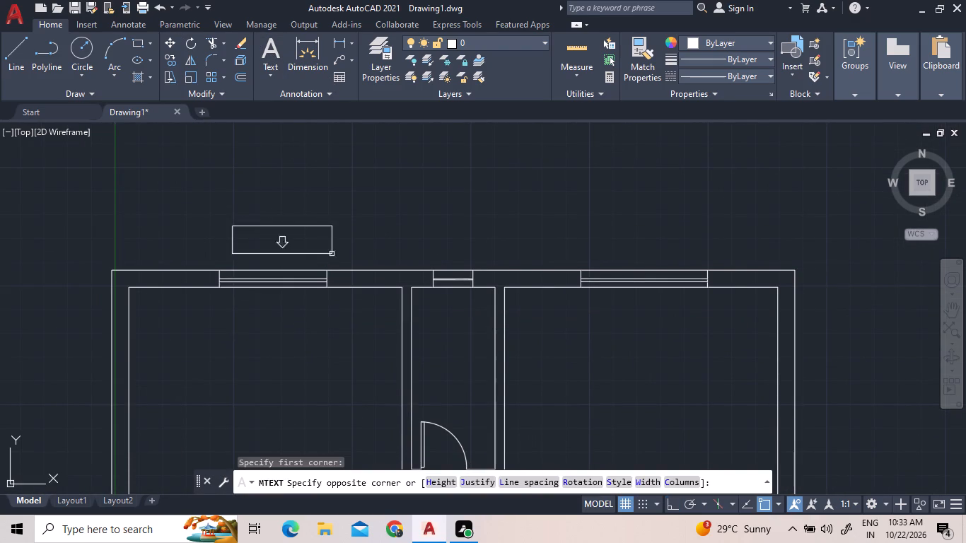
left_click(309, 259)
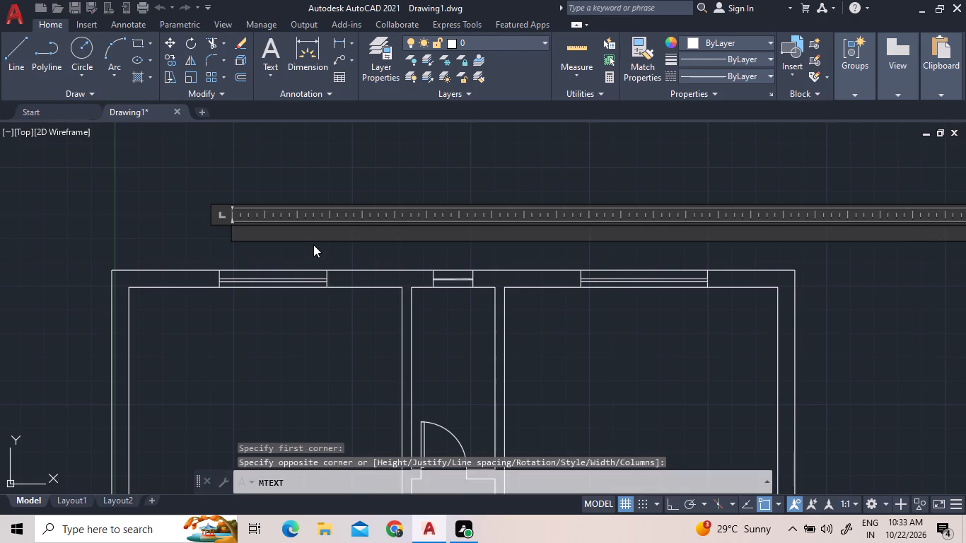
key("w")
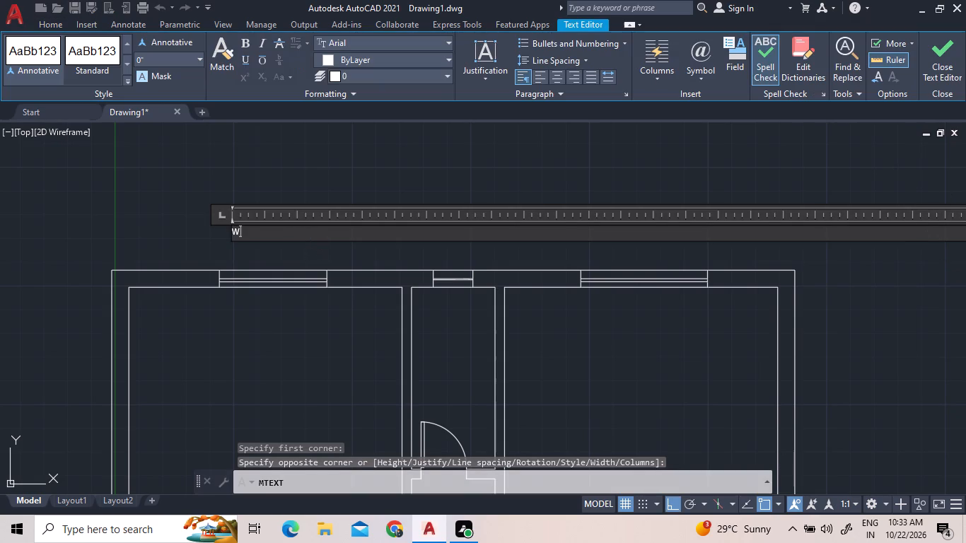
key("BackSpace")
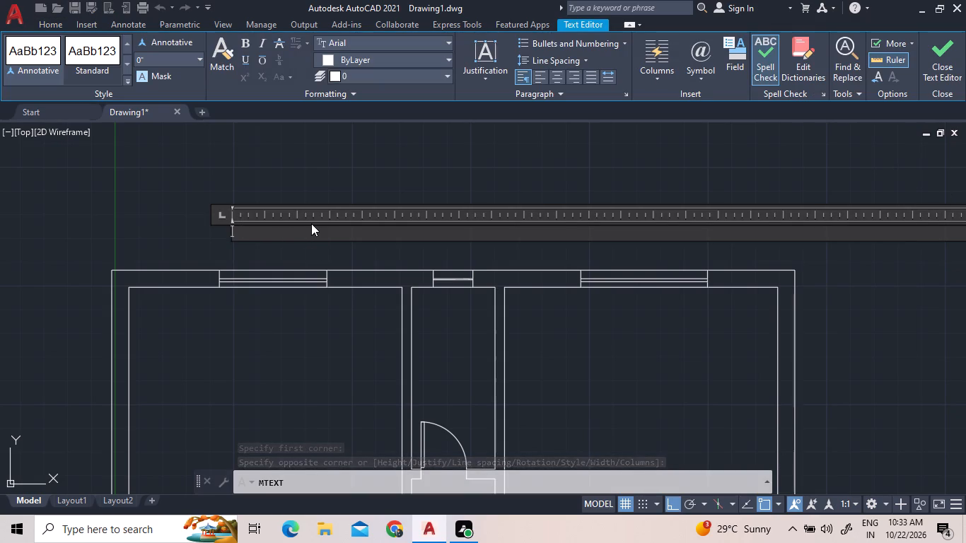
key("w")
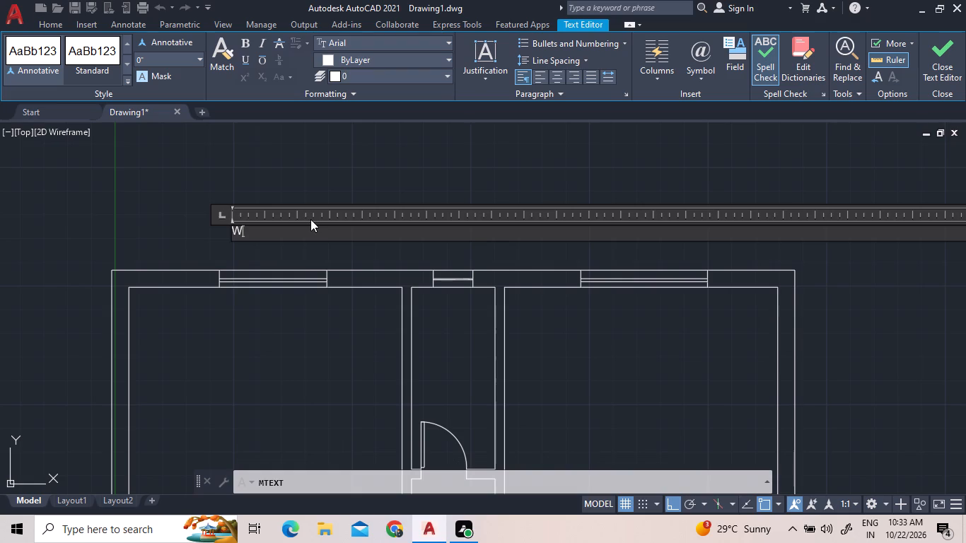
left_click(301, 255)
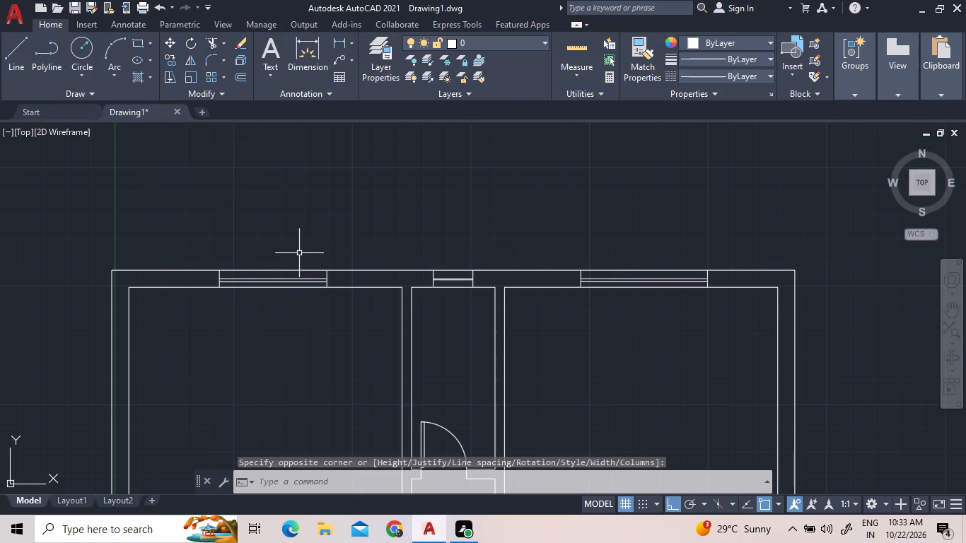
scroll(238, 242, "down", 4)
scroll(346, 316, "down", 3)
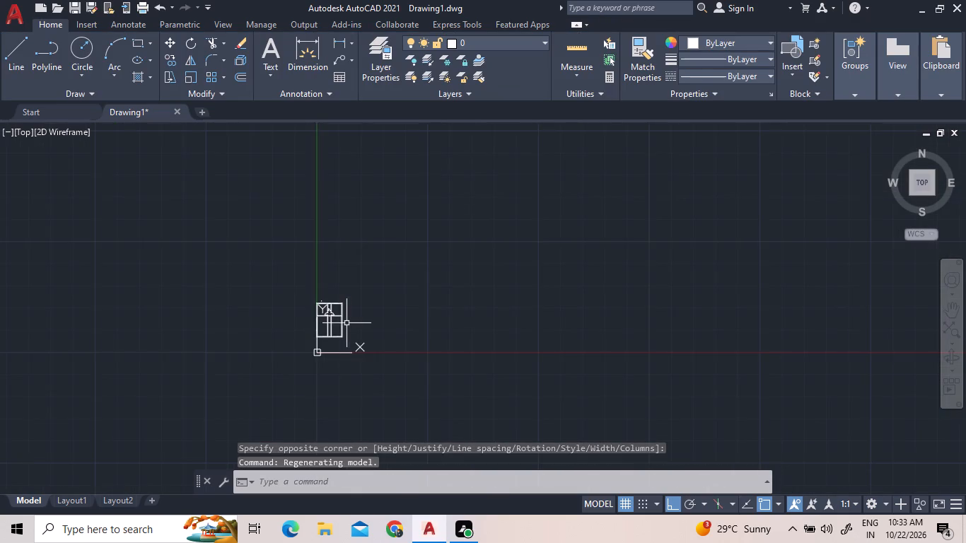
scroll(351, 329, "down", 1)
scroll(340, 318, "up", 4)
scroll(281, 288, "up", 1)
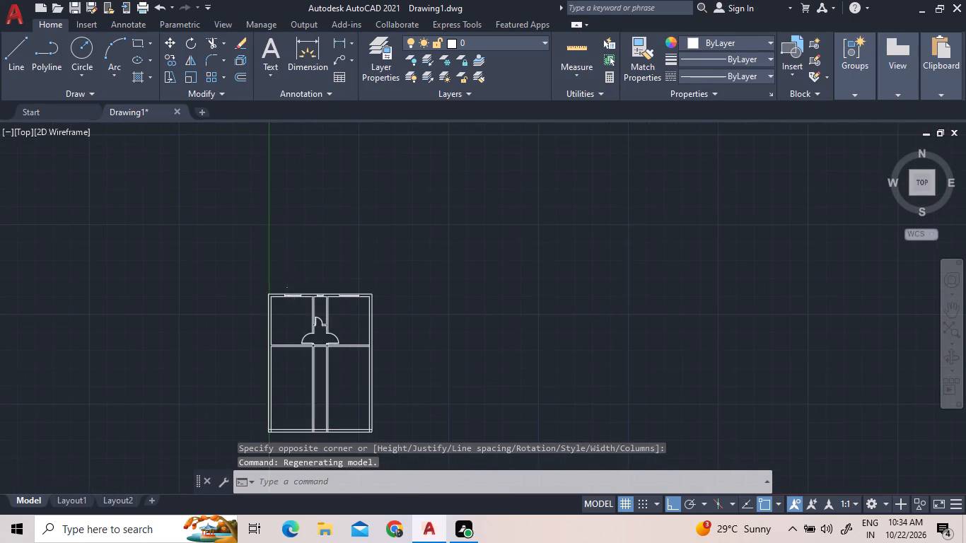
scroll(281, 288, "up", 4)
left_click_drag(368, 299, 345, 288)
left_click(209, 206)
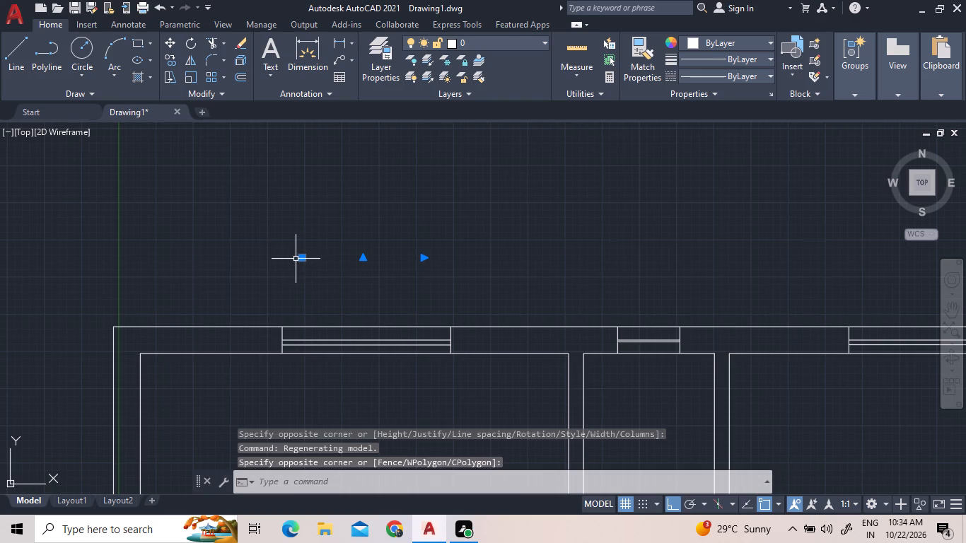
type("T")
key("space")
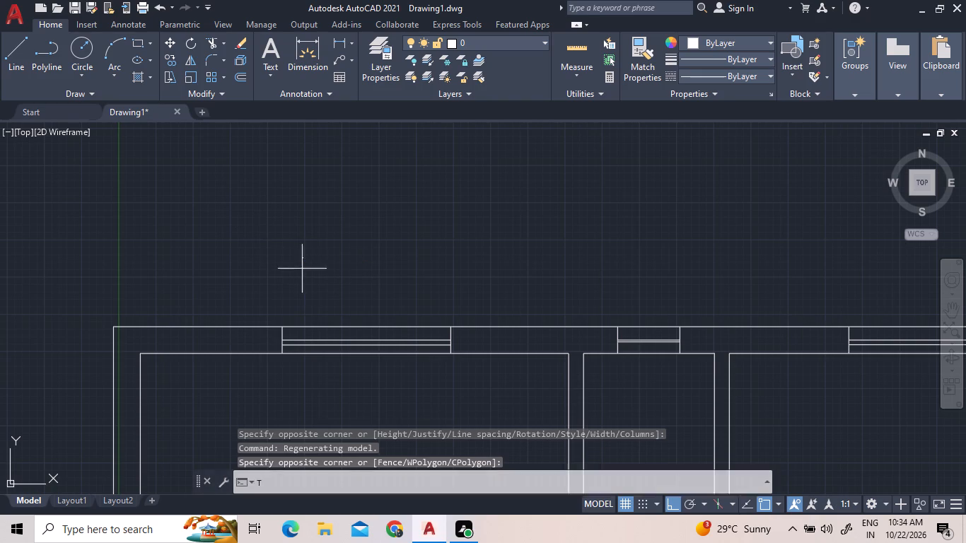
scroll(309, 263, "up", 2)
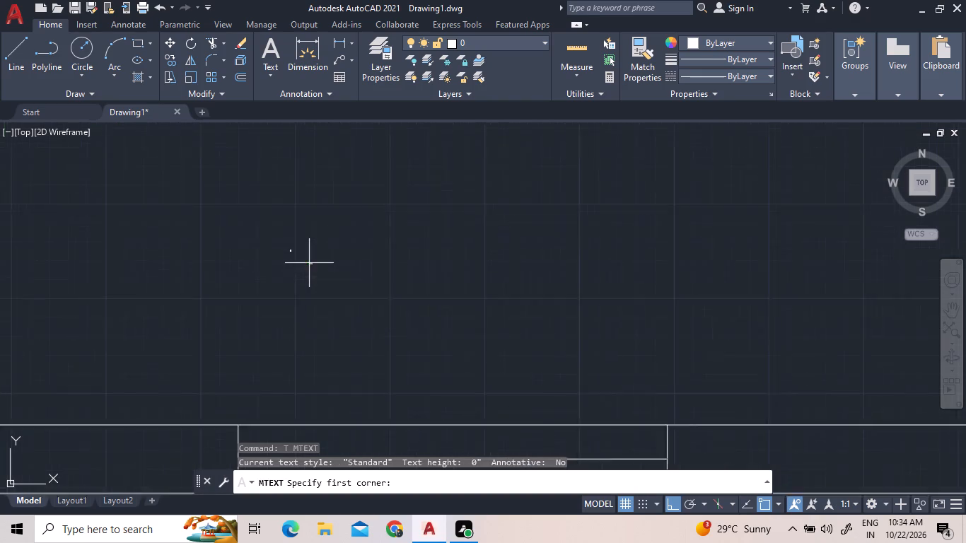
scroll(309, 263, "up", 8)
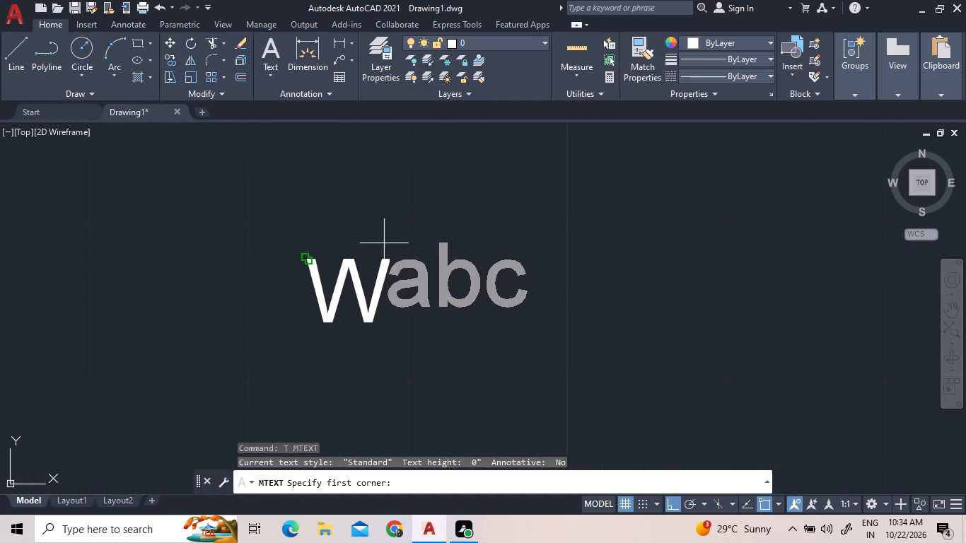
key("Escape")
Set the text height of the W label above the upper-left room's window to 1'.
triple_click(345, 262)
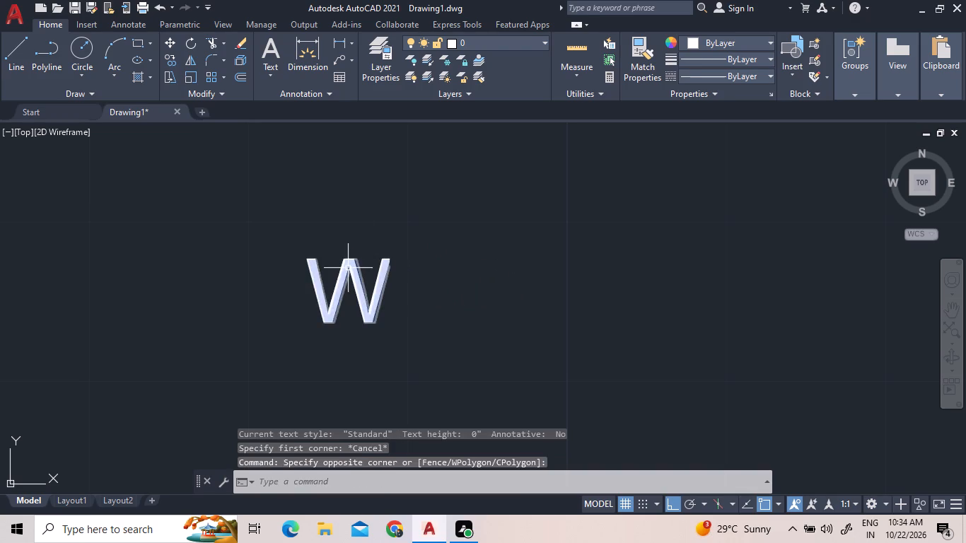
double_click(348, 268)
left_click(348, 268)
left_click(349, 267)
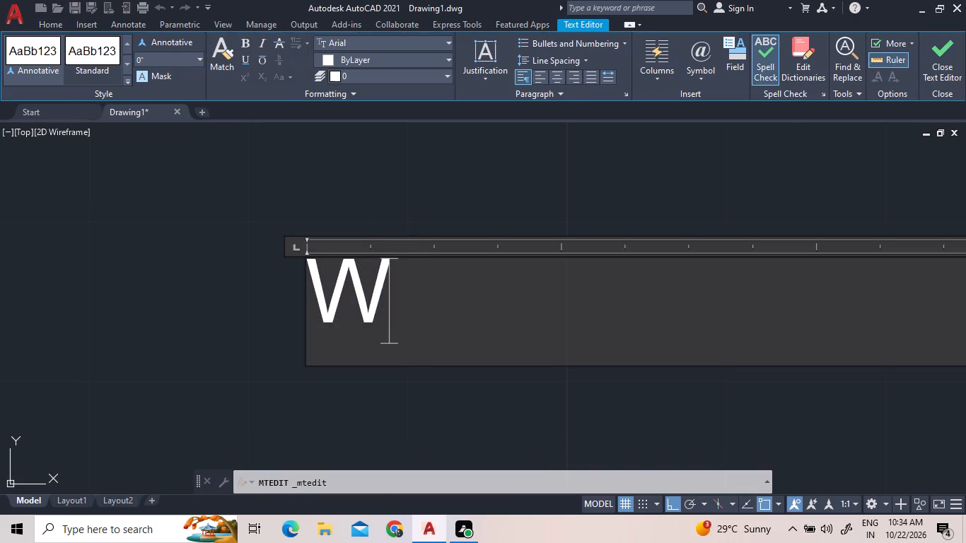
left_click(349, 266)
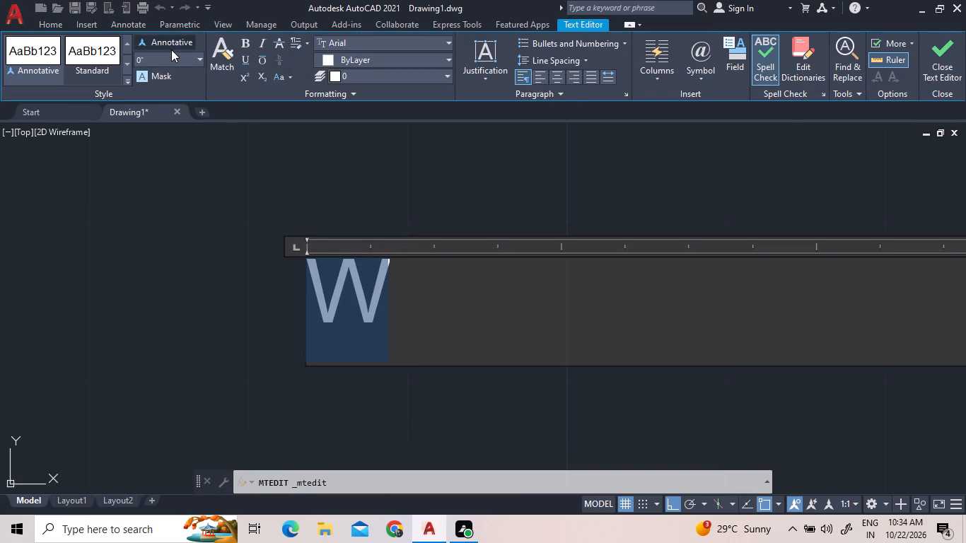
left_click(170, 62)
key("1")
key("apostrophe")
key("Return")
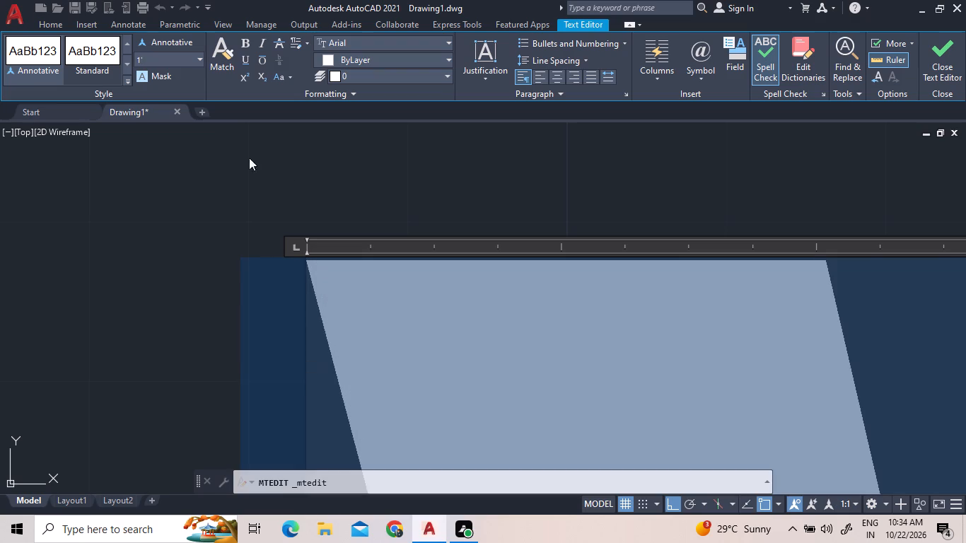
left_click(315, 180)
With ortho off, move the W label so it sits centred just above the upper-left room's window.
scroll(313, 184, "down", 15)
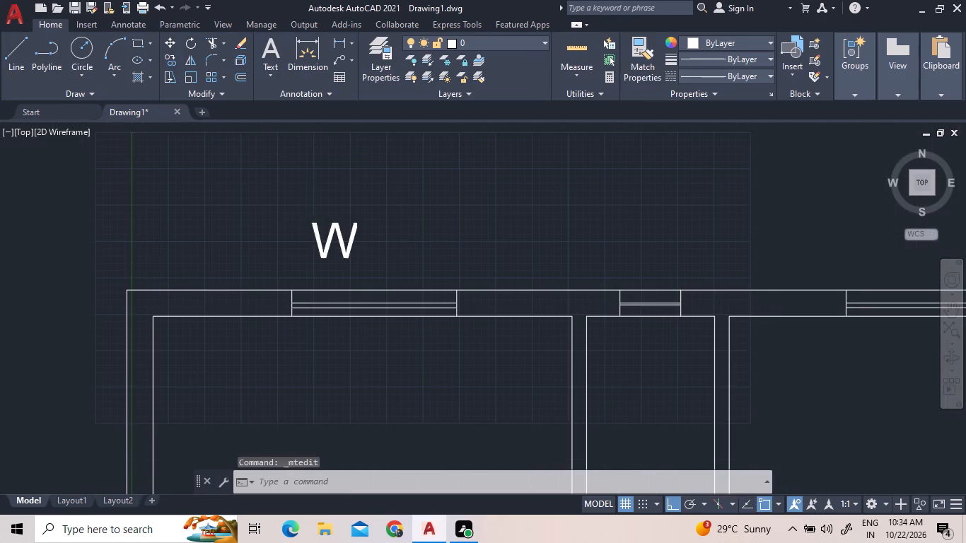
left_click(334, 232)
right_click(333, 228)
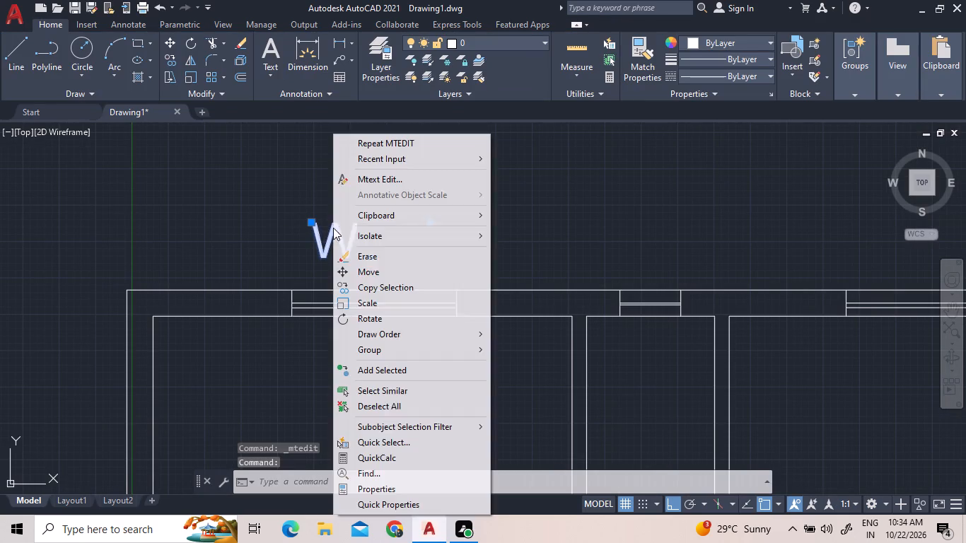
double_click(383, 270)
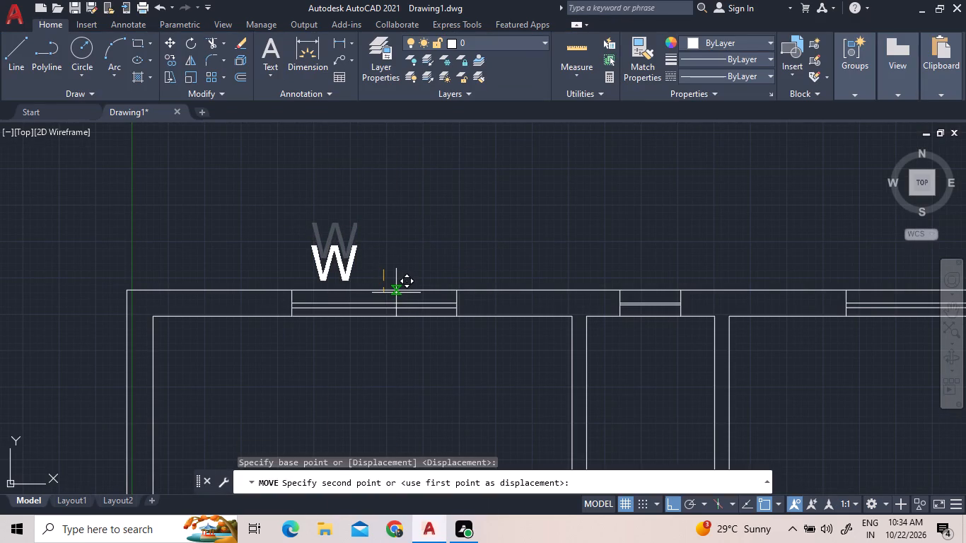
key("F8")
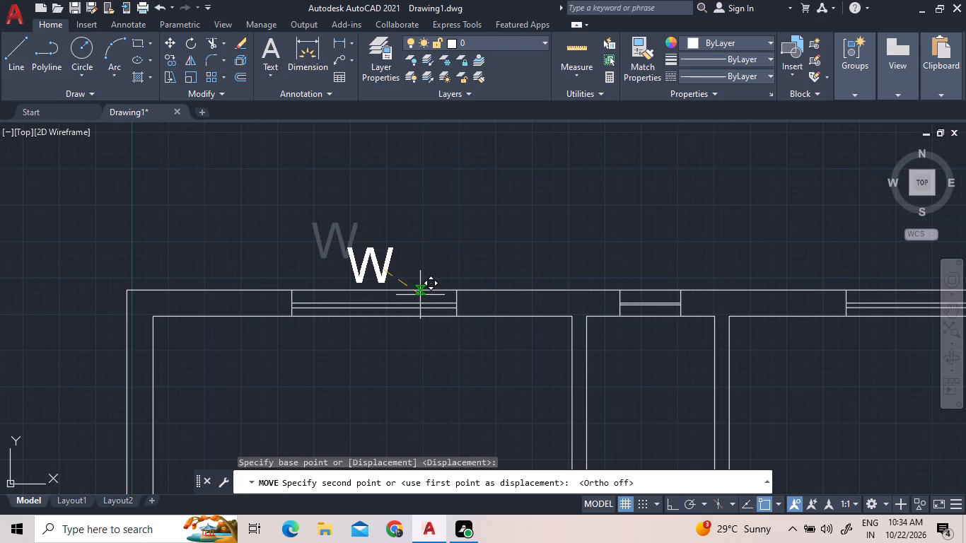
left_click(421, 295)
Copy the W label from the upper-left room's window to above the upper-right room's window and above the small middle window.
scroll(402, 193, "down", 2)
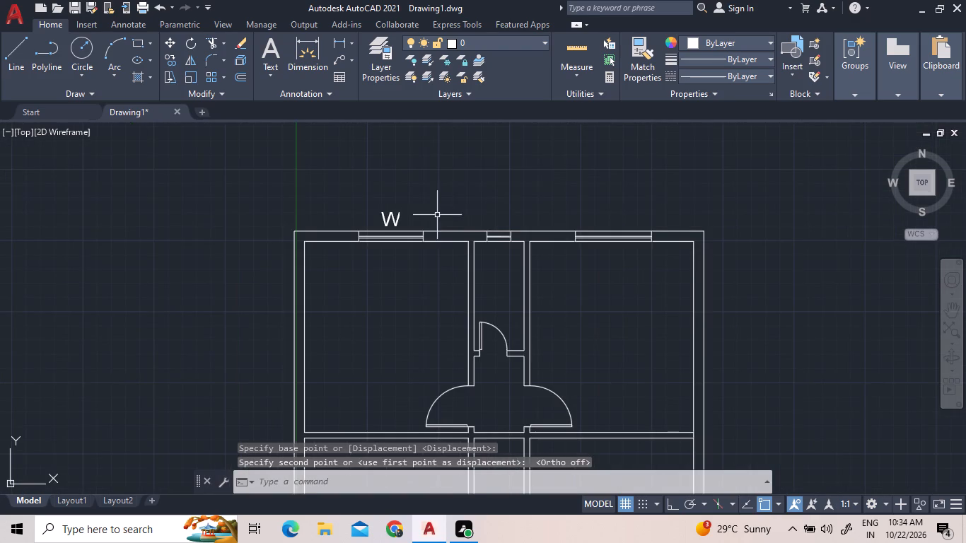
middle_click_drag(479, 192, 315, 218)
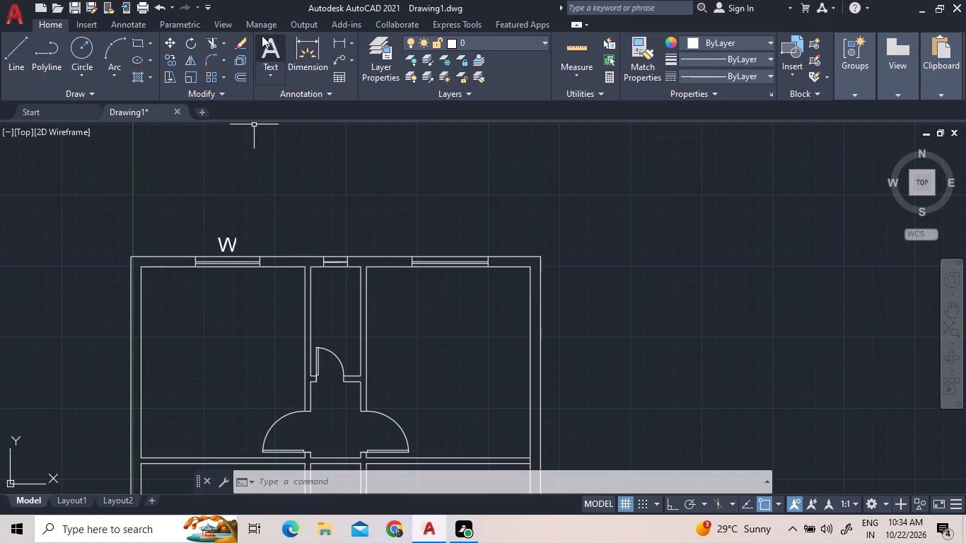
left_click(224, 243)
right_click(224, 243)
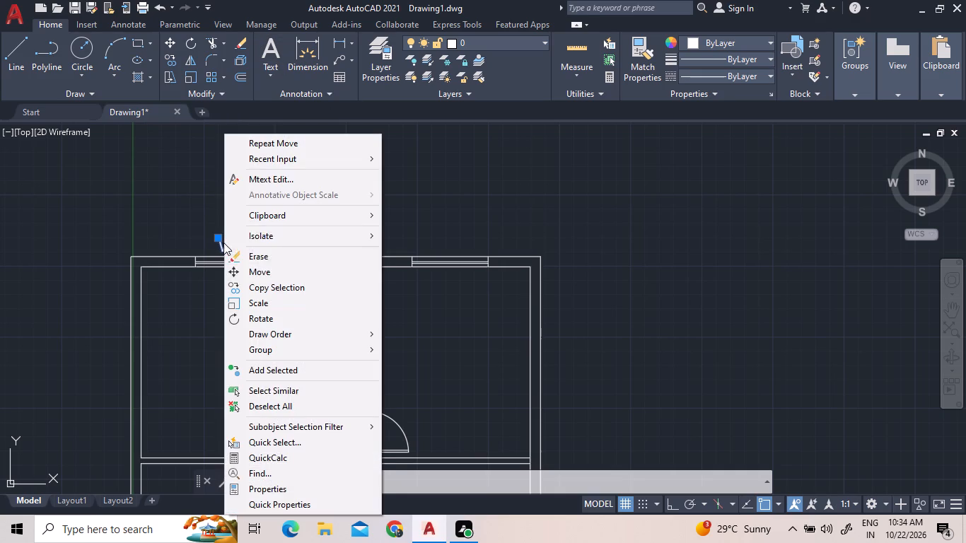
left_click(273, 286)
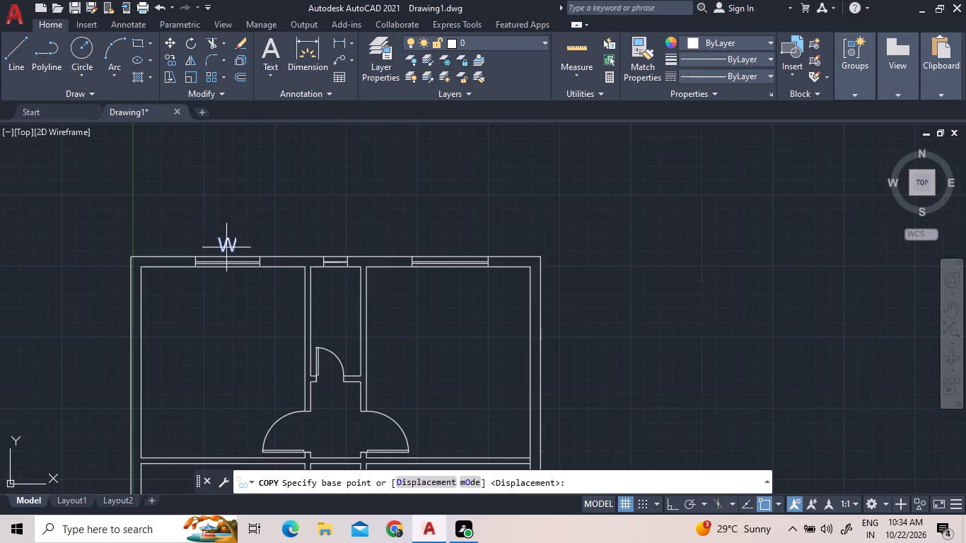
left_click(226, 247)
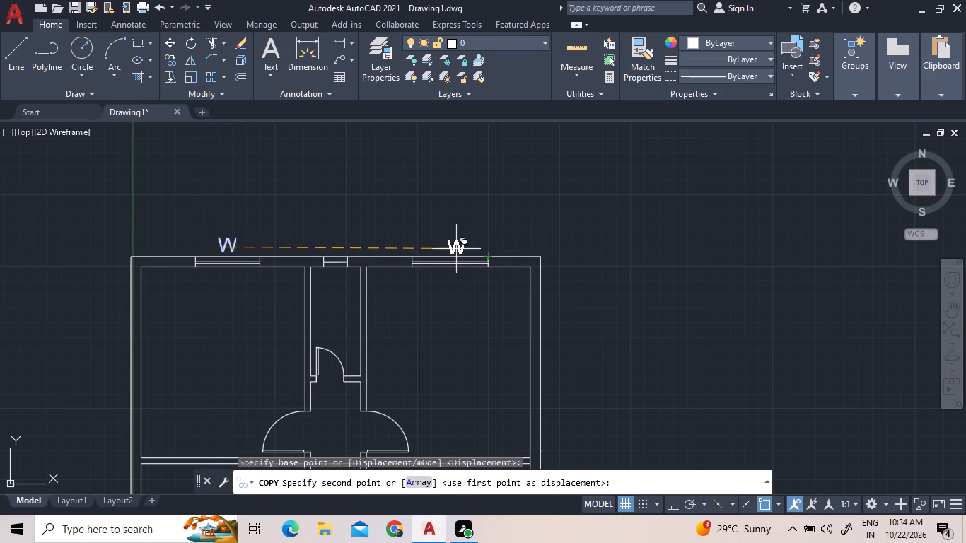
left_click(456, 249)
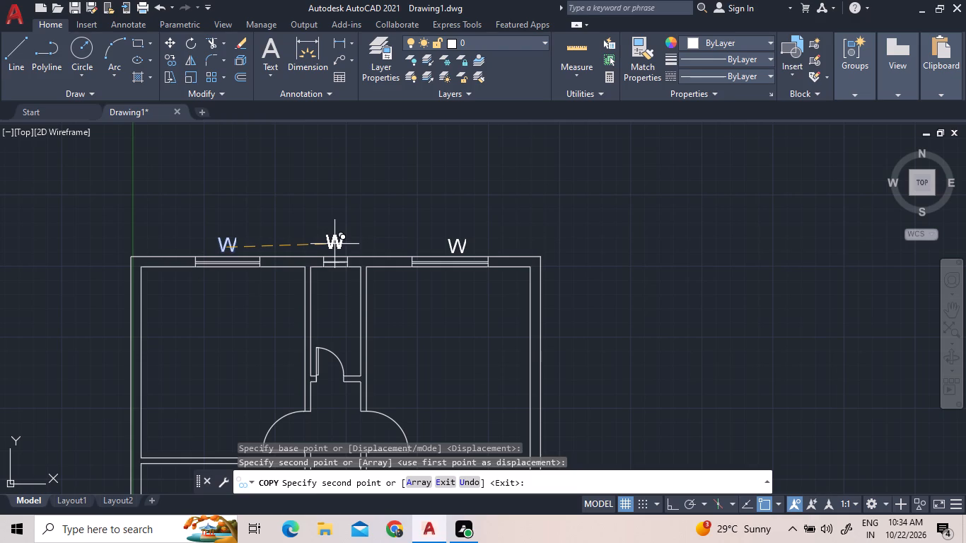
left_click(334, 244)
key("Escape")
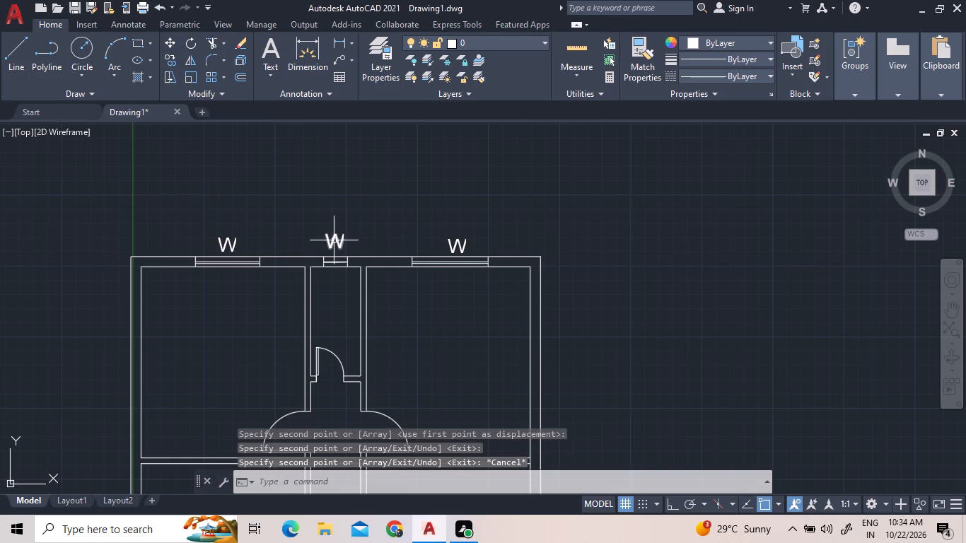
Change the label above the small middle window to V.
triple_click(334, 240)
left_click(333, 240)
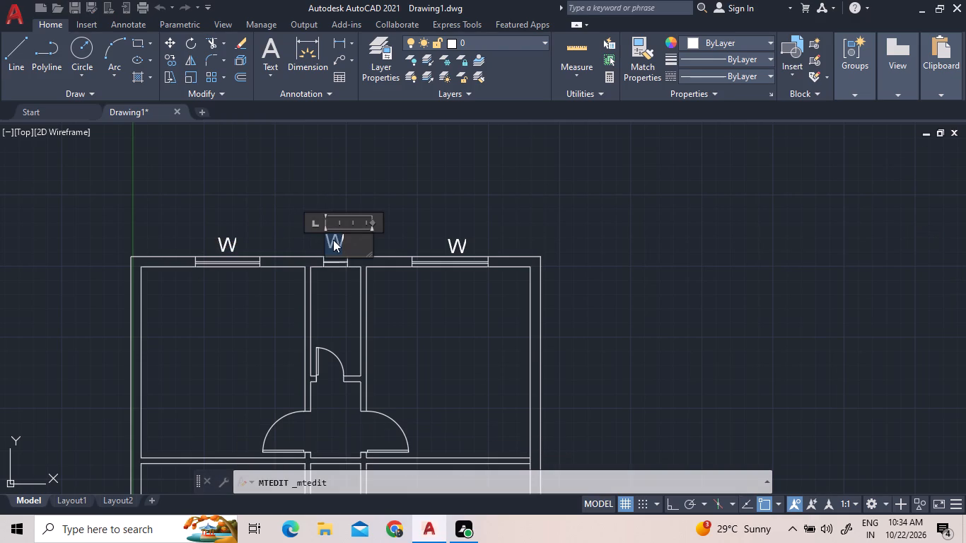
key("v")
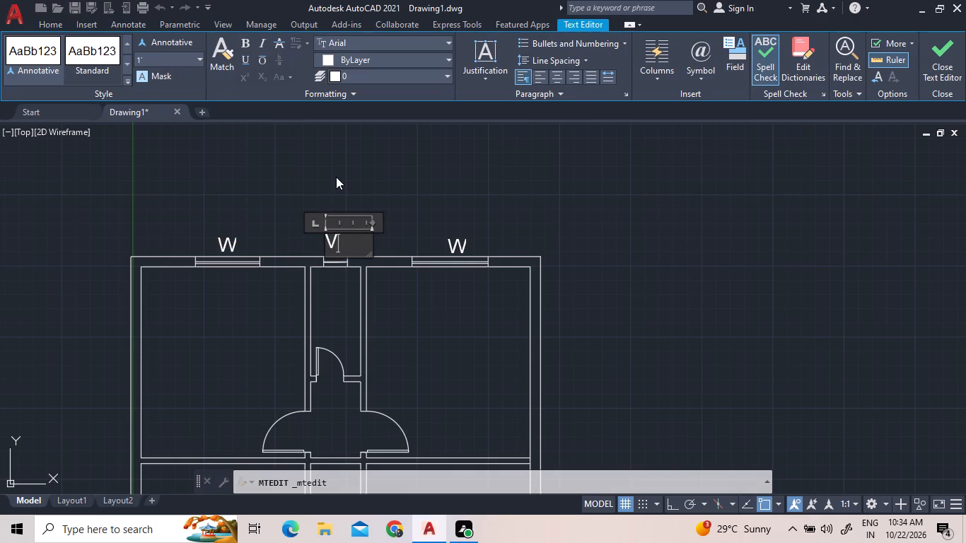
left_click(336, 177)
With ortho on, draw a horizontal jamb line across the left outer wall, near mid-height of the upper-left room.
scroll(351, 213, "down", 1)
middle_click_drag(352, 214, 352, 221)
middle_click_drag(396, 291, 380, 187)
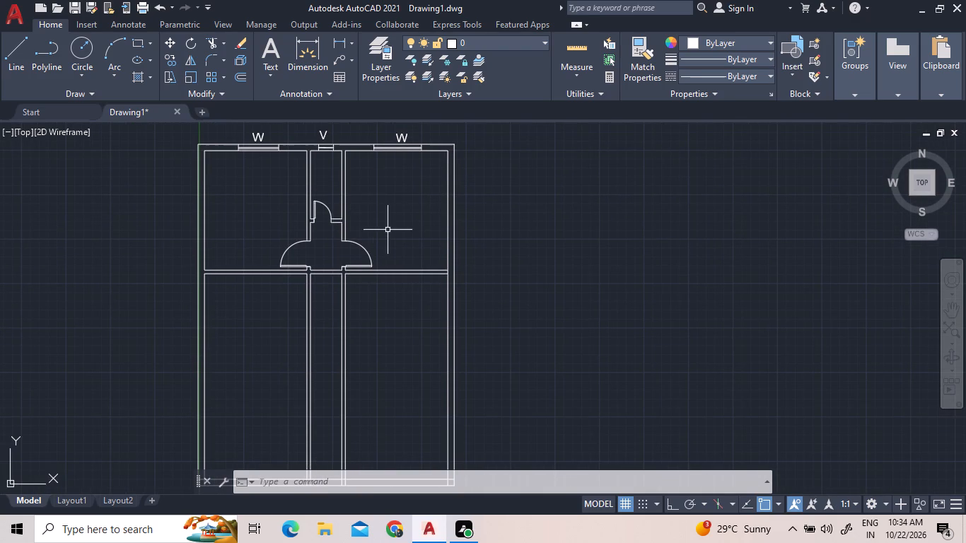
middle_click_drag(409, 234, 388, 271)
scroll(176, 251, "up", 3)
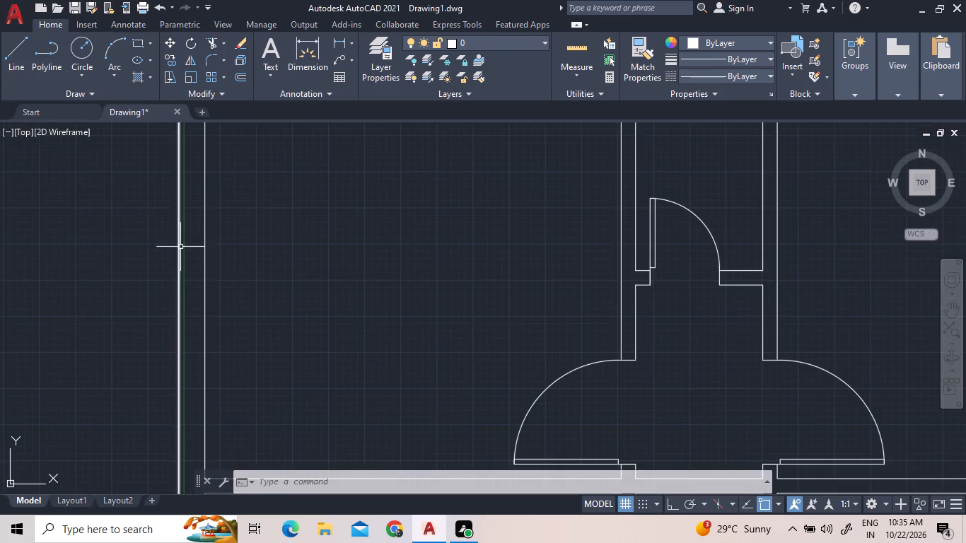
scroll(190, 239, "down", 1)
scroll(243, 267, "down", 1)
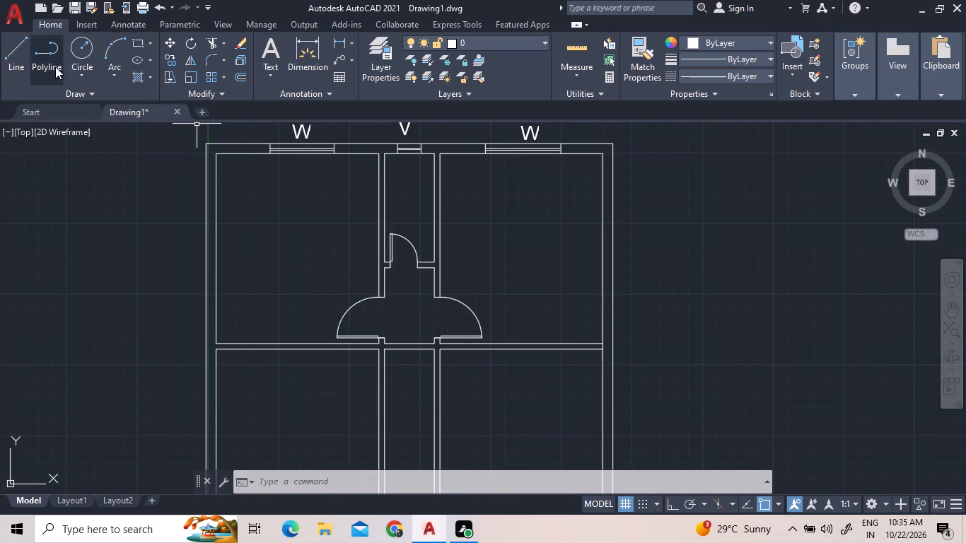
left_click(22, 59)
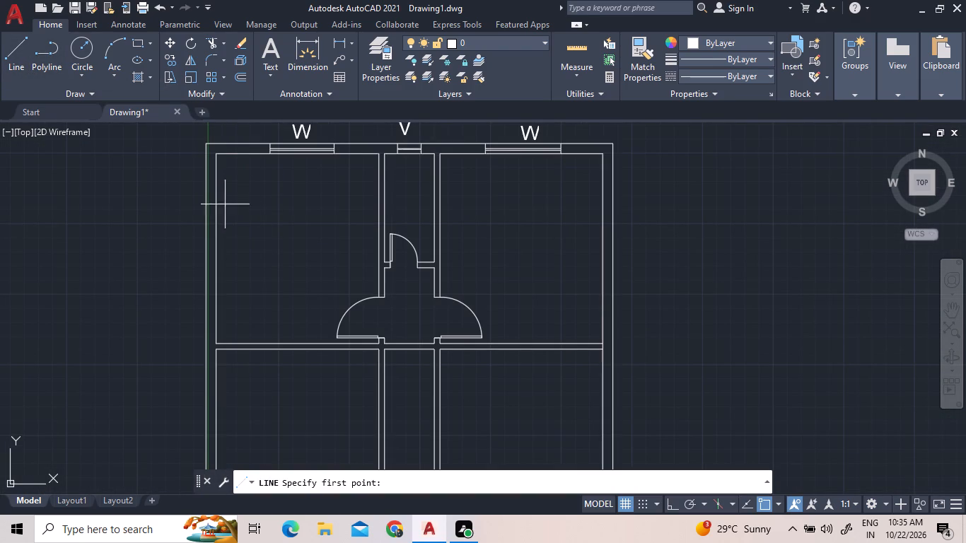
left_click(214, 224)
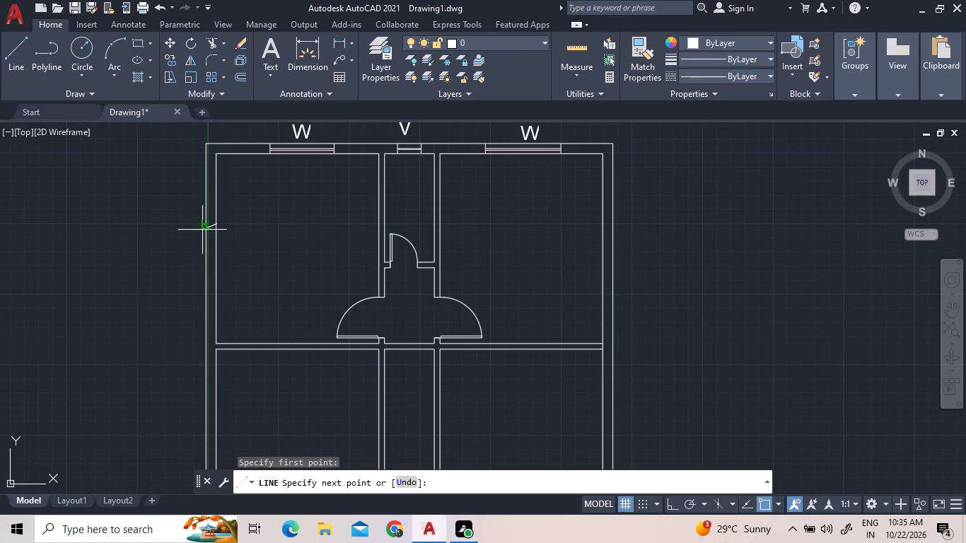
key("F8")
scroll(206, 228, "up", 4)
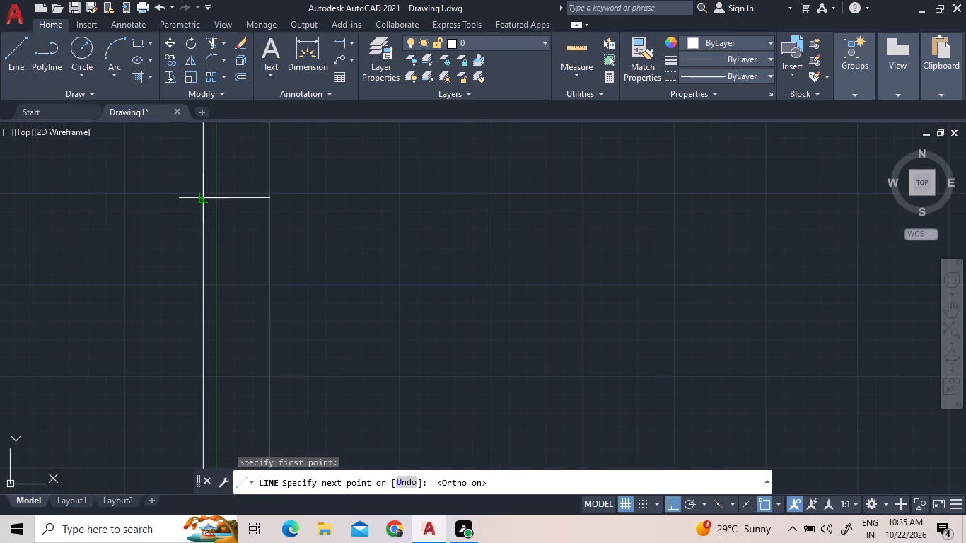
left_click(201, 198)
Draw a second horizontal jamb line across the left outer wall, lower down within the upper-left room.
left_click(25, 61)
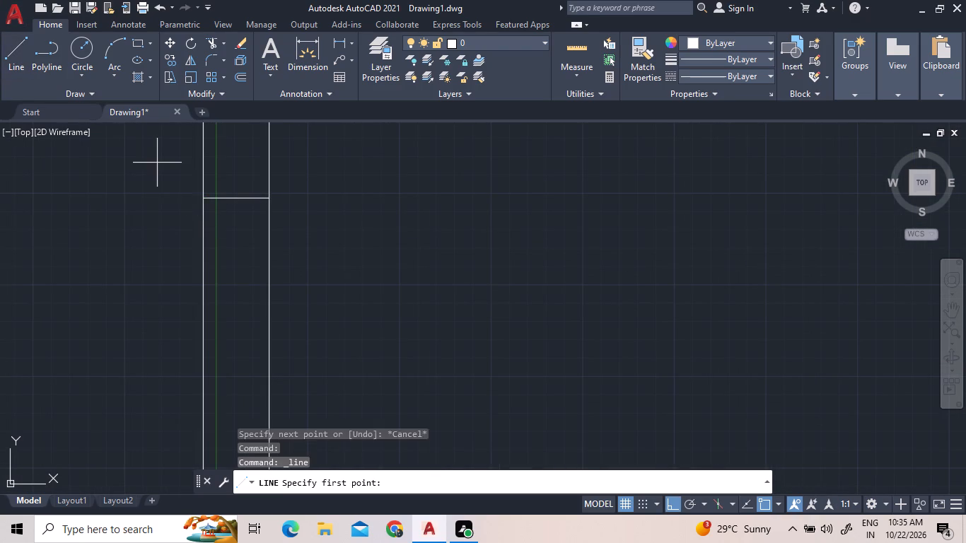
scroll(120, 126, "down", 4)
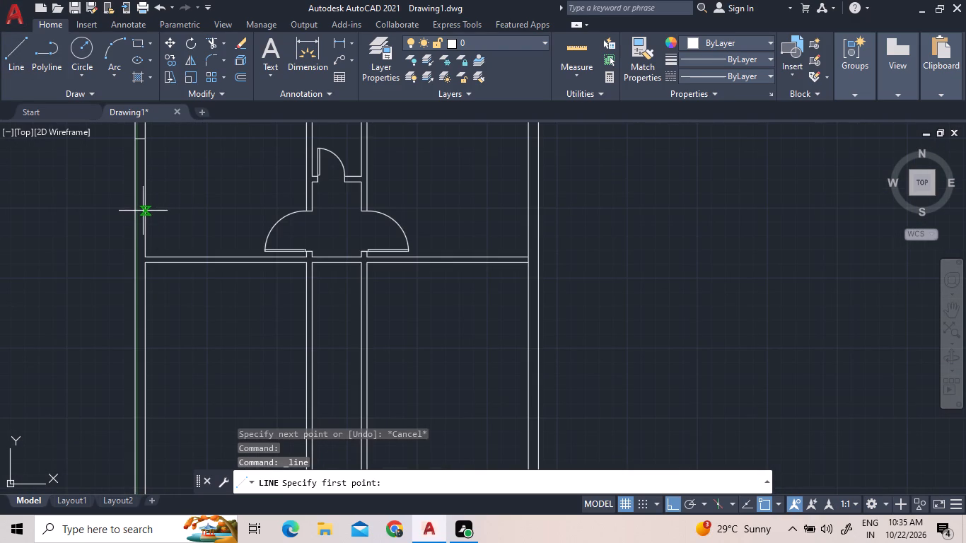
scroll(143, 211, "up", 3)
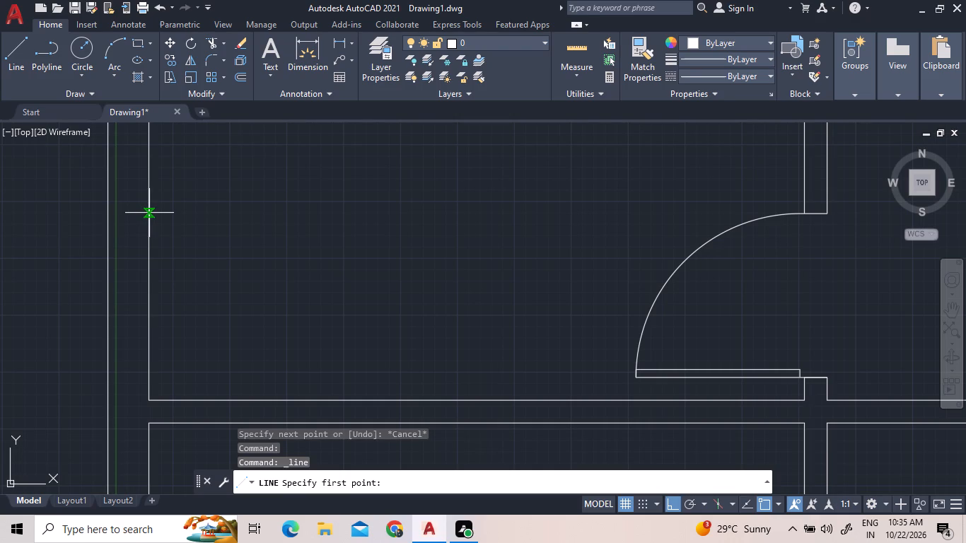
left_click(148, 214)
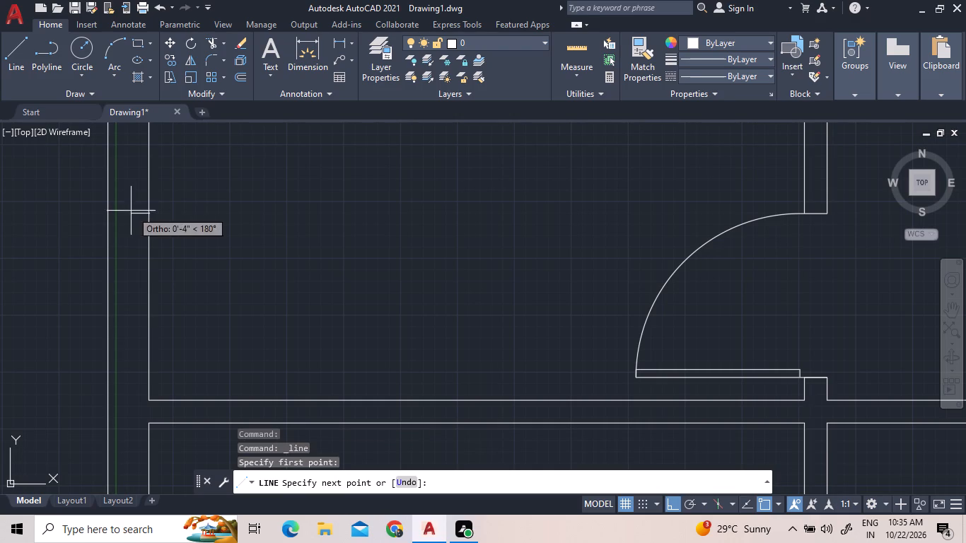
left_click(103, 216)
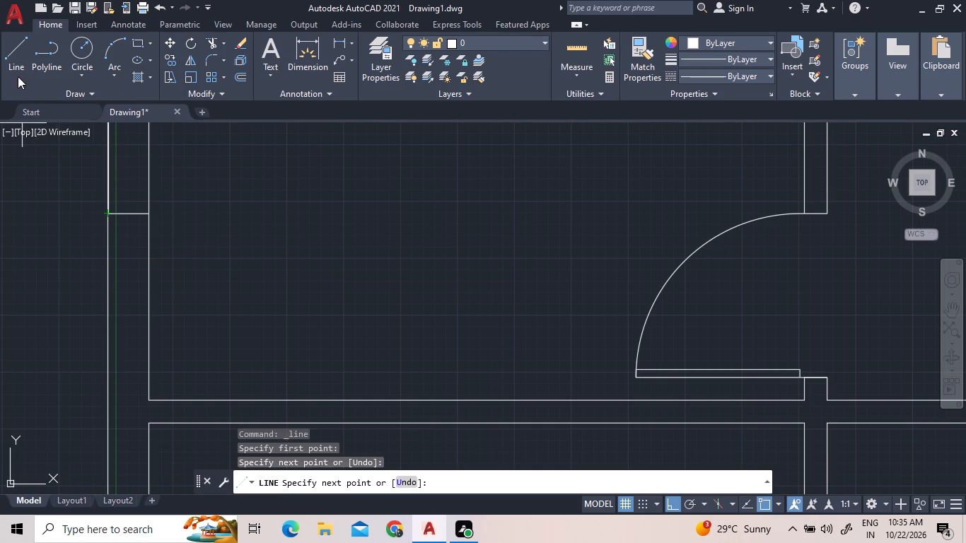
Draw a vertical glazing line at mid-wall between the midpoints of the two left-wall window jambs.
left_click(18, 76)
scroll(122, 238, "down", 3)
scroll(116, 185, "up", 4)
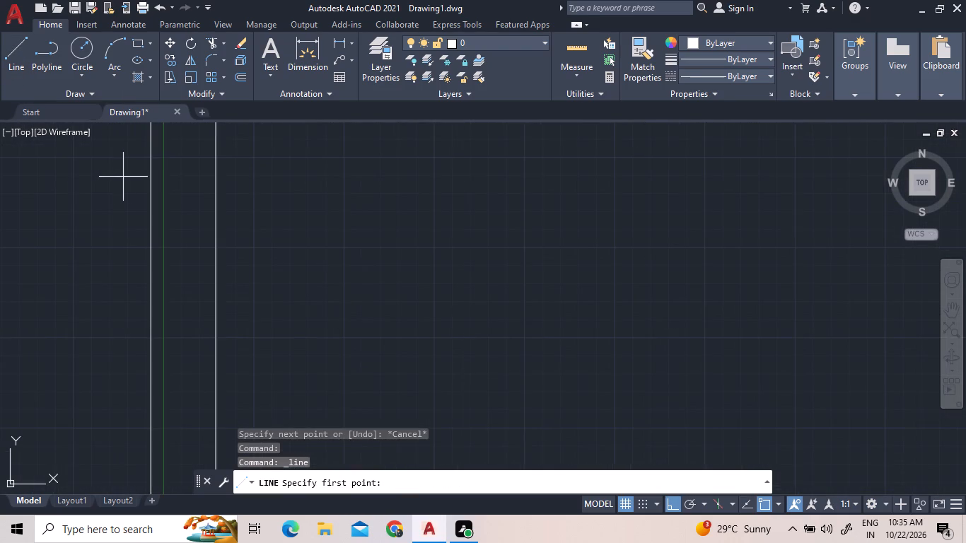
scroll(132, 205, "down", 2)
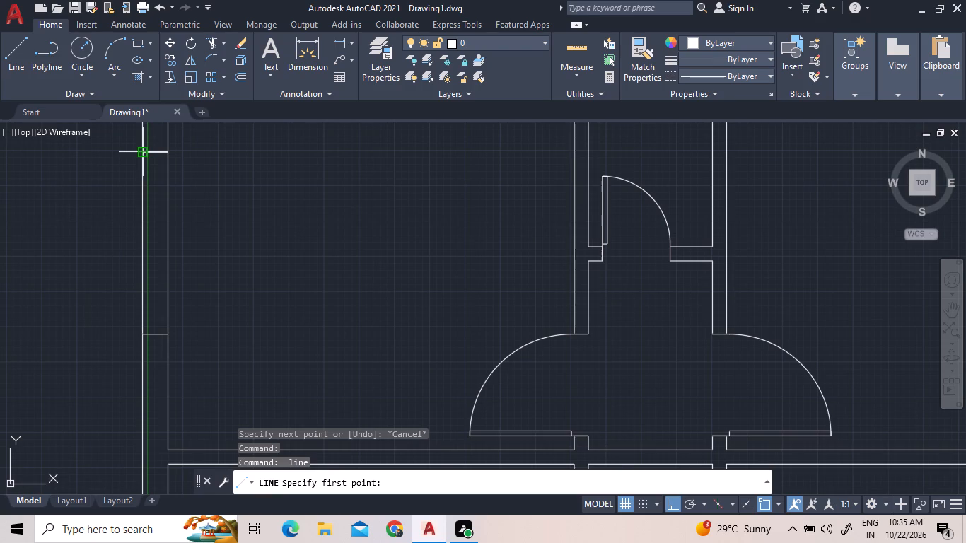
left_click(153, 154)
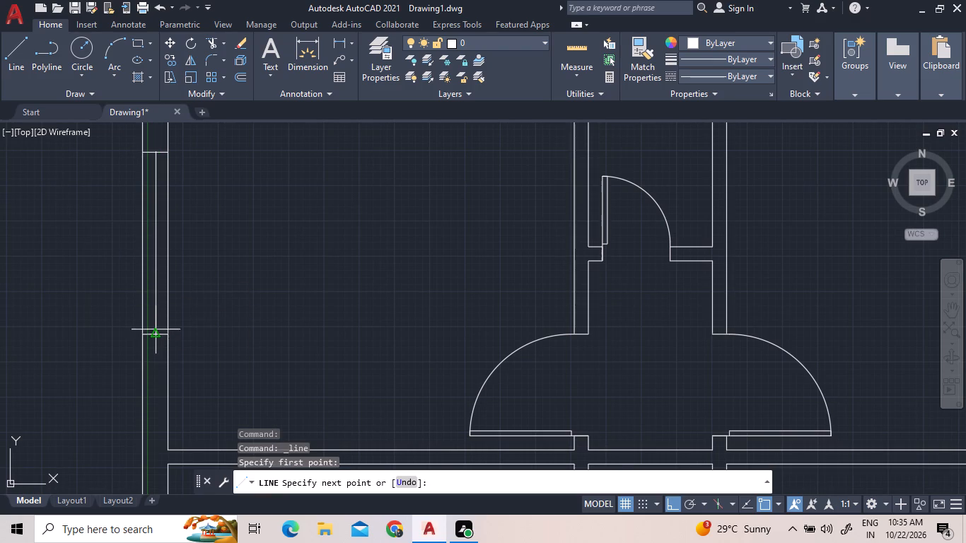
left_click(155, 333)
Draw a second vertical glazing line between the left-wall window jambs, just to the room side of the mid-wall line.
left_click(8, 71)
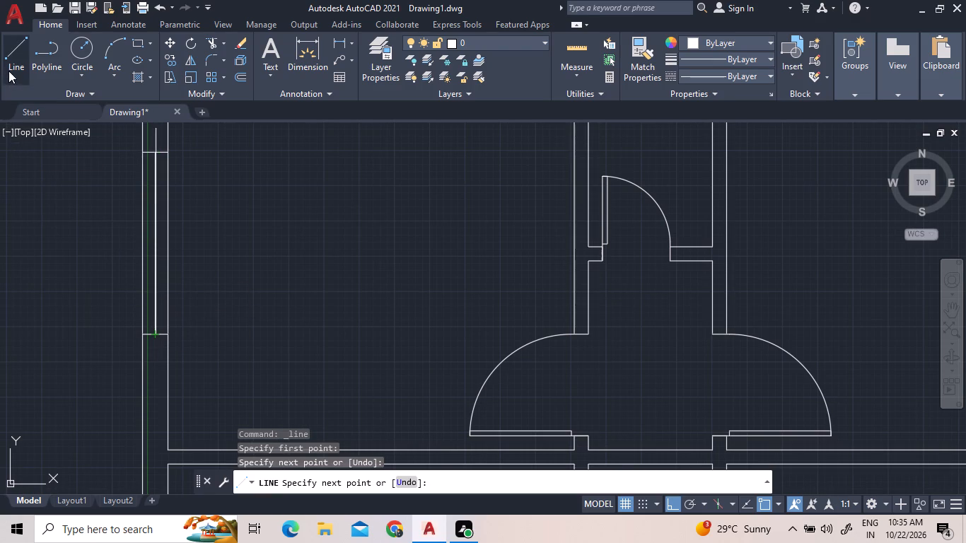
scroll(162, 170, "up", 3)
scroll(154, 164, "down", 2)
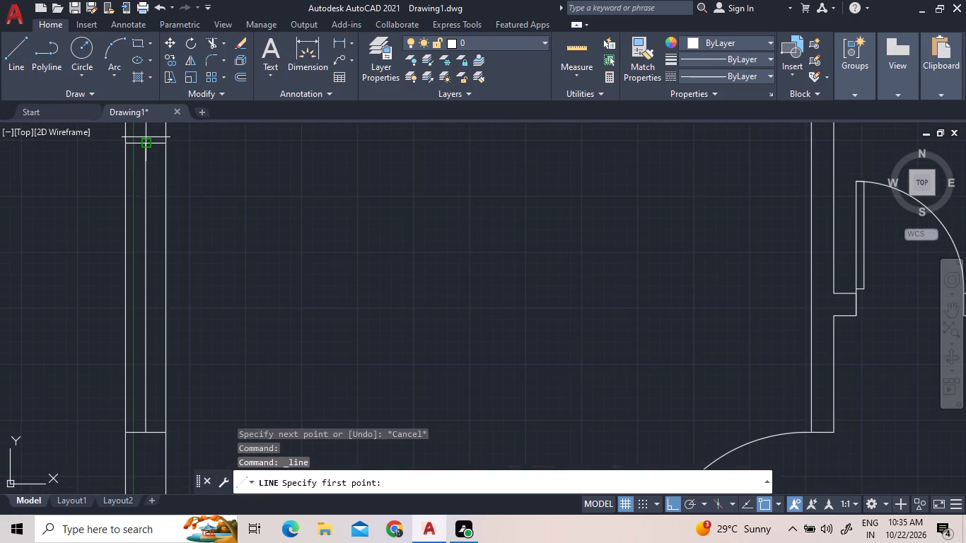
scroll(146, 136, "up", 3)
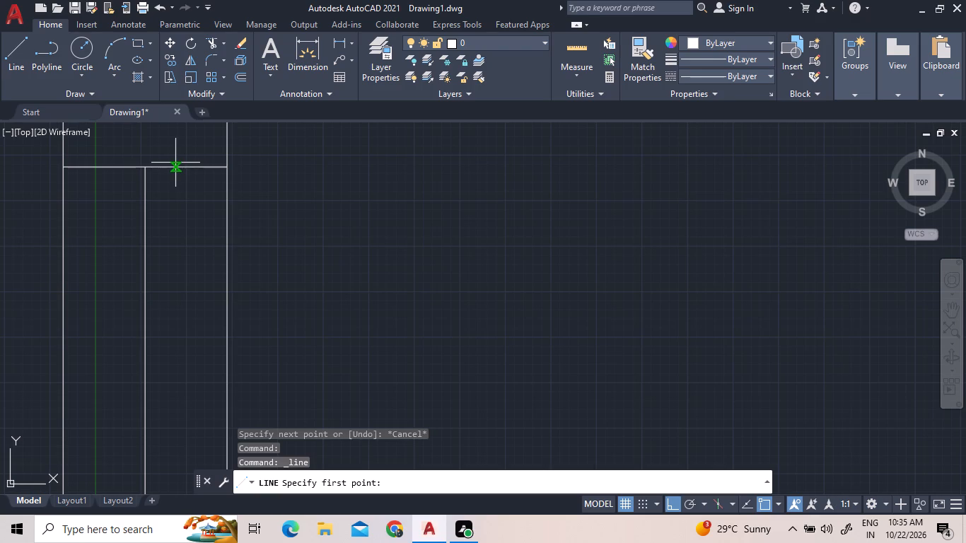
left_click(174, 168)
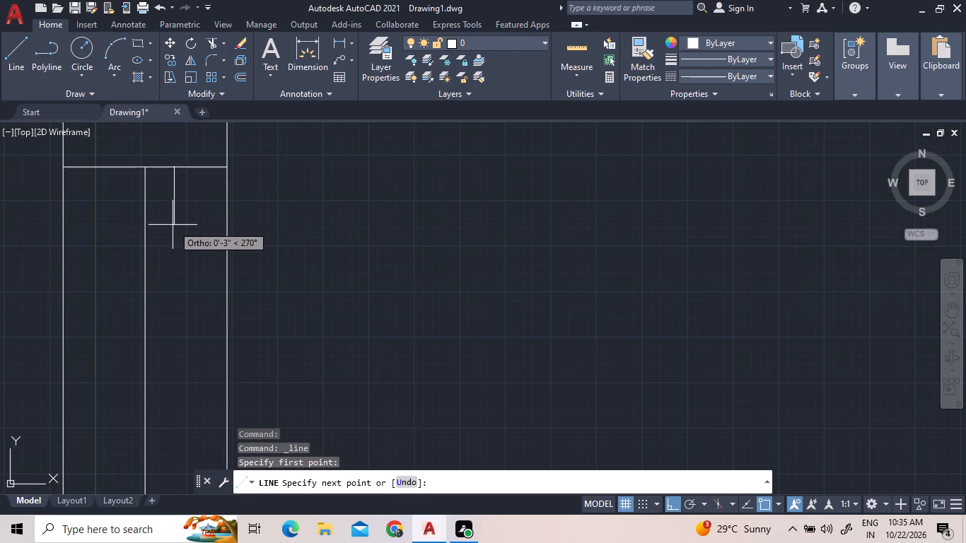
scroll(173, 225, "down", 6)
scroll(180, 334, "up", 1)
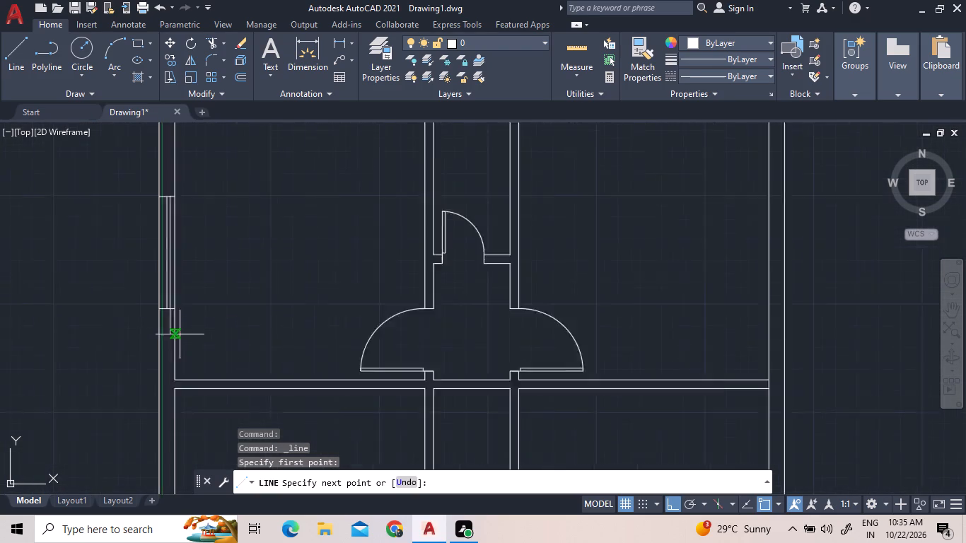
scroll(180, 334, "up", 1)
scroll(153, 281, "up", 4)
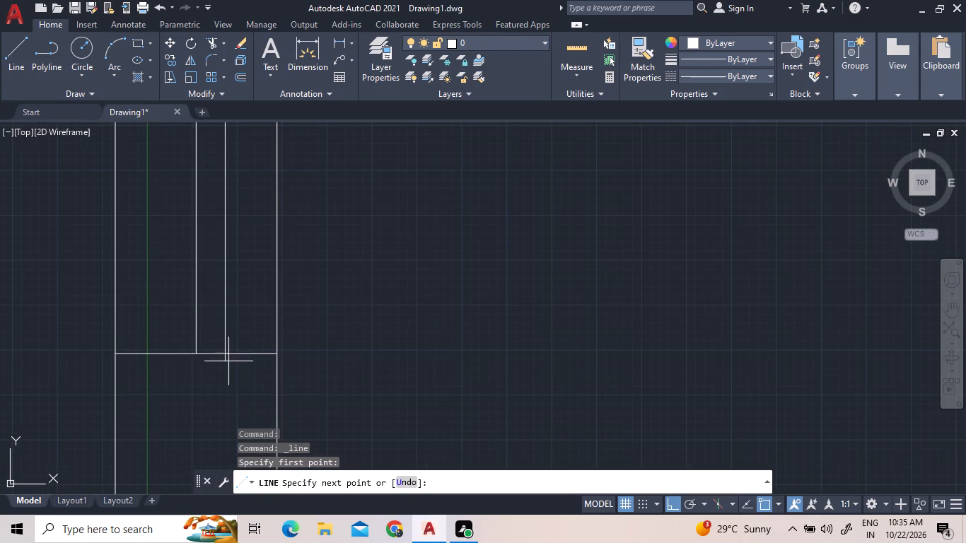
left_click(224, 352)
right_click(335, 283)
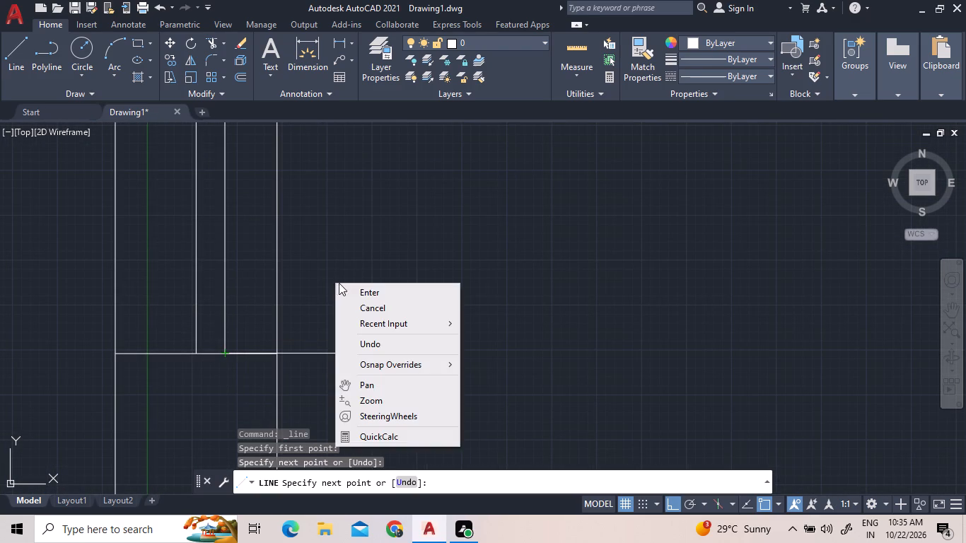
left_click(340, 286)
With ortho off, copy the W label of the upper-left room's top window to just outside the left-wall window.
scroll(340, 286, "down", 5)
middle_click_drag(340, 290, 167, 282)
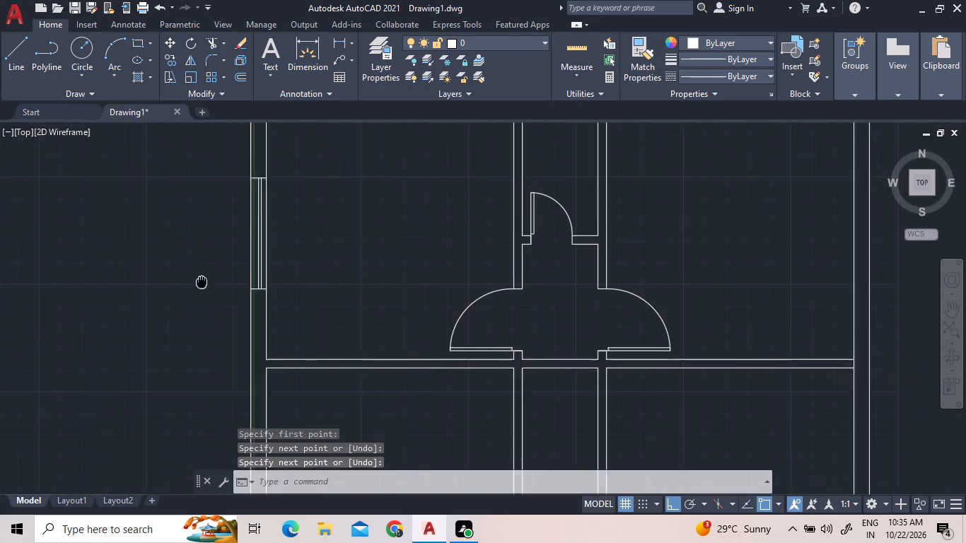
middle_click_drag(167, 282, 95, 298)
scroll(117, 288, "down", 1)
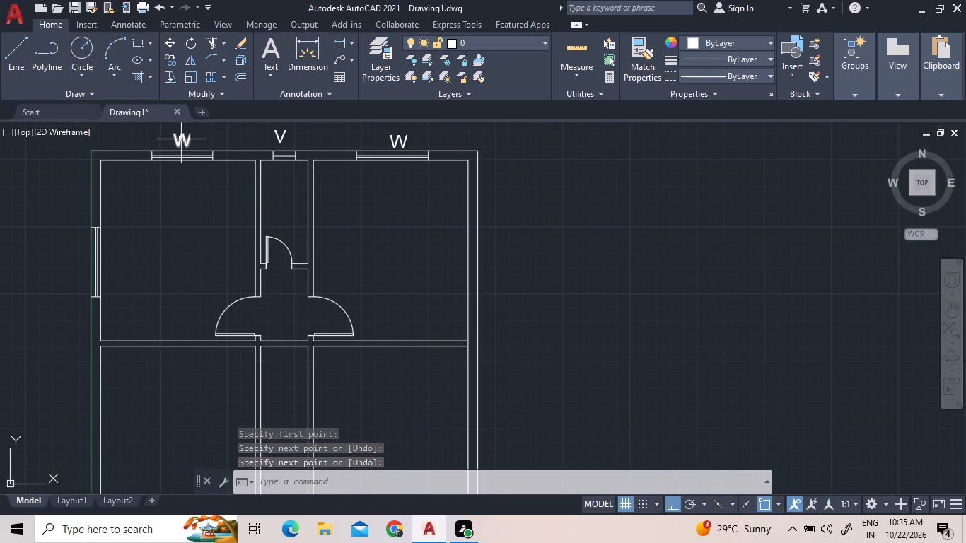
left_click(180, 139)
right_click(146, 245)
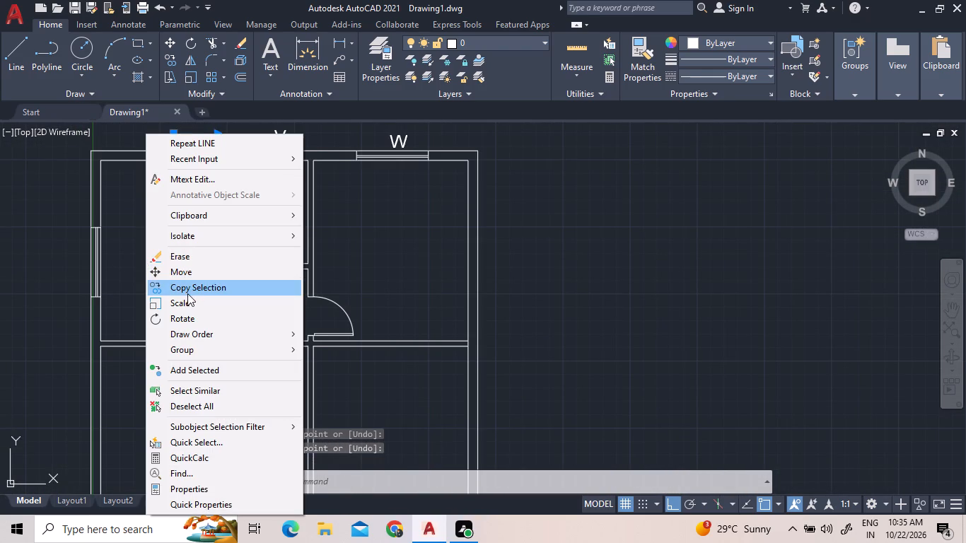
left_click(187, 293)
left_click(176, 135)
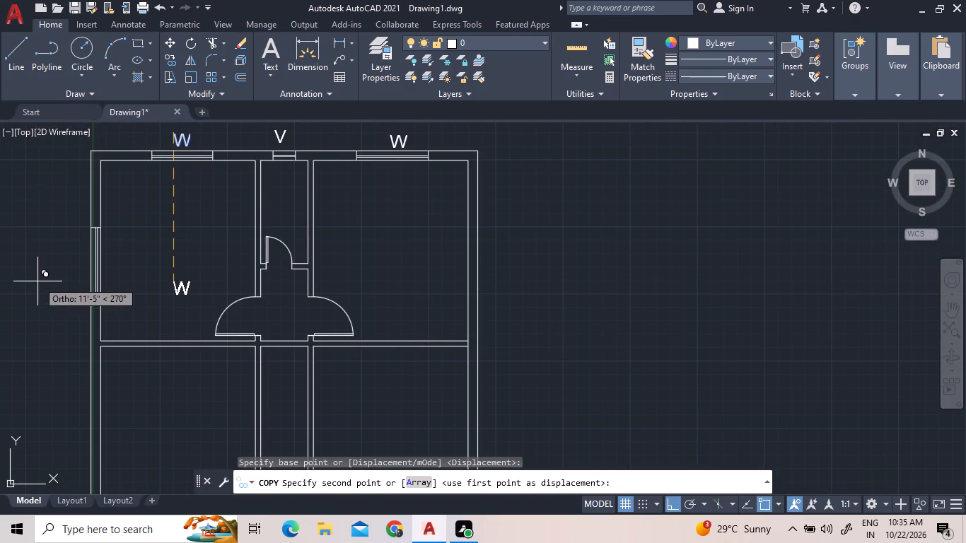
key("F8")
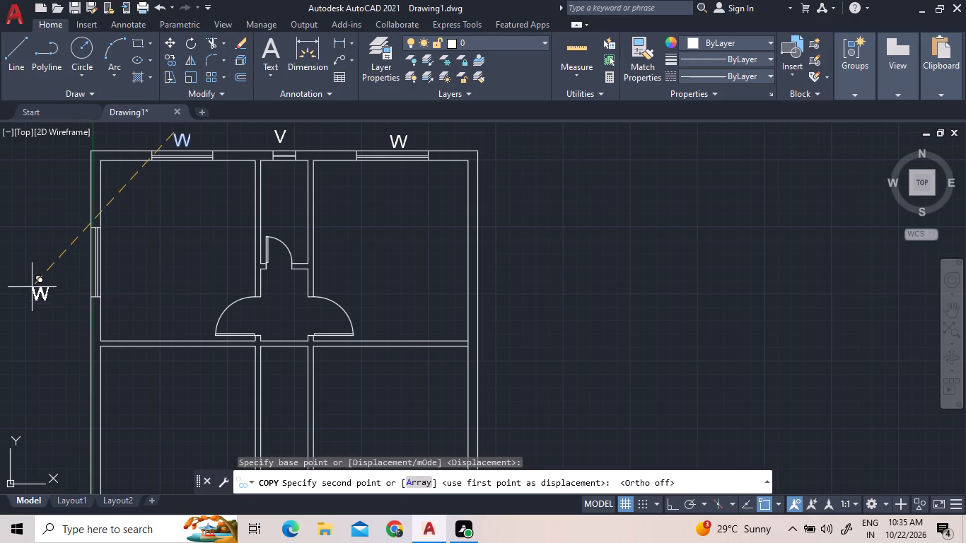
scroll(59, 255, "up", 2)
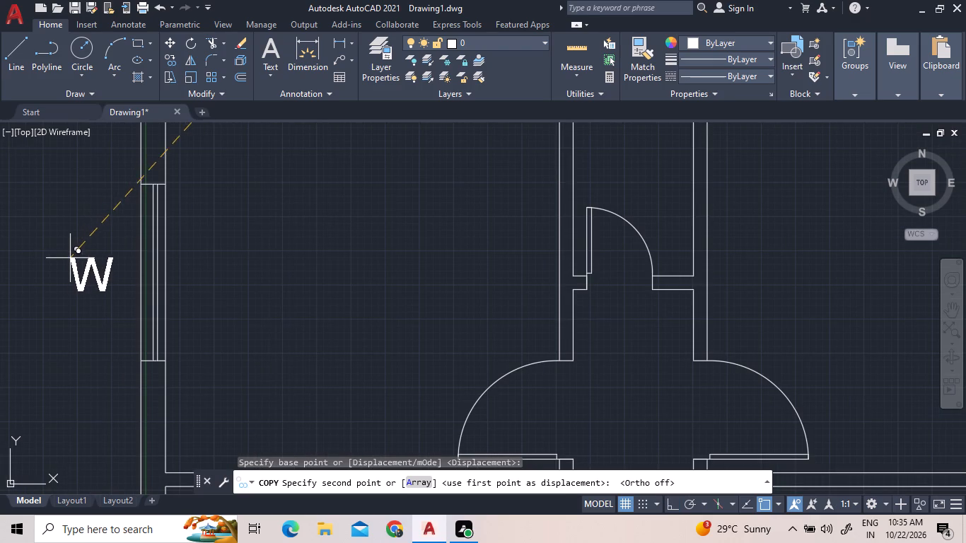
left_click(91, 260)
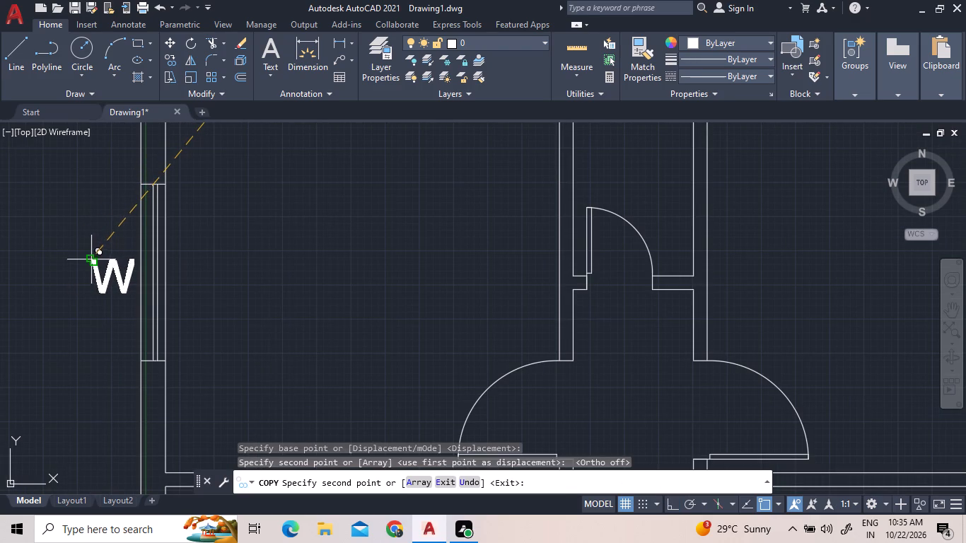
key("Escape")
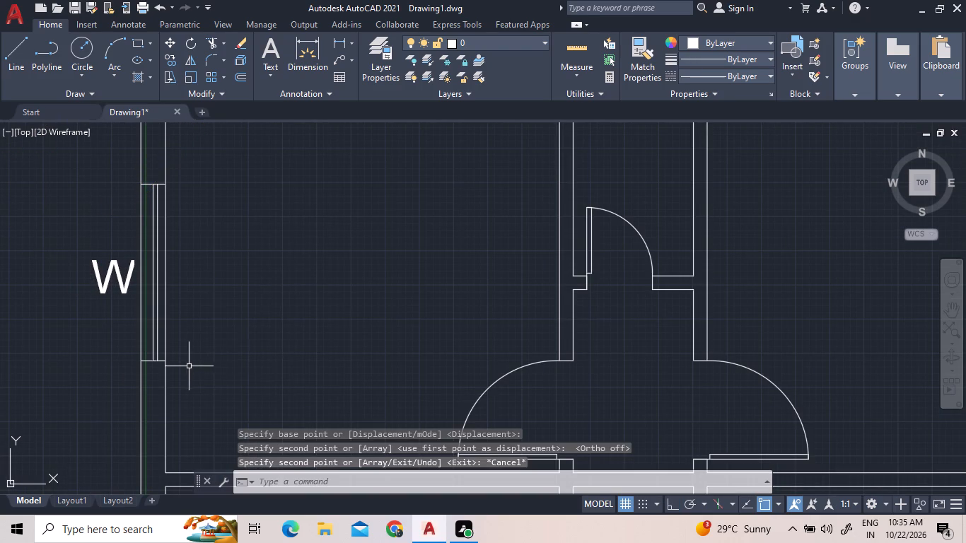
Copy the left-wall window's jambs and glazing lines about 29'-3" horizontally, with ortho on, into the right outer wall.
scroll(184, 366, "up", 2)
left_click(125, 359)
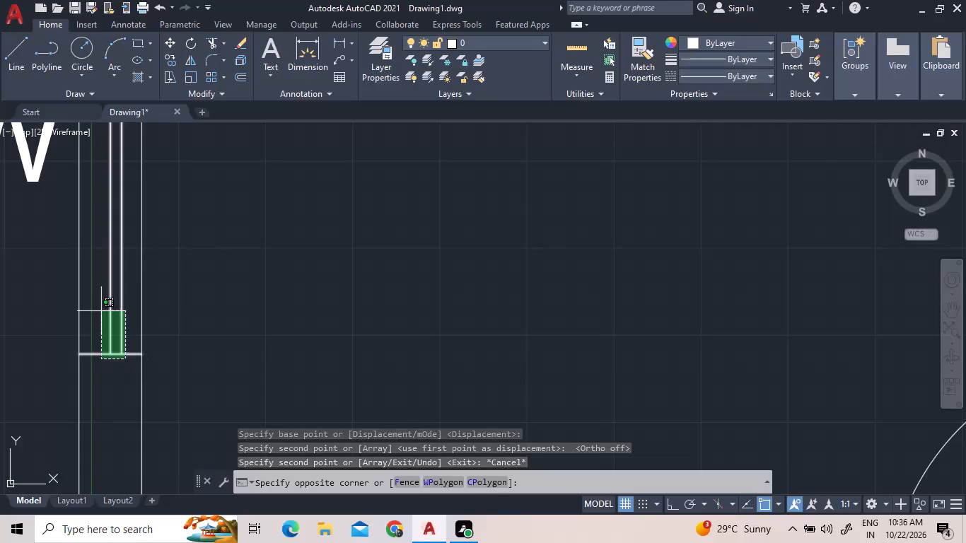
left_click(95, 308)
scroll(268, 373, "down", 2)
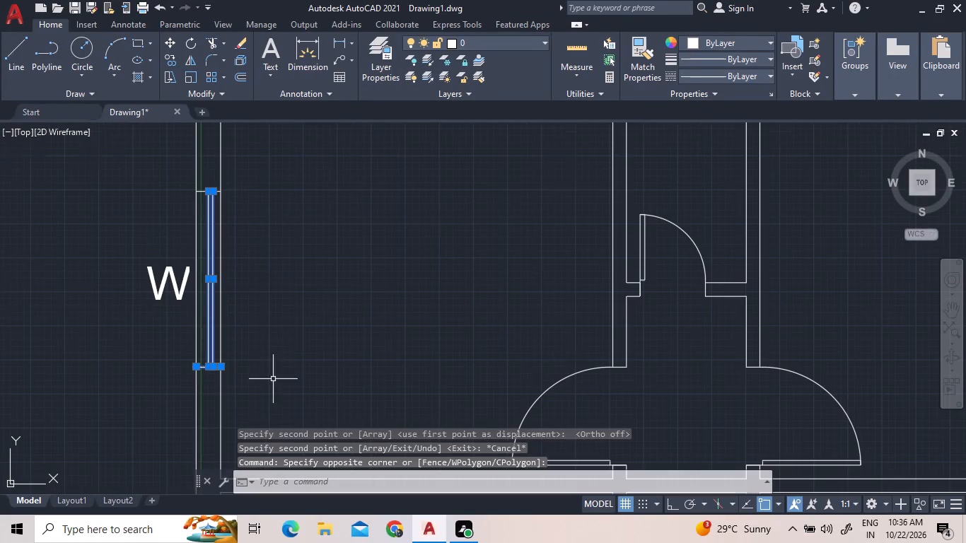
scroll(211, 173, "up", 4)
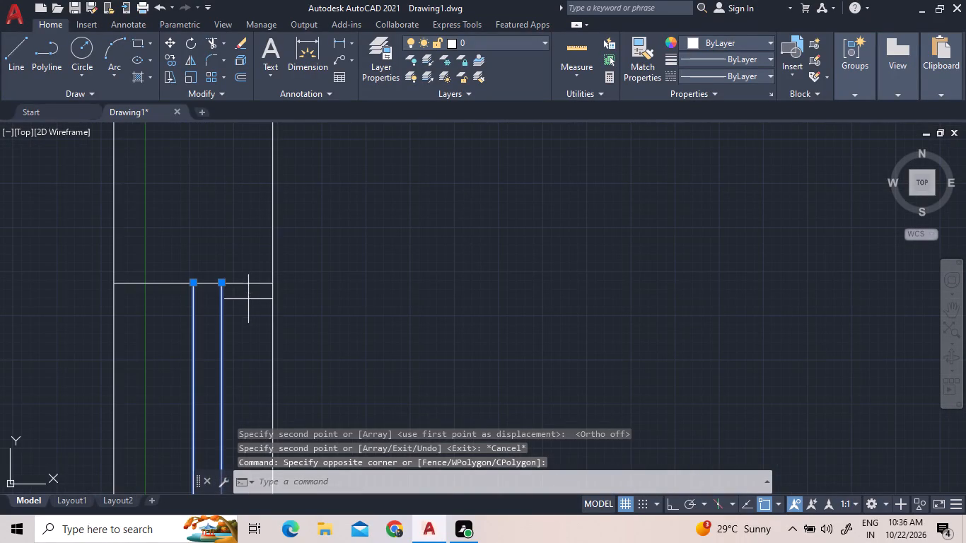
left_click(248, 299)
left_click(208, 223)
right_click(367, 216)
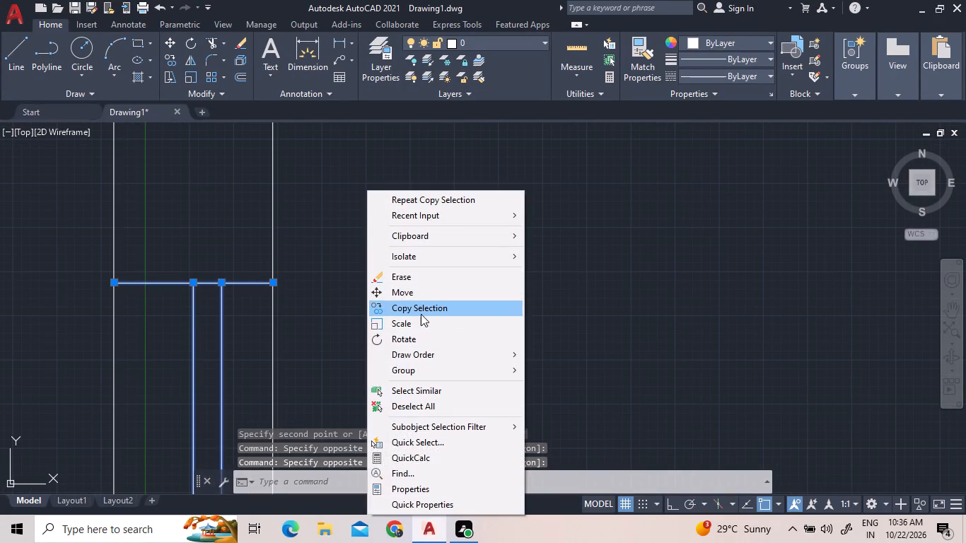
left_click(421, 313)
scroll(368, 318, "down", 6)
middle_click_drag(414, 366, 373, 284)
scroll(373, 284, "up", 1)
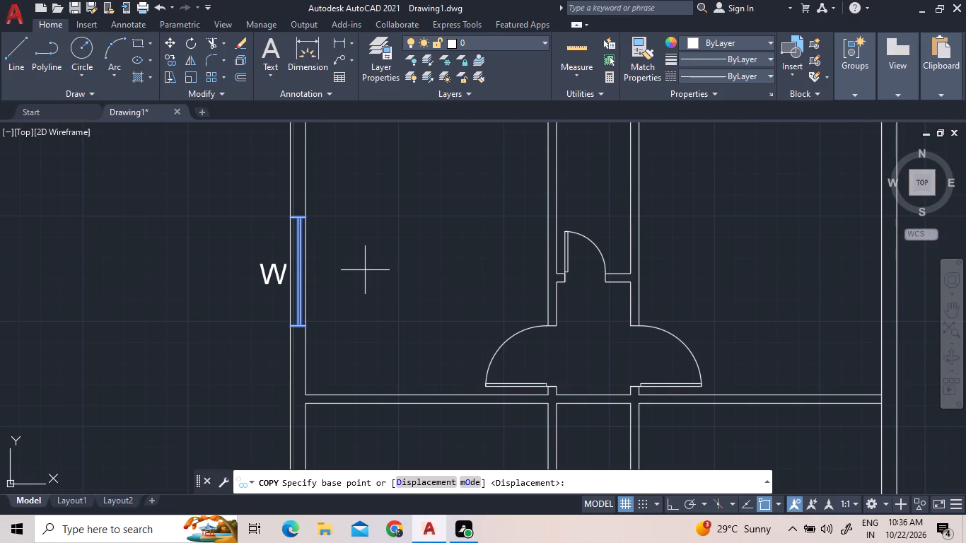
left_click(297, 281)
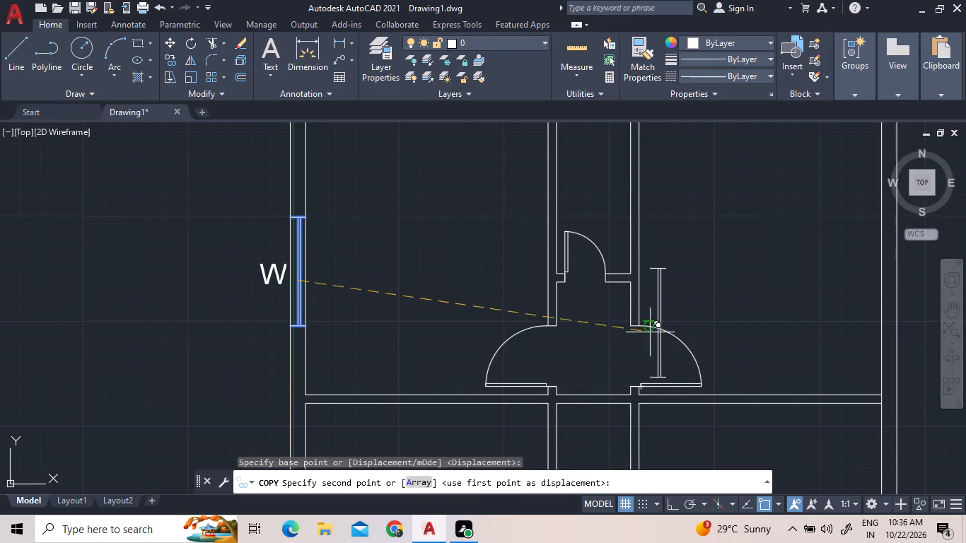
scroll(577, 317, "down", 2)
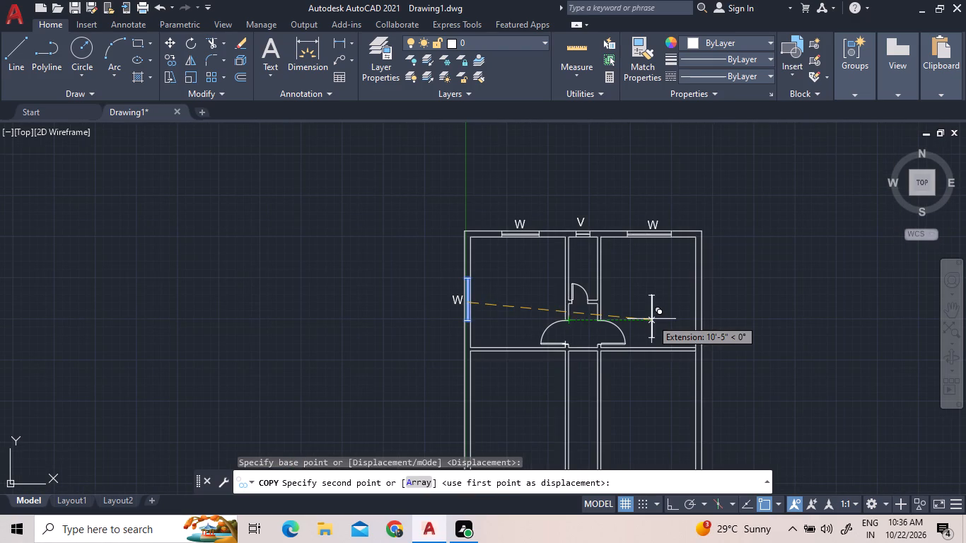
key("F8")
scroll(710, 303, "up", 4)
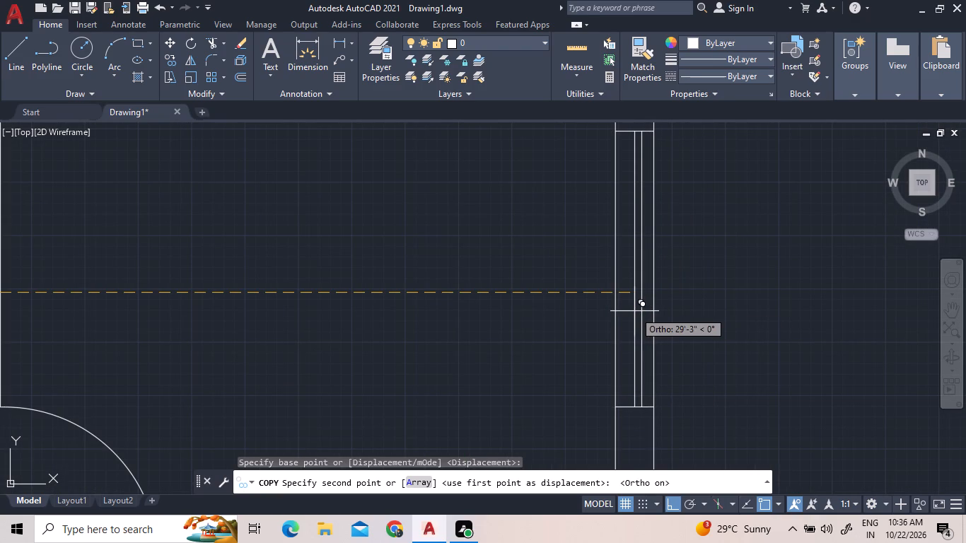
left_click(634, 311)
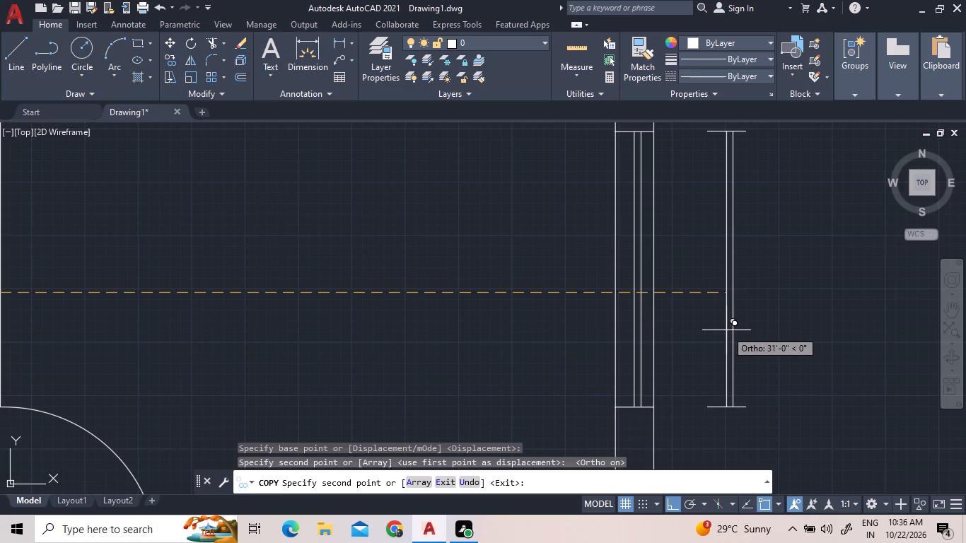
key("Escape")
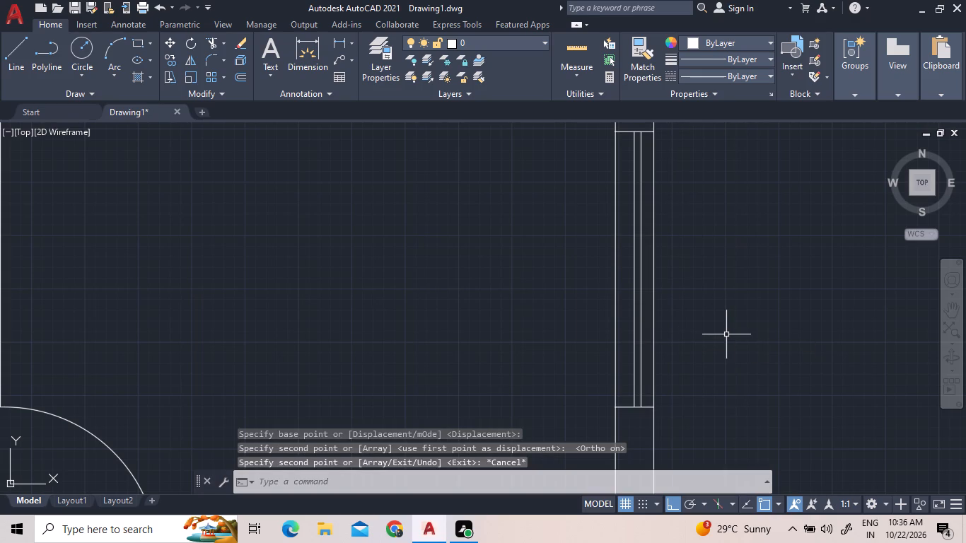
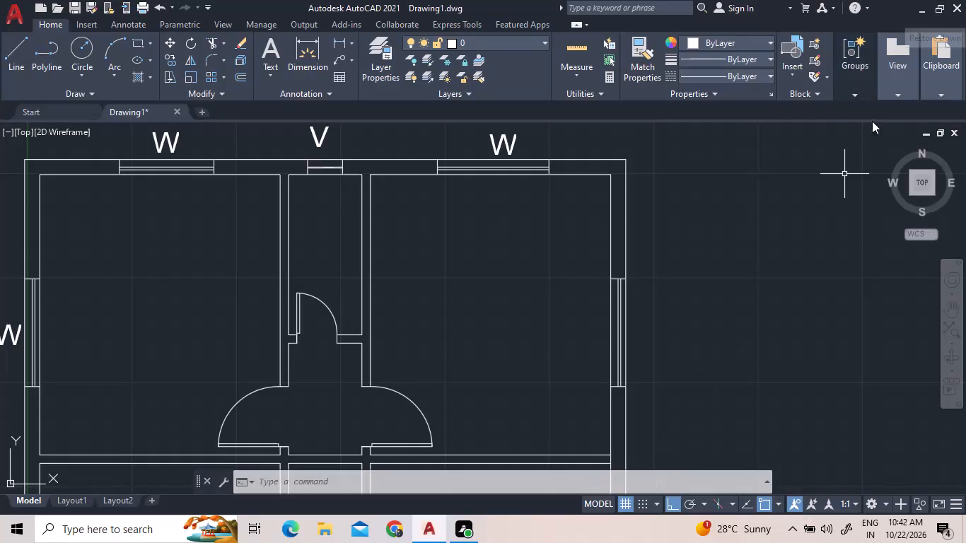
Copy the left-wall window's W label horizontally, with ortho on, to just outside the right-wall window.
scroll(820, 279, "down", 2)
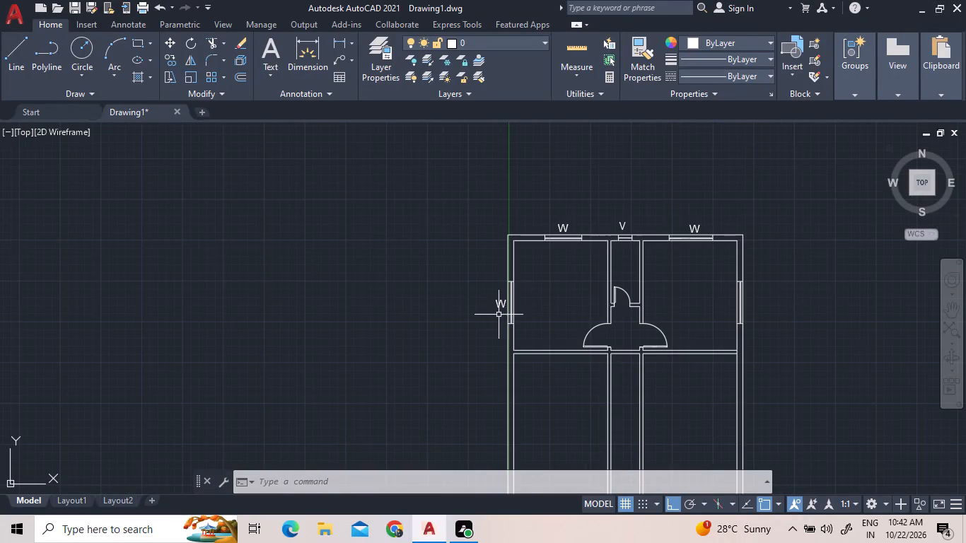
scroll(499, 315, "up", 3)
left_click(514, 290)
left_click(464, 238)
right_click(464, 237)
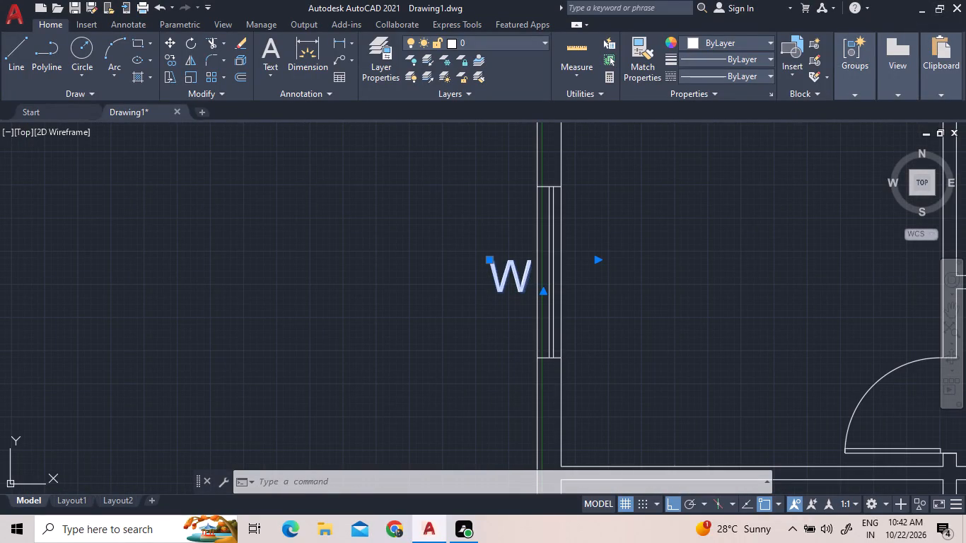
scroll(247, 269, "down", 1)
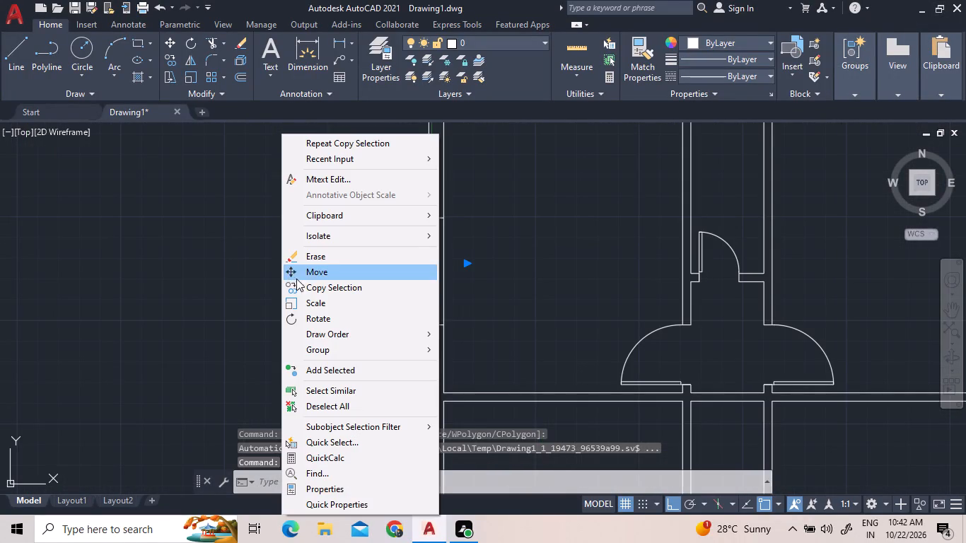
left_click(302, 287)
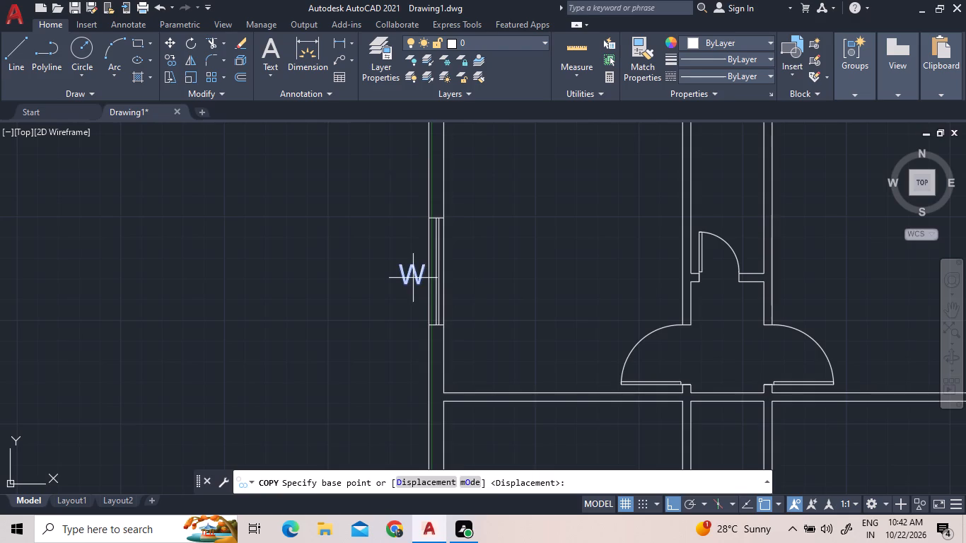
left_click(413, 278)
scroll(426, 289, "down", 3)
scroll(600, 284, "up", 4)
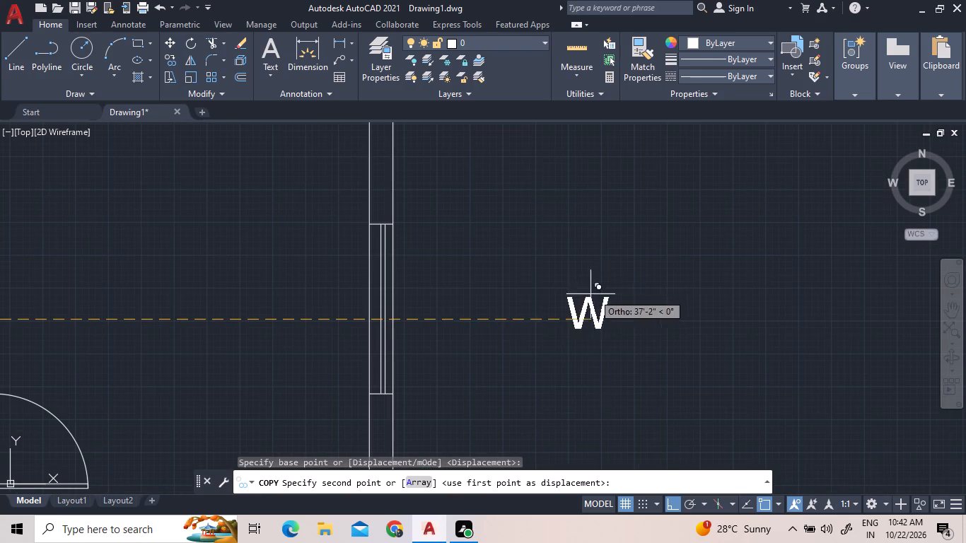
left_click(417, 293)
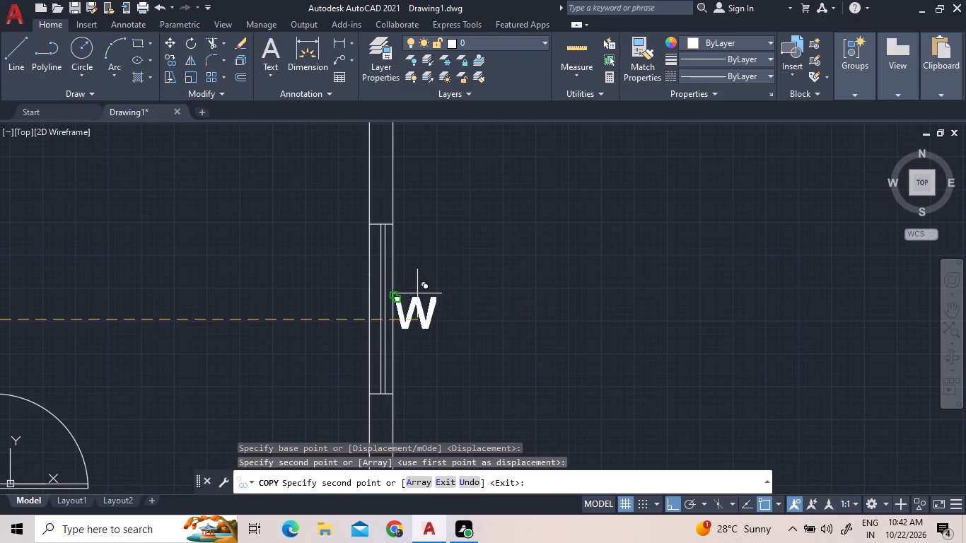
right_click(552, 271)
left_click(563, 281)
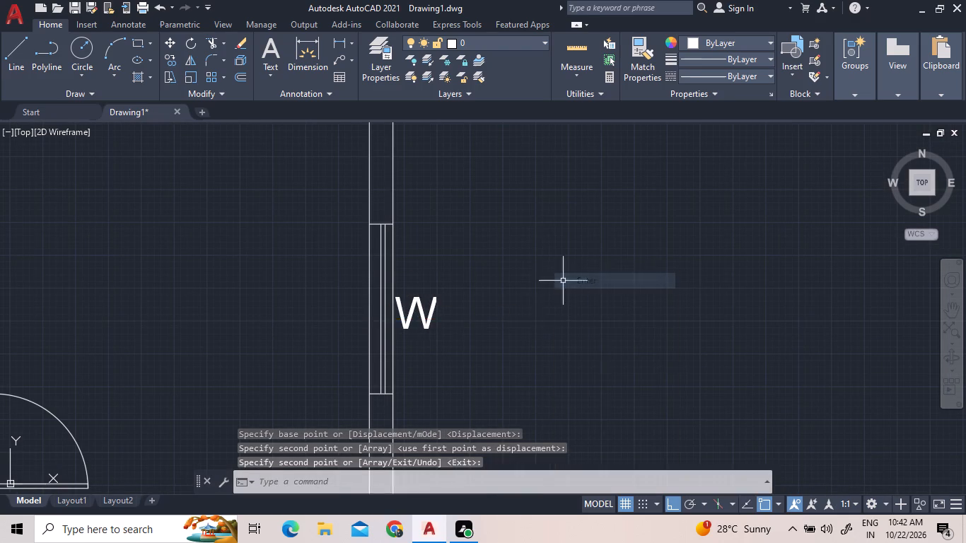
Copy the V label of the small top window about 9'-5" straight down into the small door's swing.
scroll(563, 281, "down", 2)
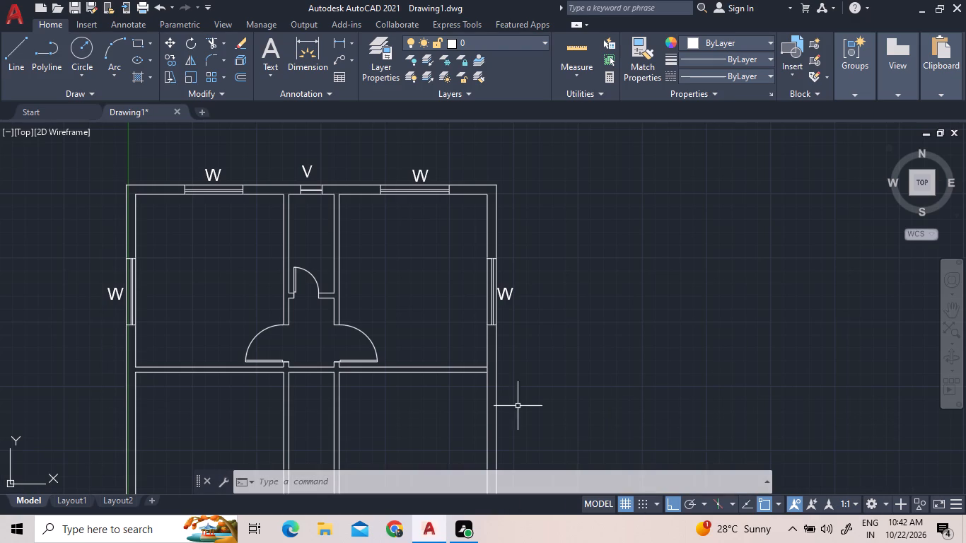
left_click(310, 175)
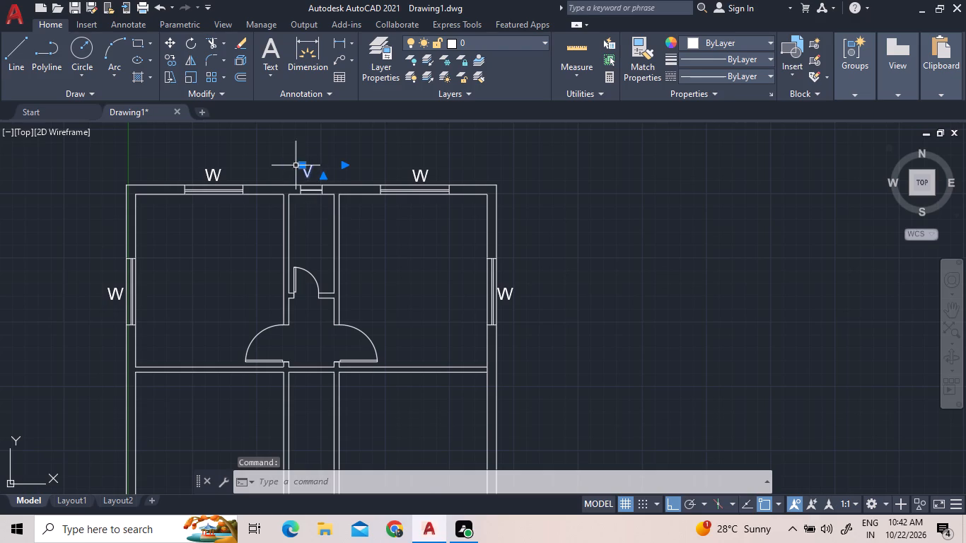
right_click(269, 159)
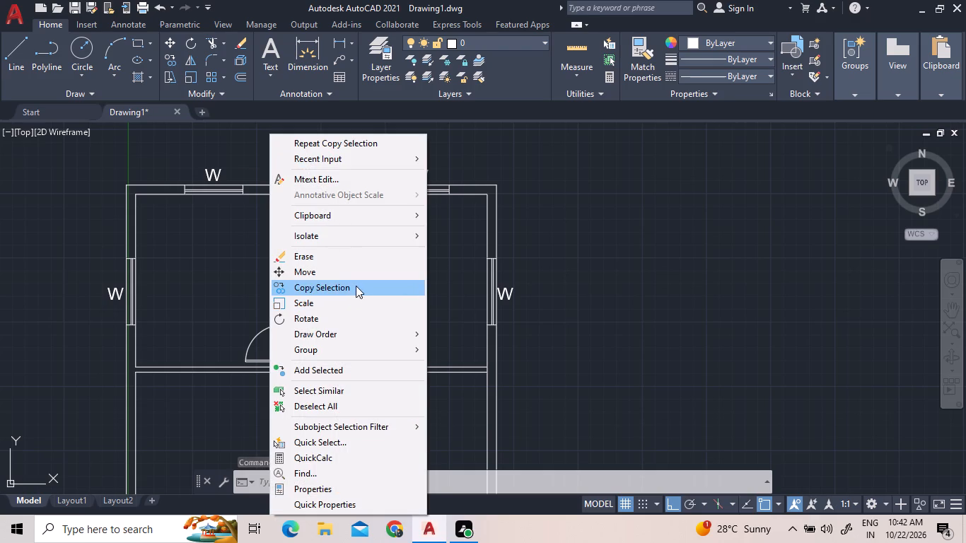
left_click(356, 286)
left_click(305, 163)
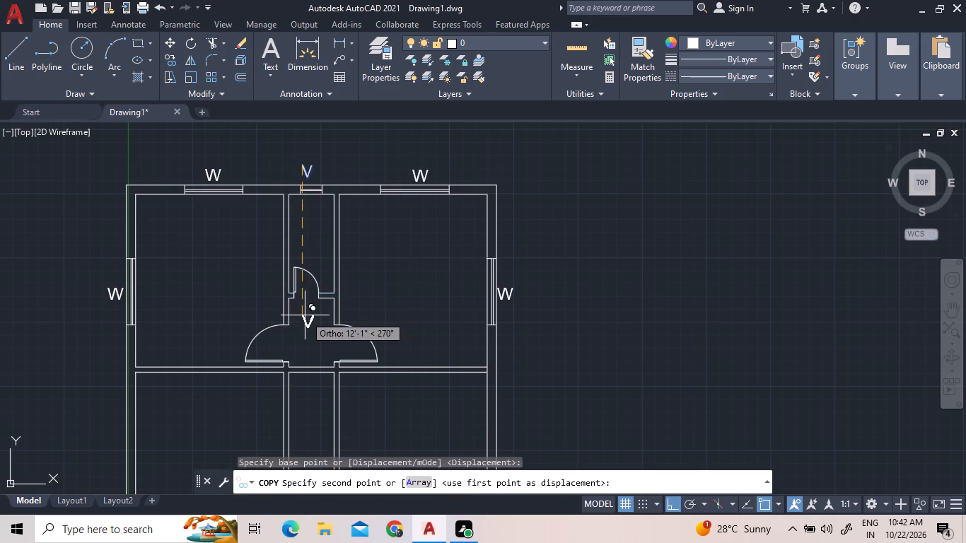
scroll(305, 317, "up", 4)
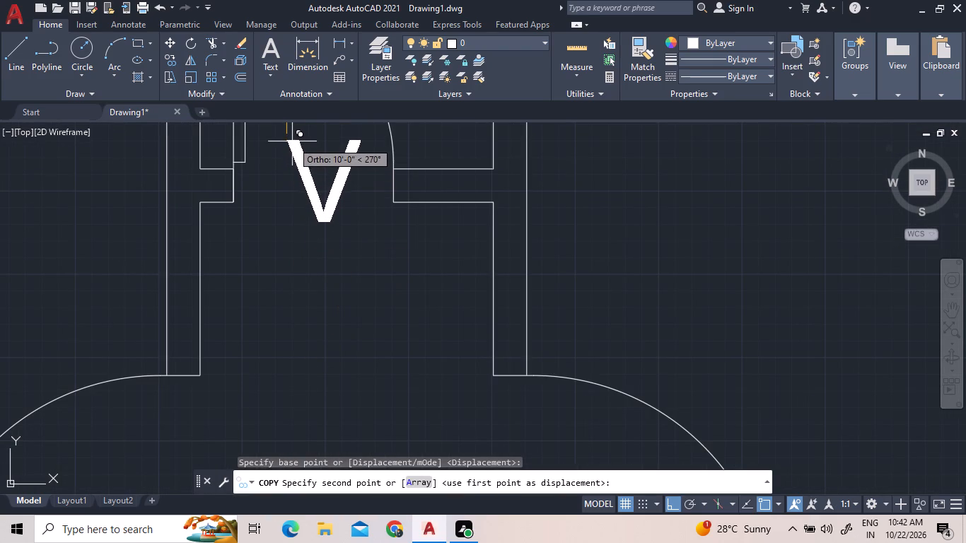
scroll(304, 176, "down", 3)
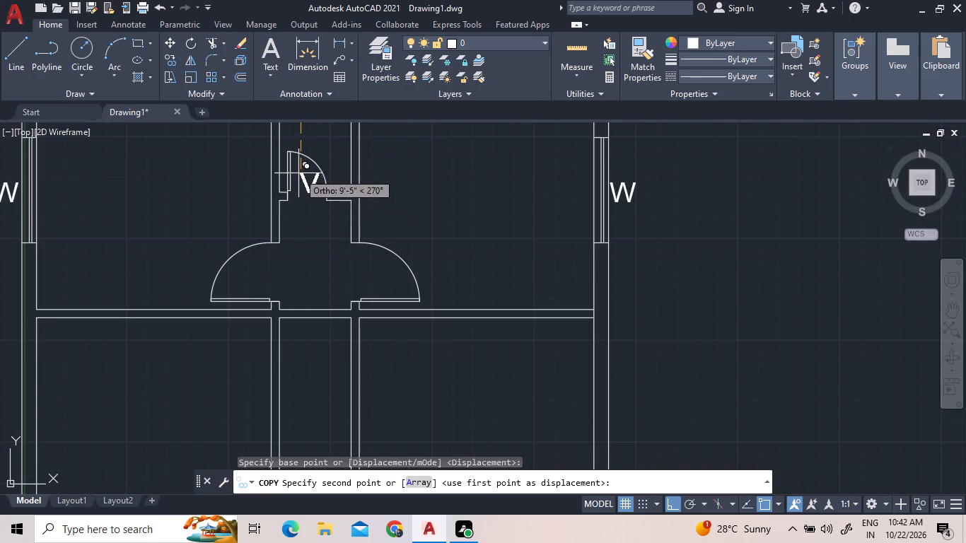
scroll(297, 180, "up", 2)
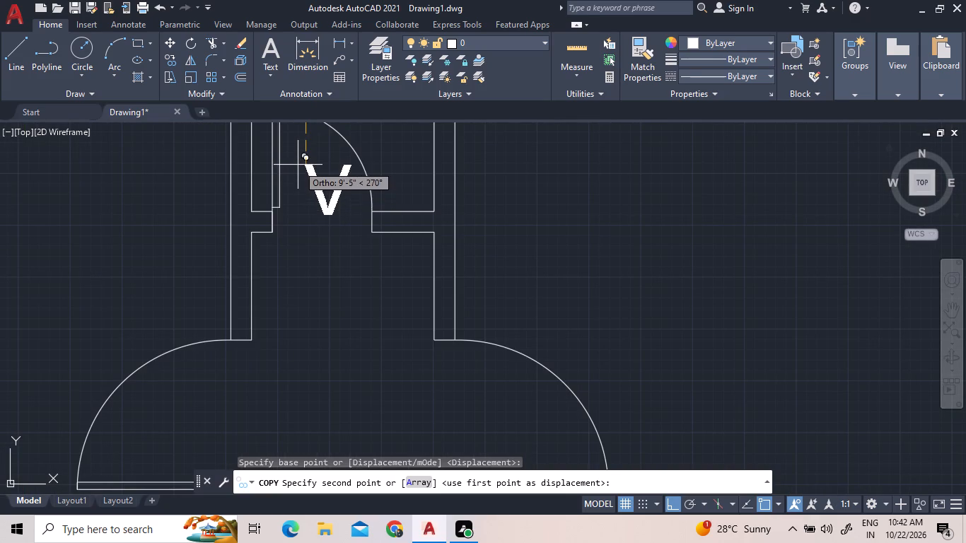
left_click(298, 165)
scroll(344, 211, "down", 3)
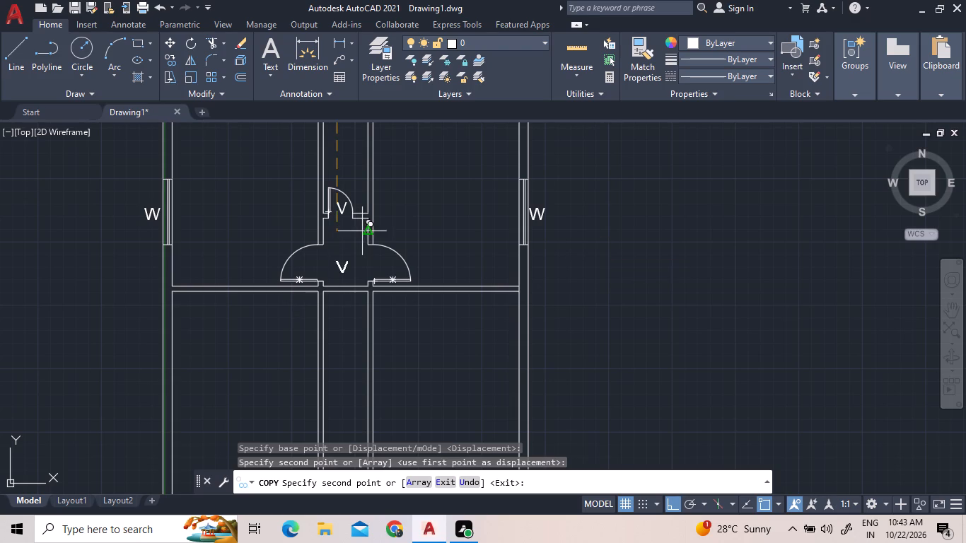
right_click(422, 201)
left_click(491, 211)
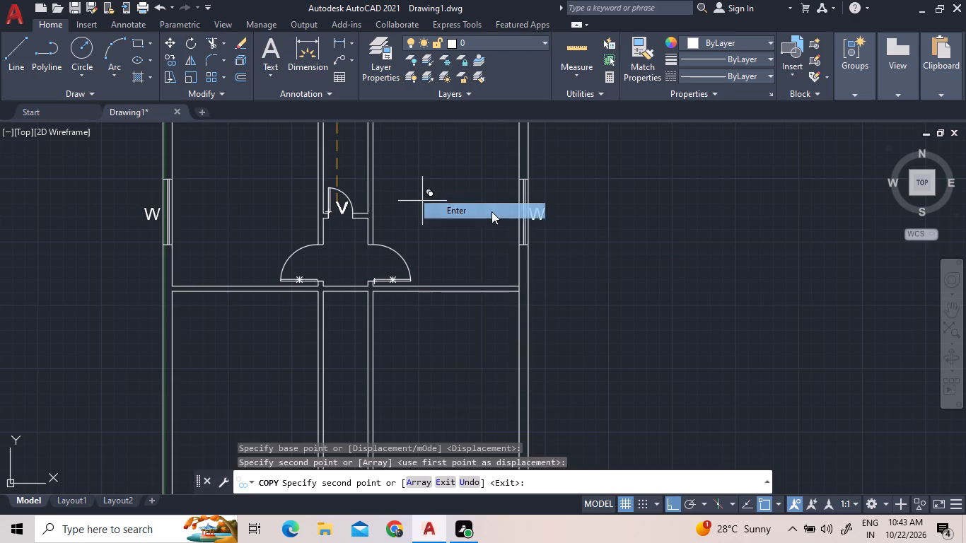
Change the text of the copied label at the small door to D.
scroll(350, 209, "up", 2)
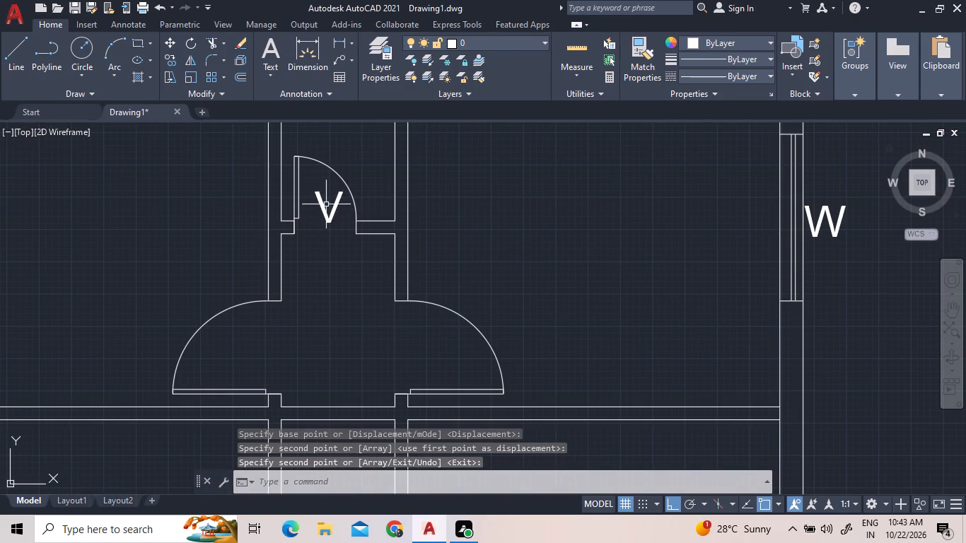
double_click(325, 204)
left_click(325, 210)
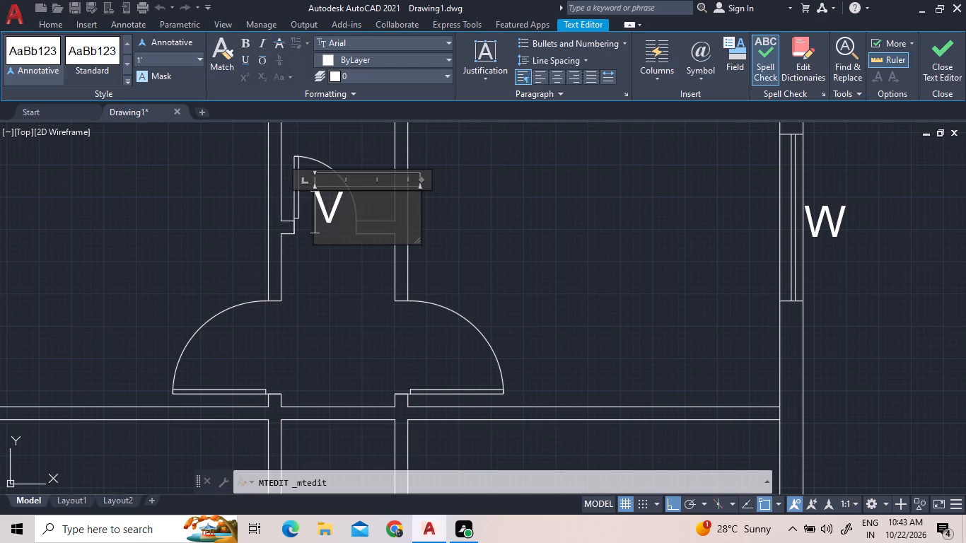
double_click(342, 216)
key("d")
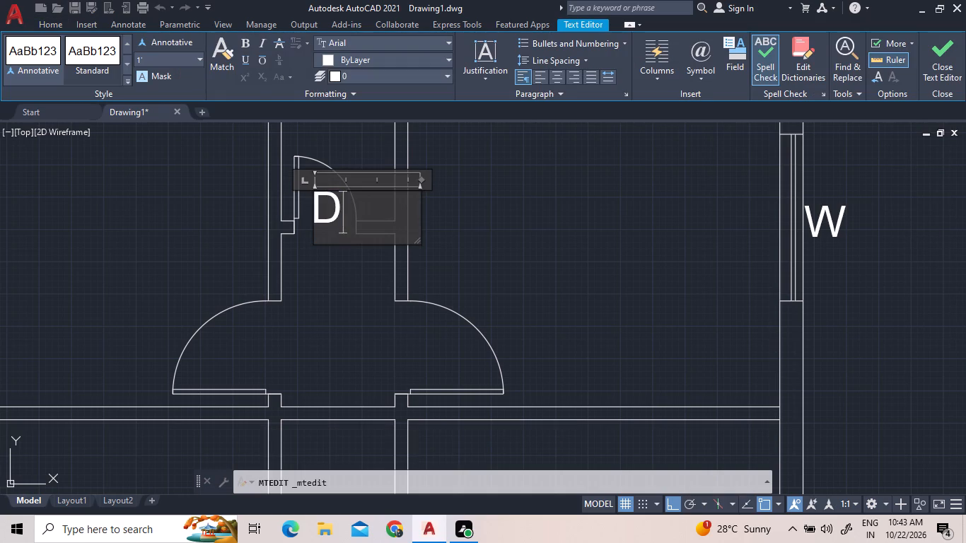
left_click(518, 270)
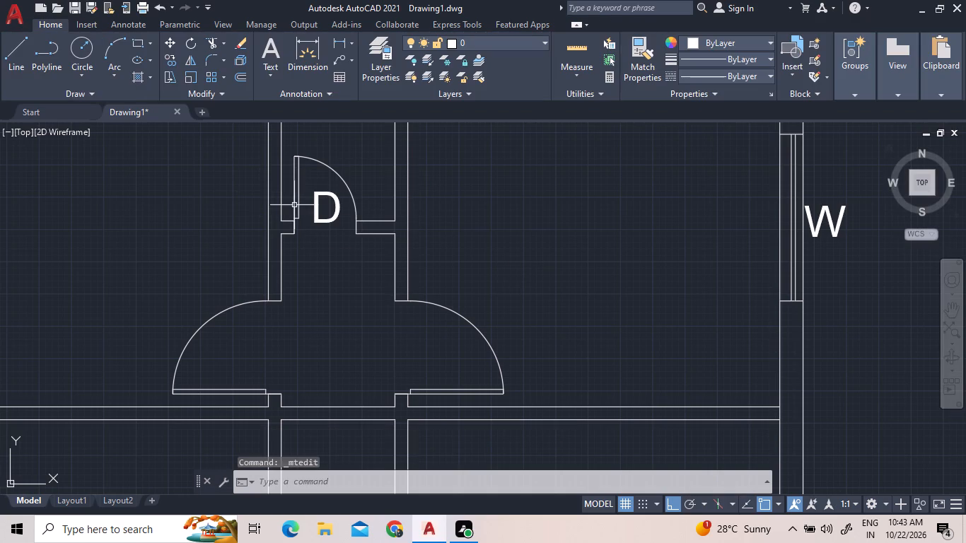
With ortho off, copy the small door's D label to the two larger doors on either side of the passage.
left_click(320, 210)
right_click(320, 210)
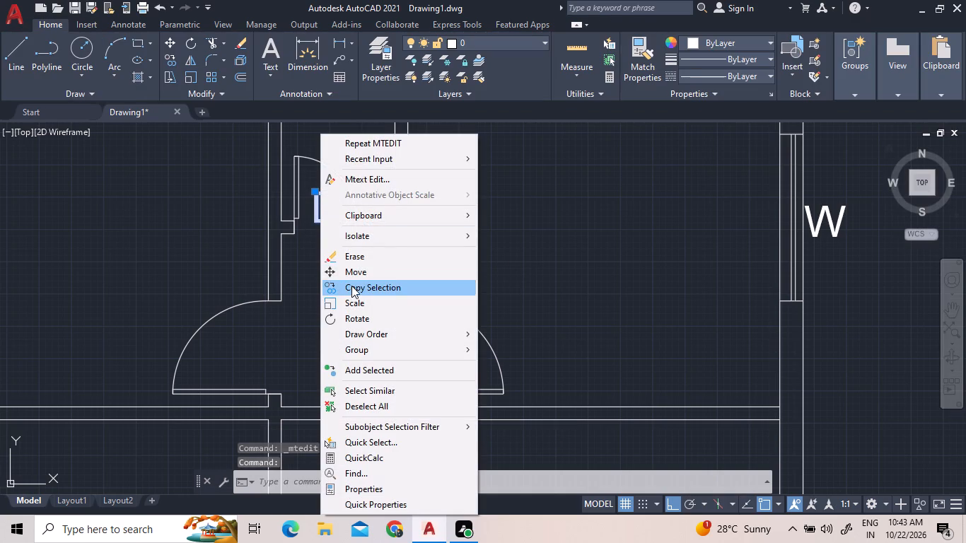
double_click(349, 288)
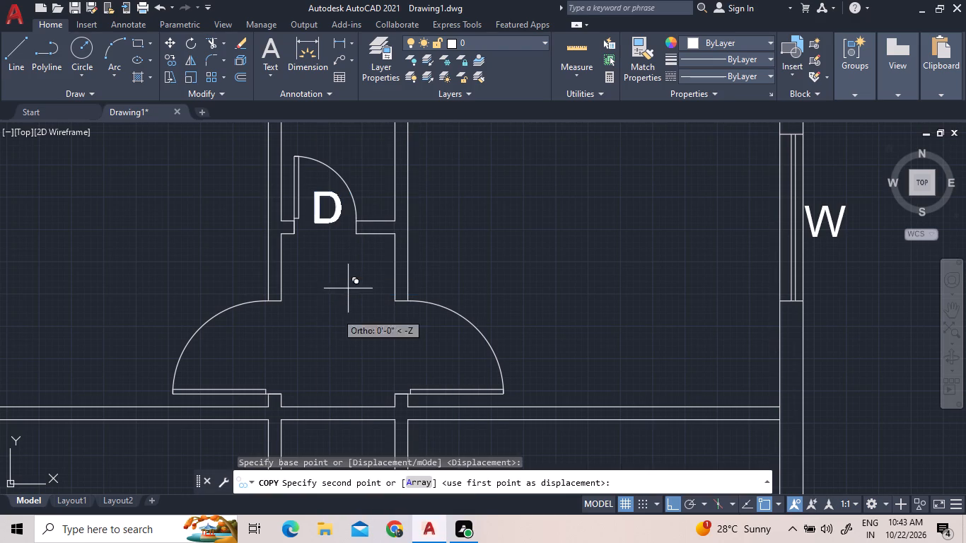
key("F8")
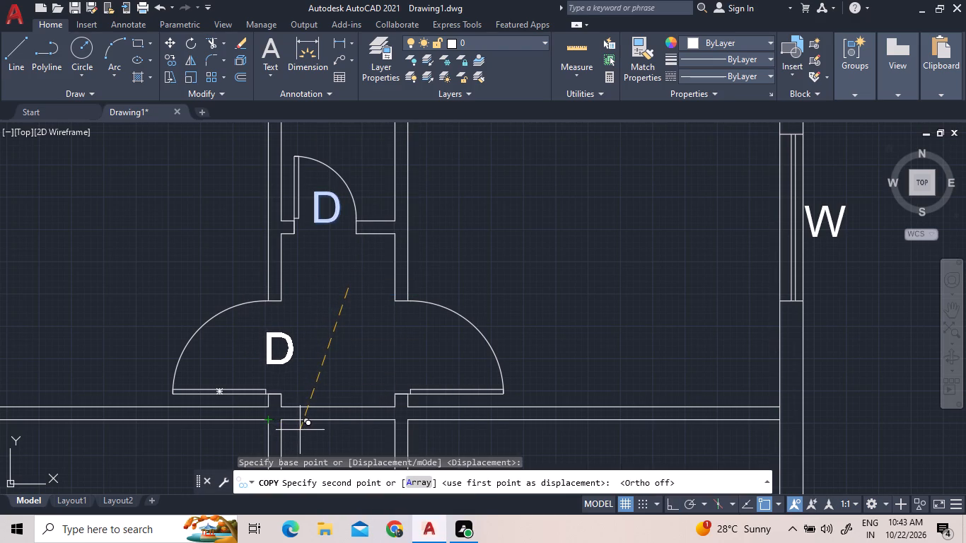
left_click(300, 430)
left_click(438, 424)
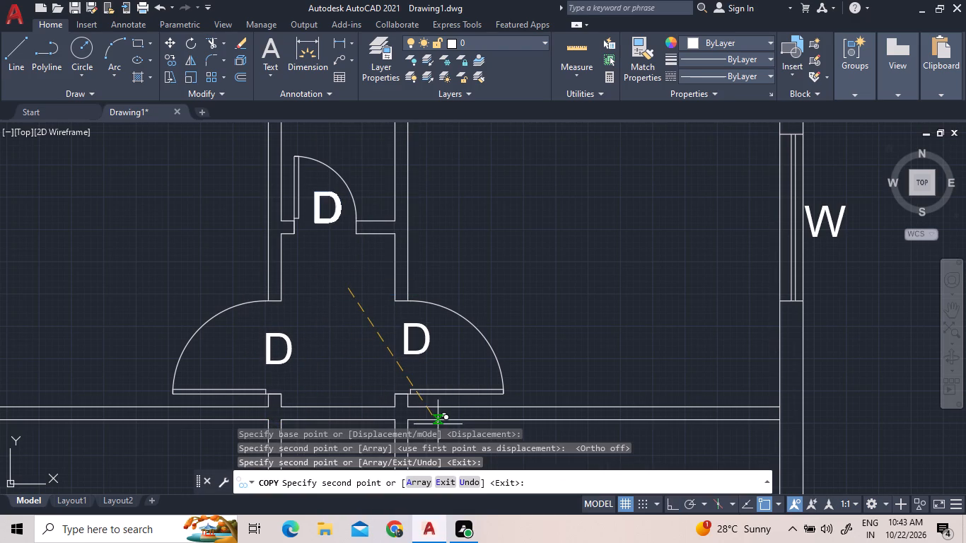
key("Escape")
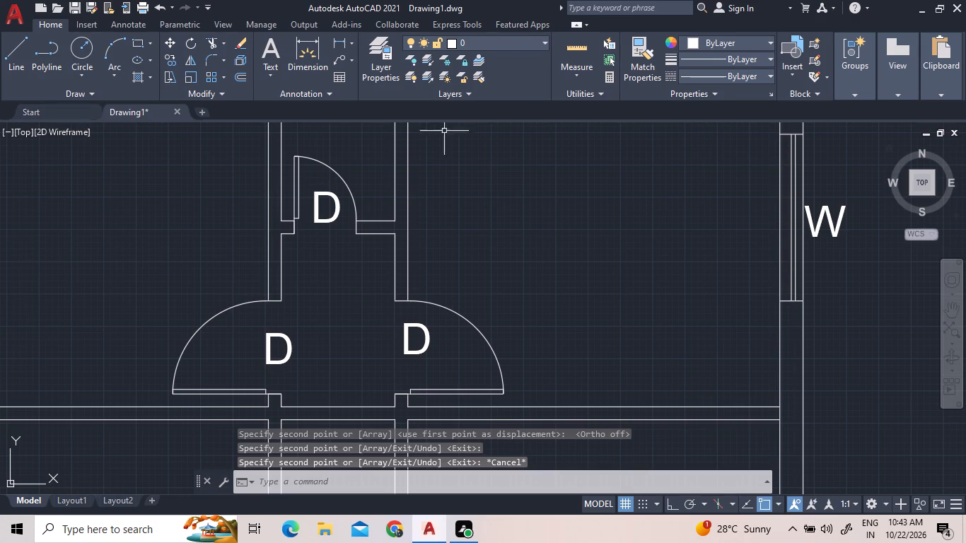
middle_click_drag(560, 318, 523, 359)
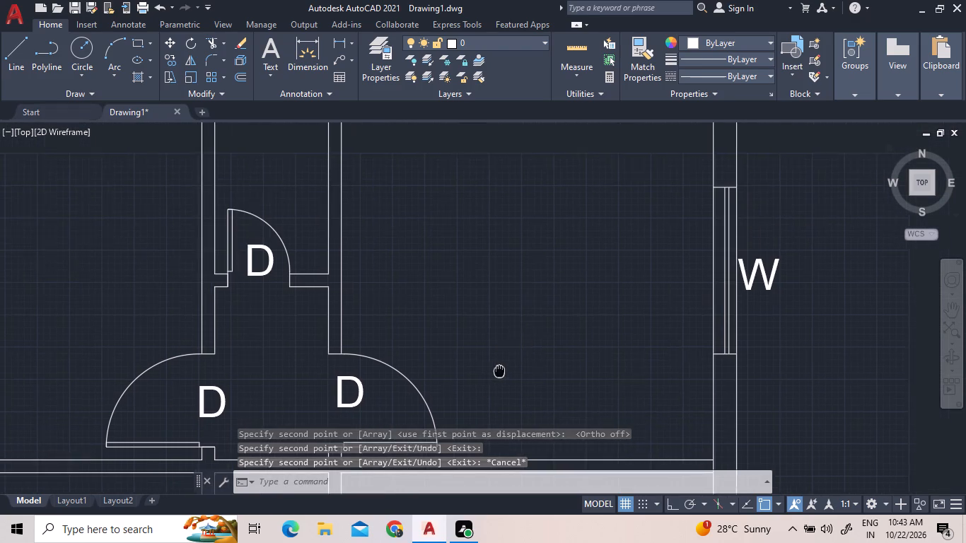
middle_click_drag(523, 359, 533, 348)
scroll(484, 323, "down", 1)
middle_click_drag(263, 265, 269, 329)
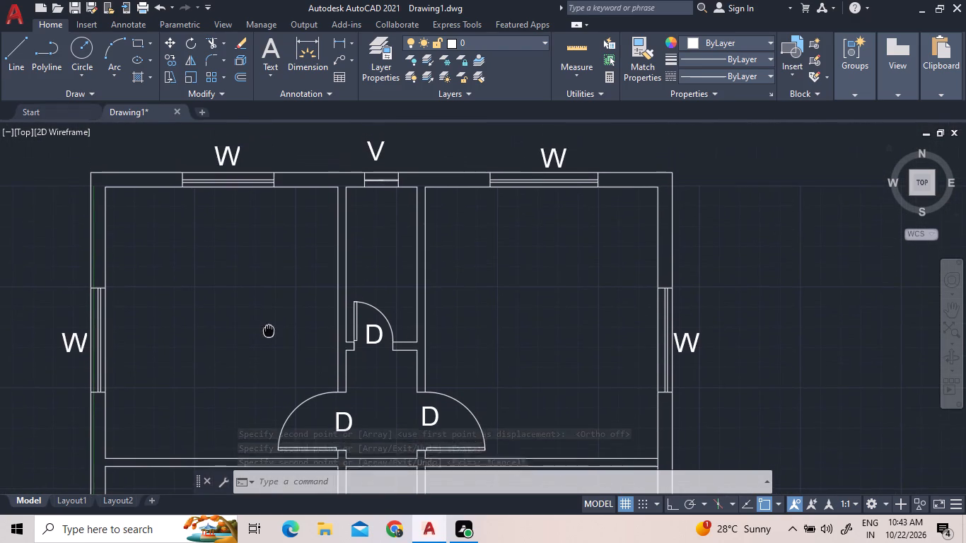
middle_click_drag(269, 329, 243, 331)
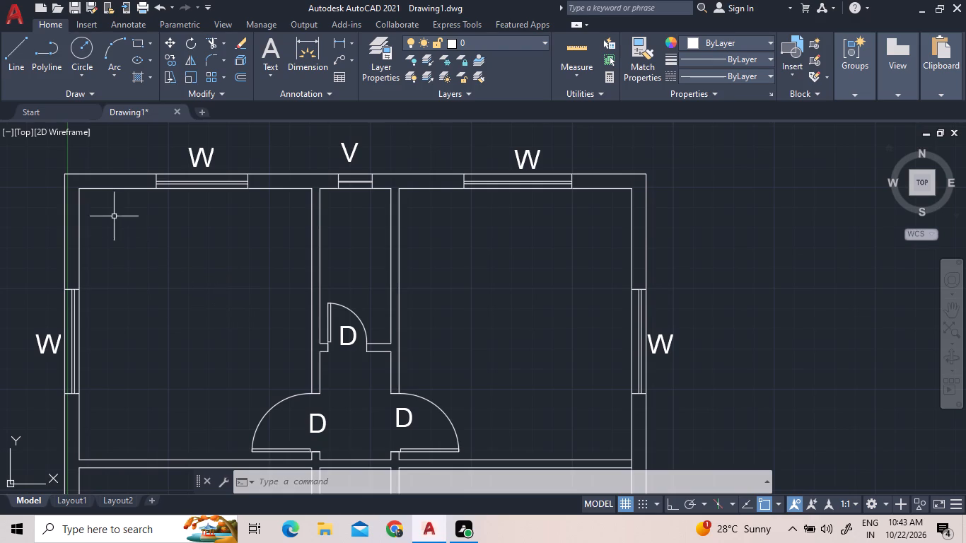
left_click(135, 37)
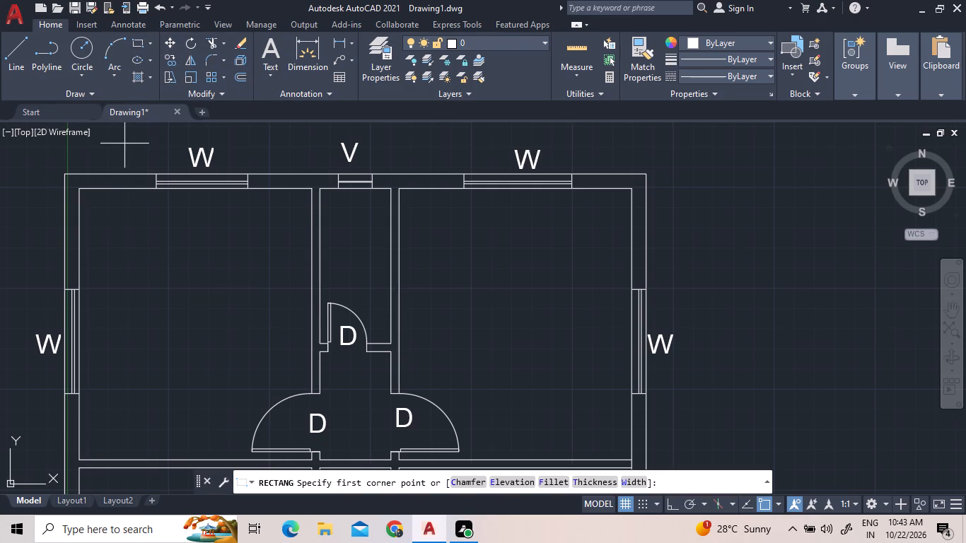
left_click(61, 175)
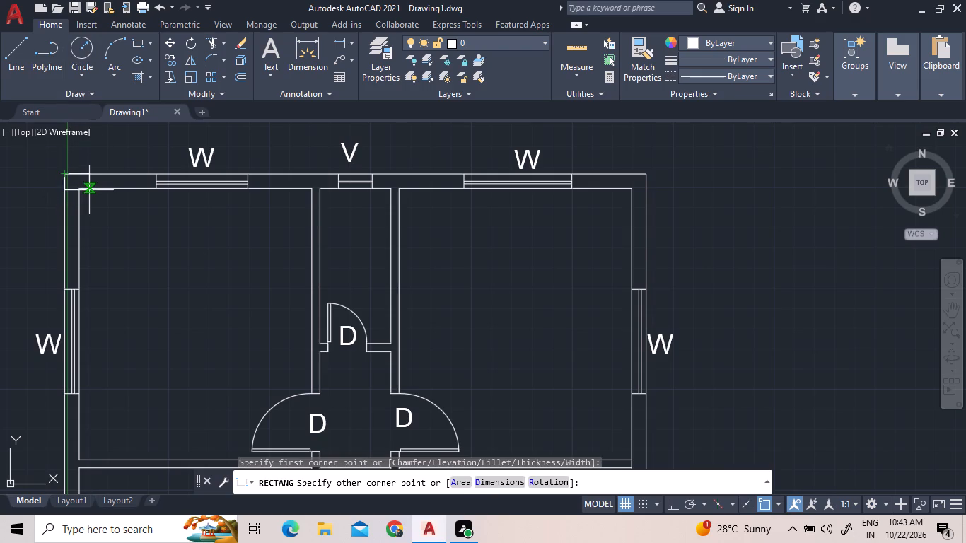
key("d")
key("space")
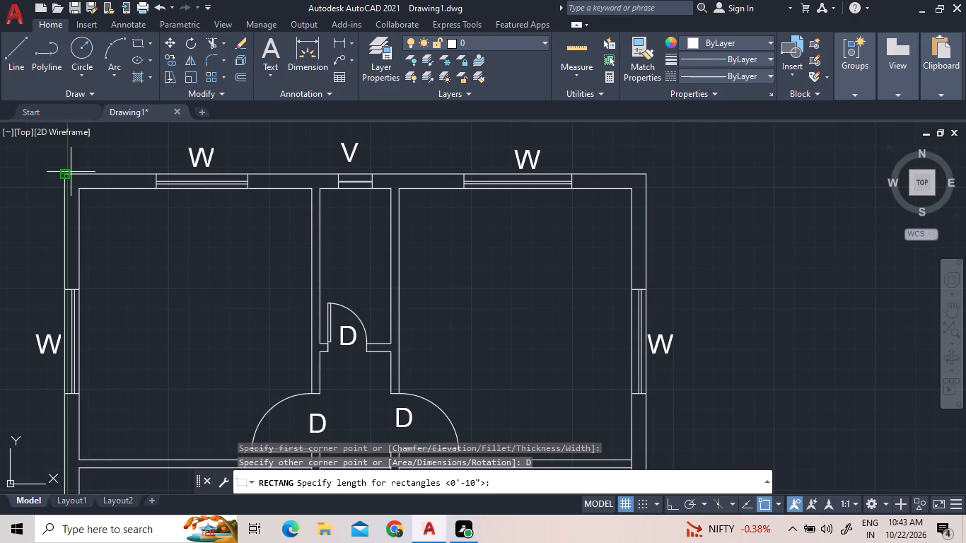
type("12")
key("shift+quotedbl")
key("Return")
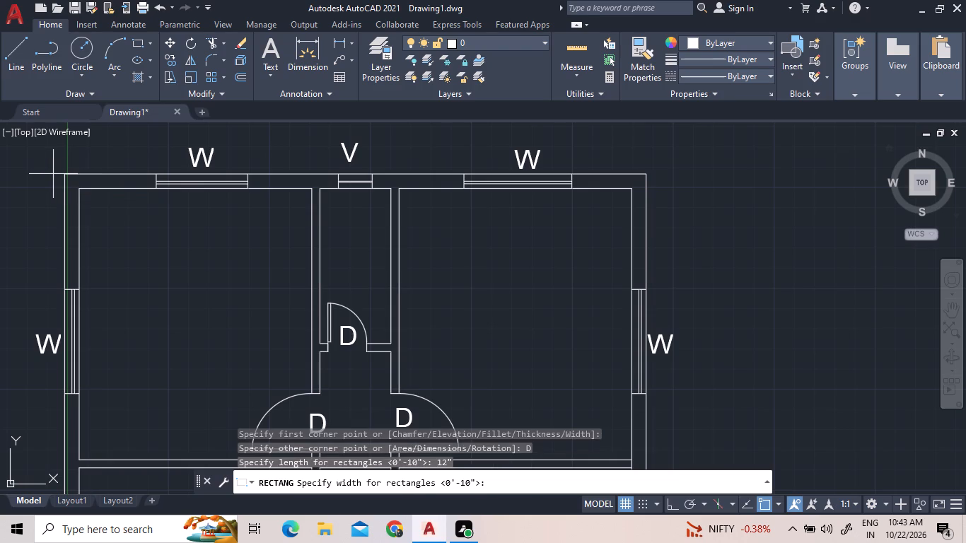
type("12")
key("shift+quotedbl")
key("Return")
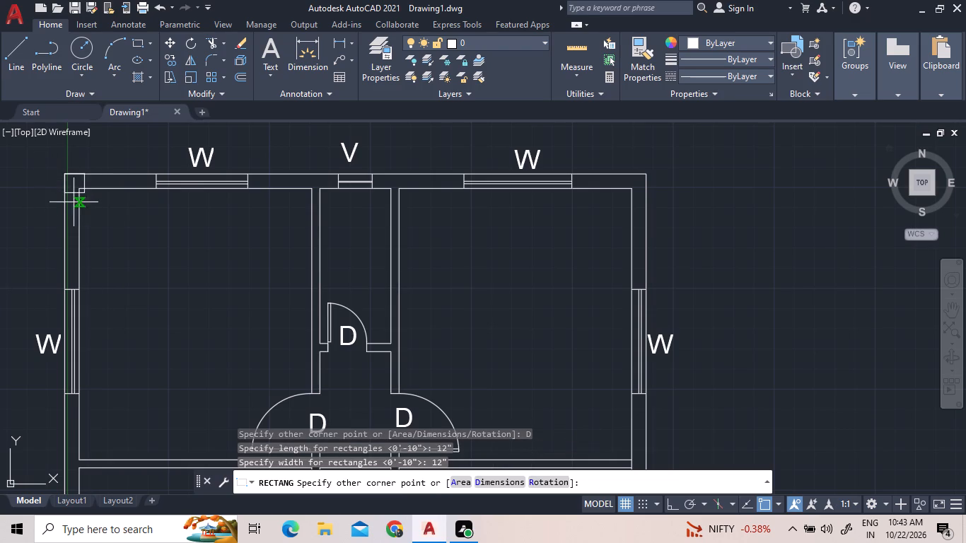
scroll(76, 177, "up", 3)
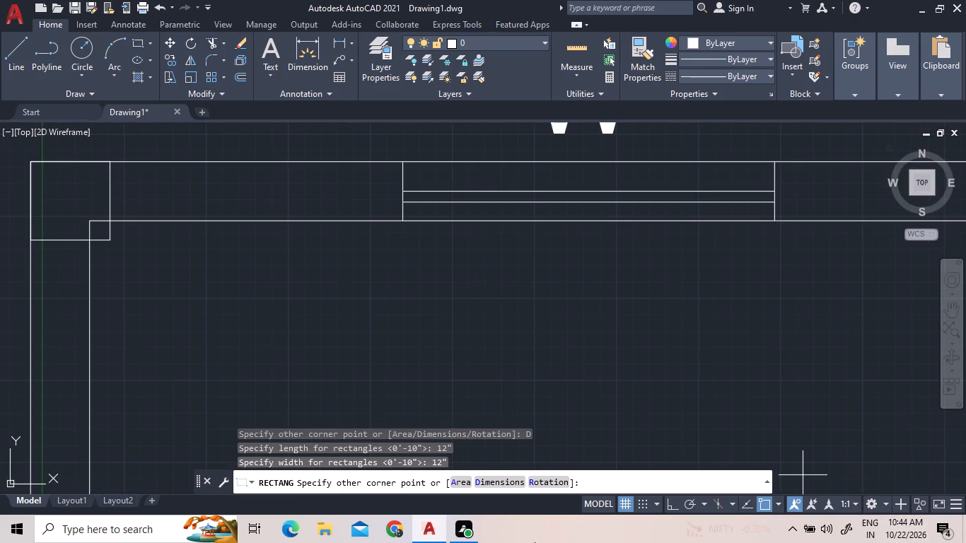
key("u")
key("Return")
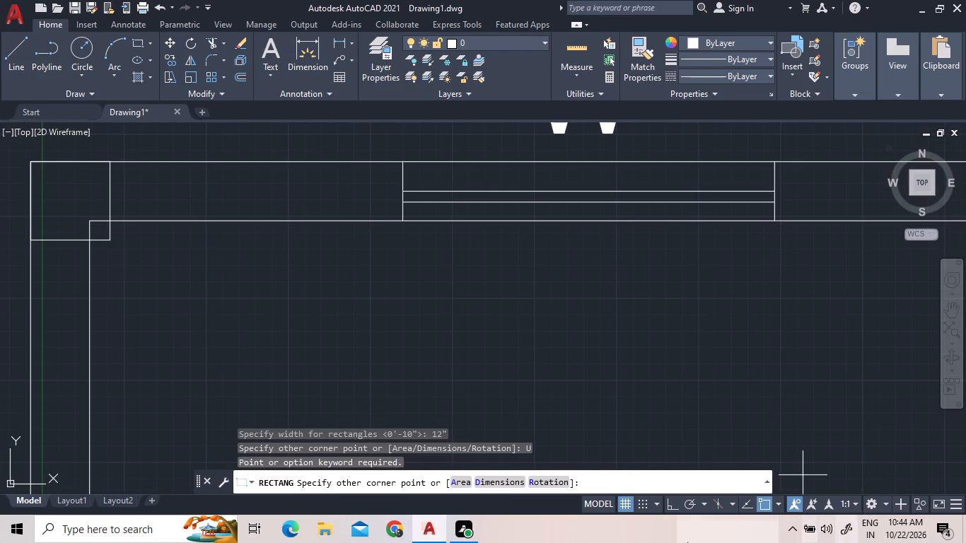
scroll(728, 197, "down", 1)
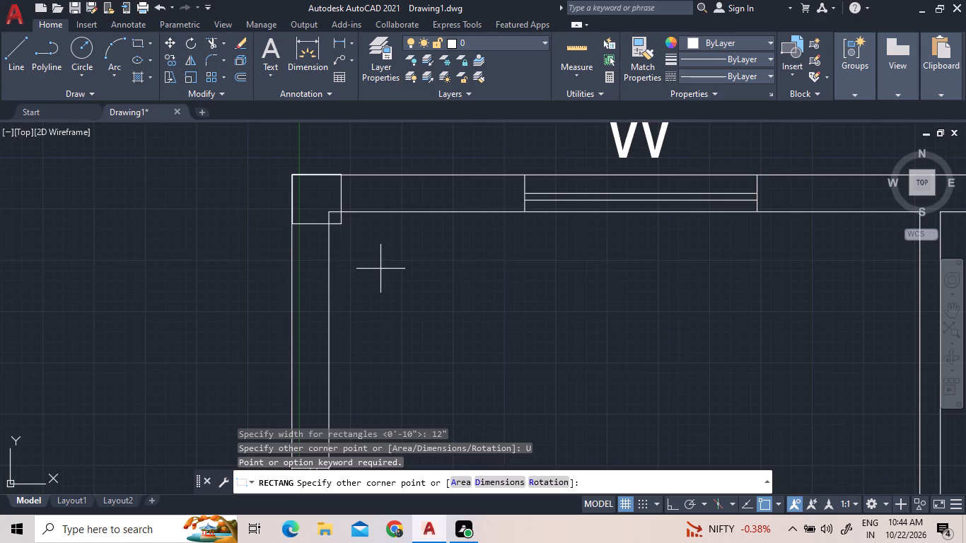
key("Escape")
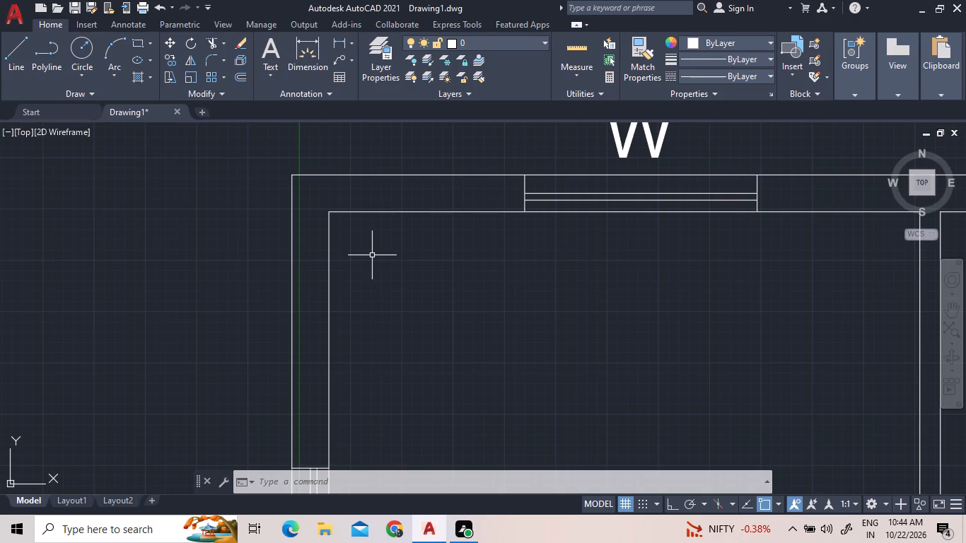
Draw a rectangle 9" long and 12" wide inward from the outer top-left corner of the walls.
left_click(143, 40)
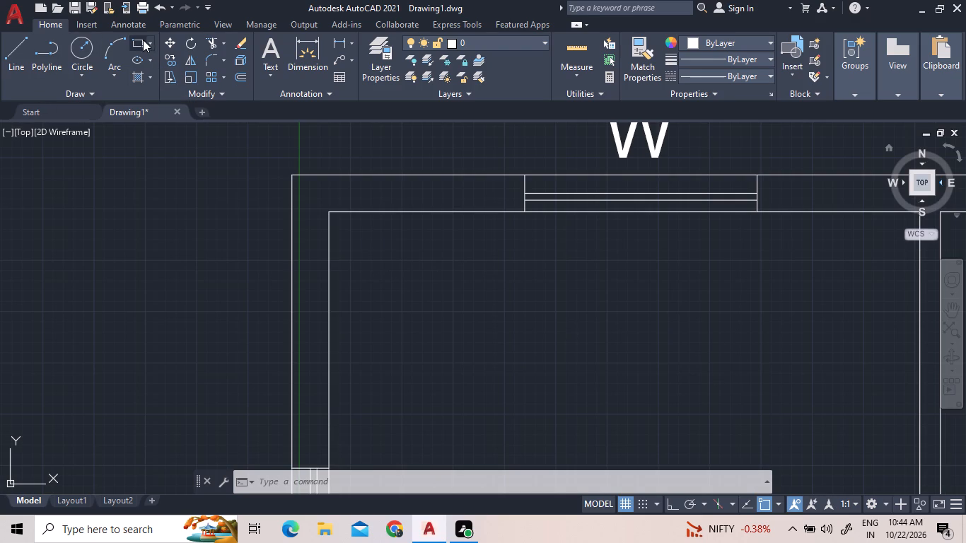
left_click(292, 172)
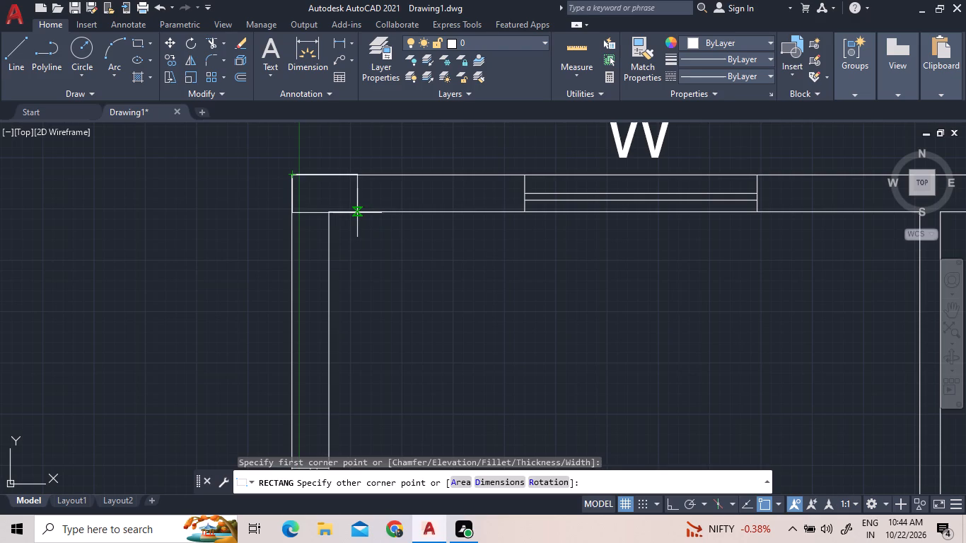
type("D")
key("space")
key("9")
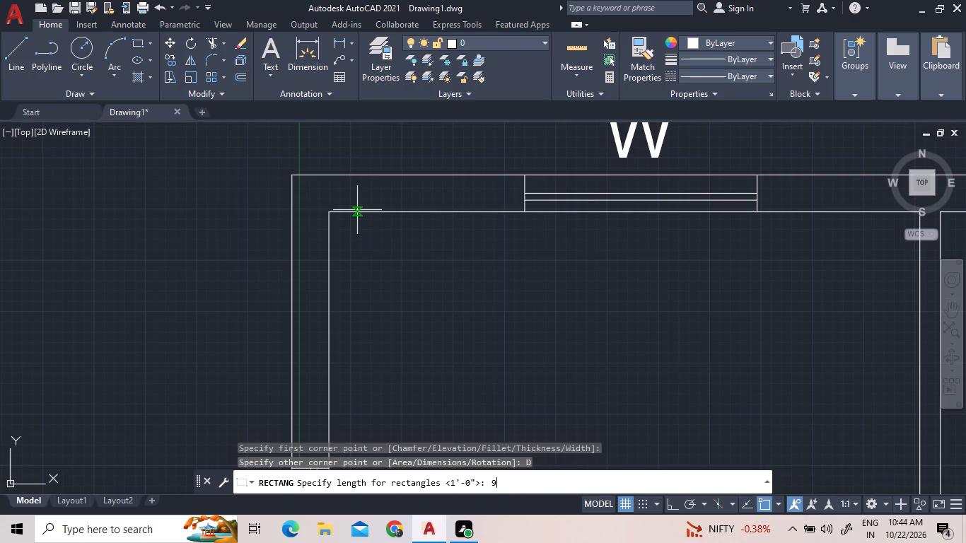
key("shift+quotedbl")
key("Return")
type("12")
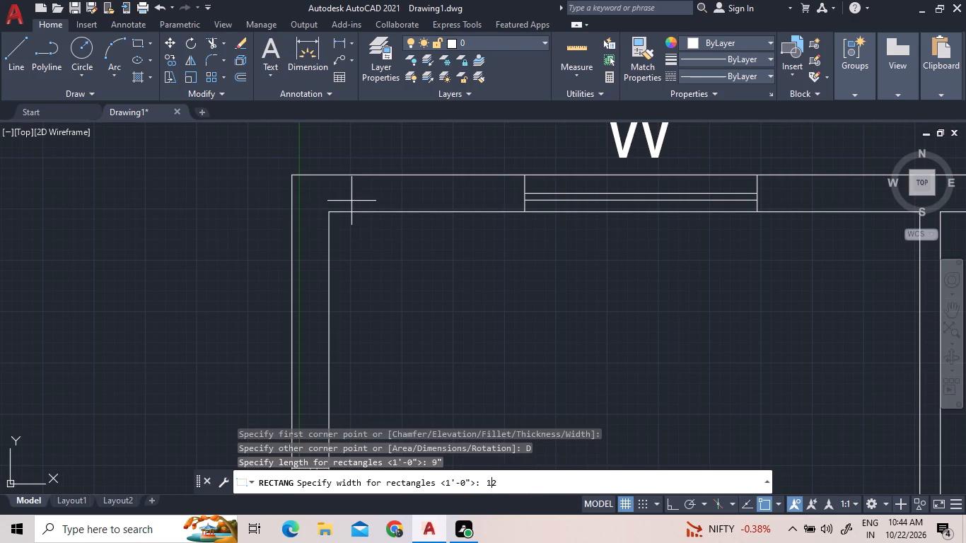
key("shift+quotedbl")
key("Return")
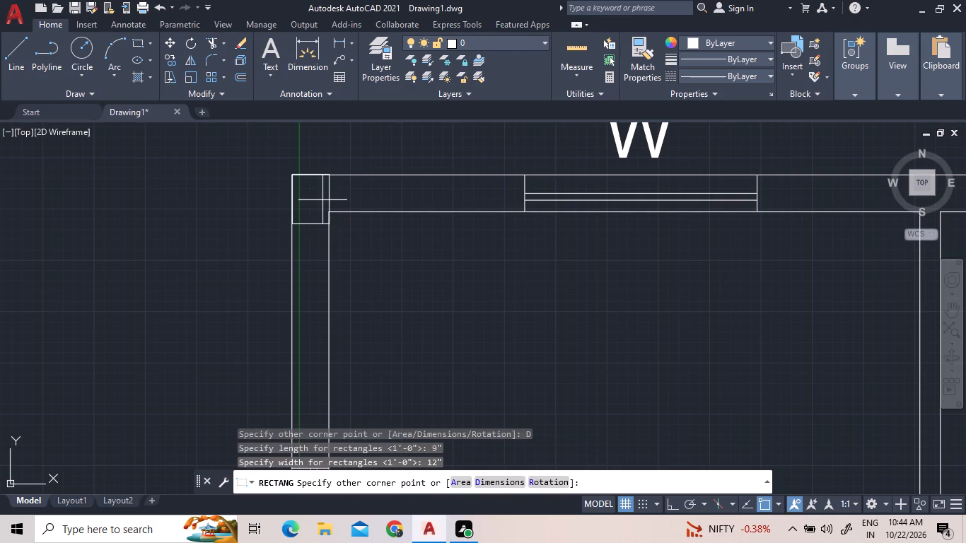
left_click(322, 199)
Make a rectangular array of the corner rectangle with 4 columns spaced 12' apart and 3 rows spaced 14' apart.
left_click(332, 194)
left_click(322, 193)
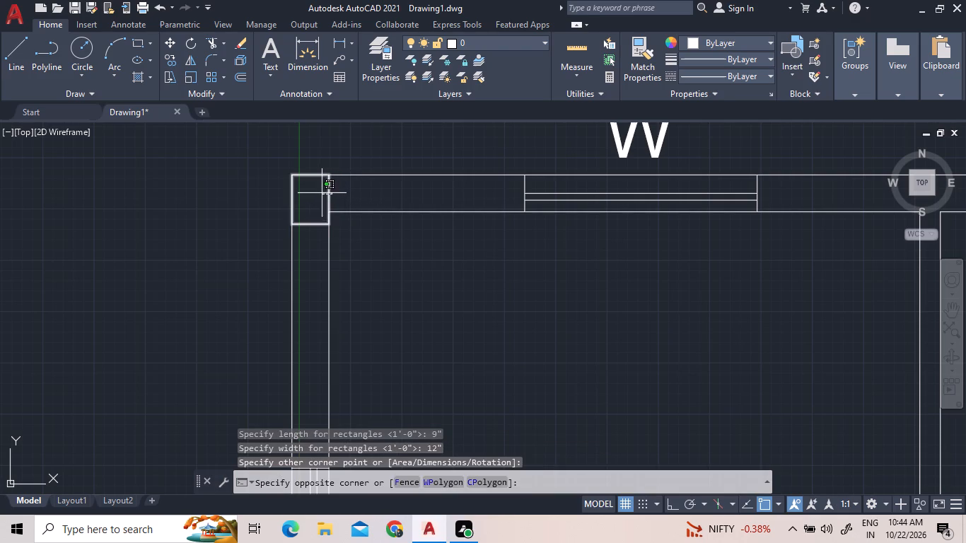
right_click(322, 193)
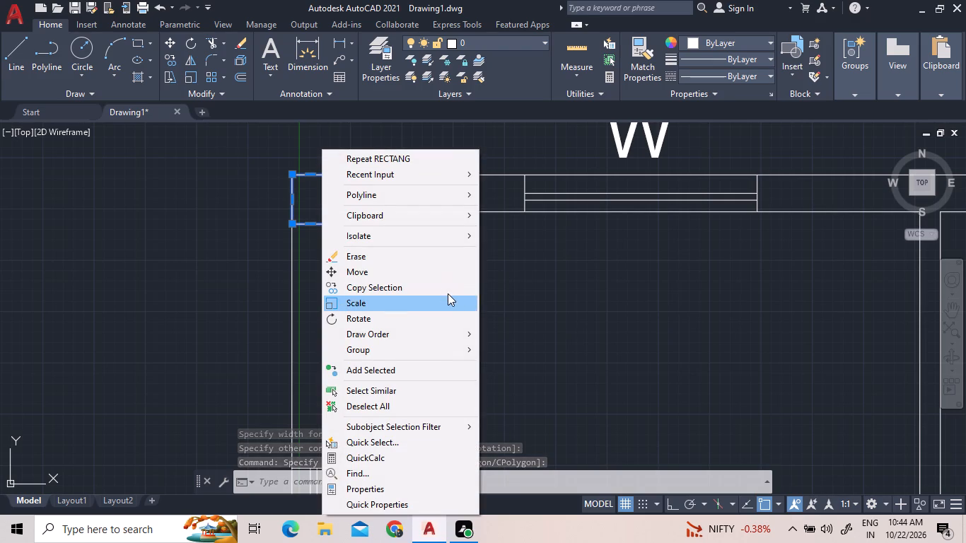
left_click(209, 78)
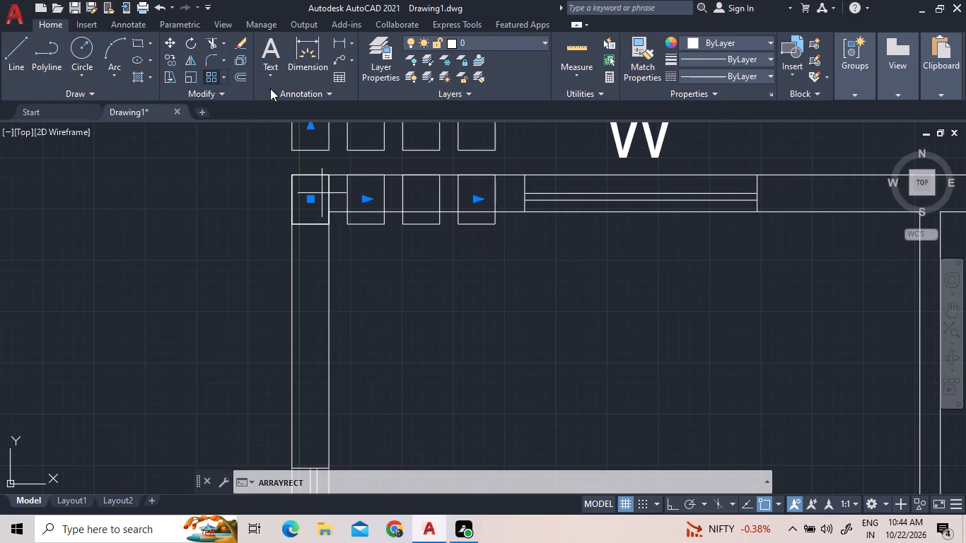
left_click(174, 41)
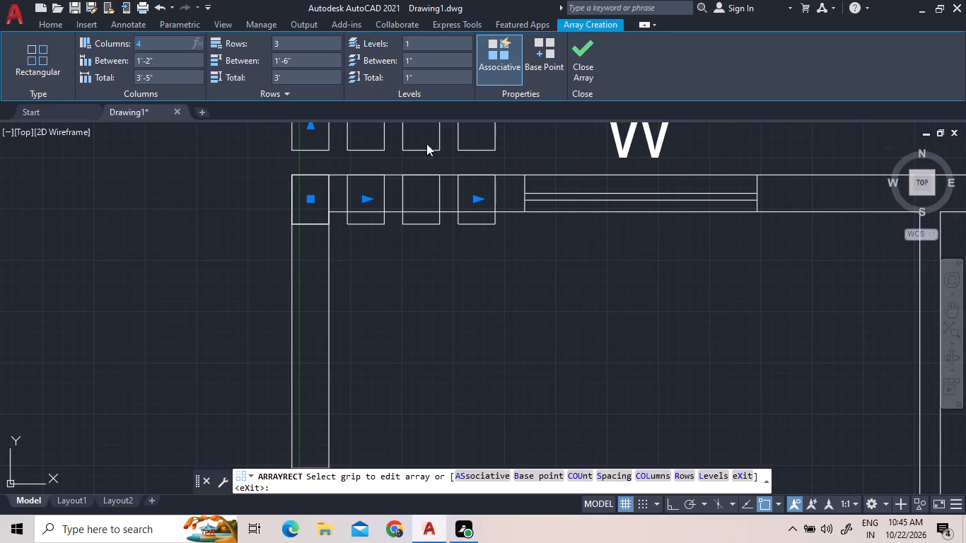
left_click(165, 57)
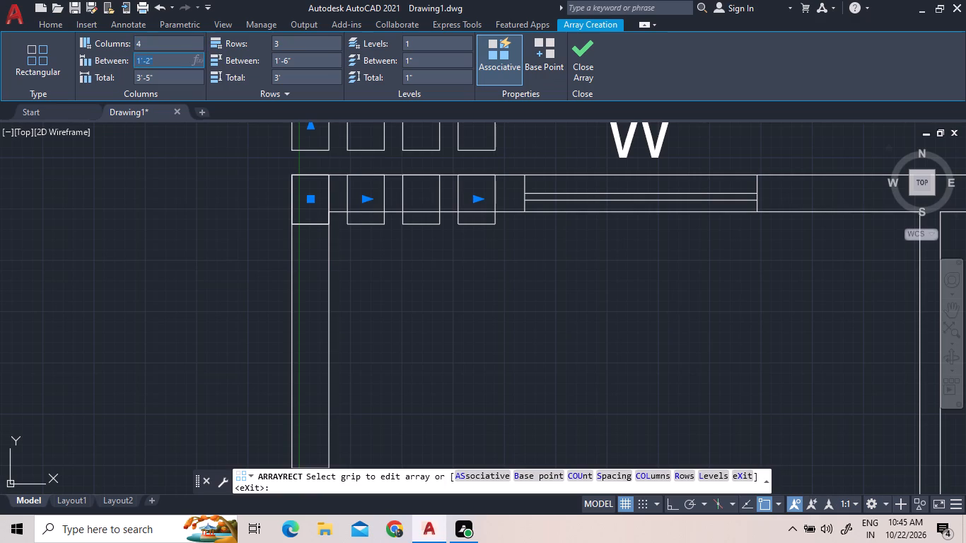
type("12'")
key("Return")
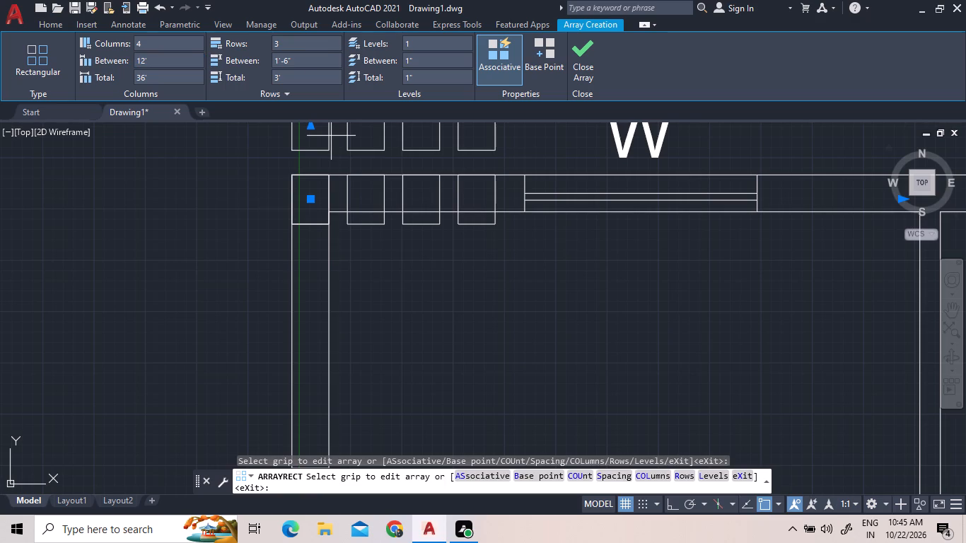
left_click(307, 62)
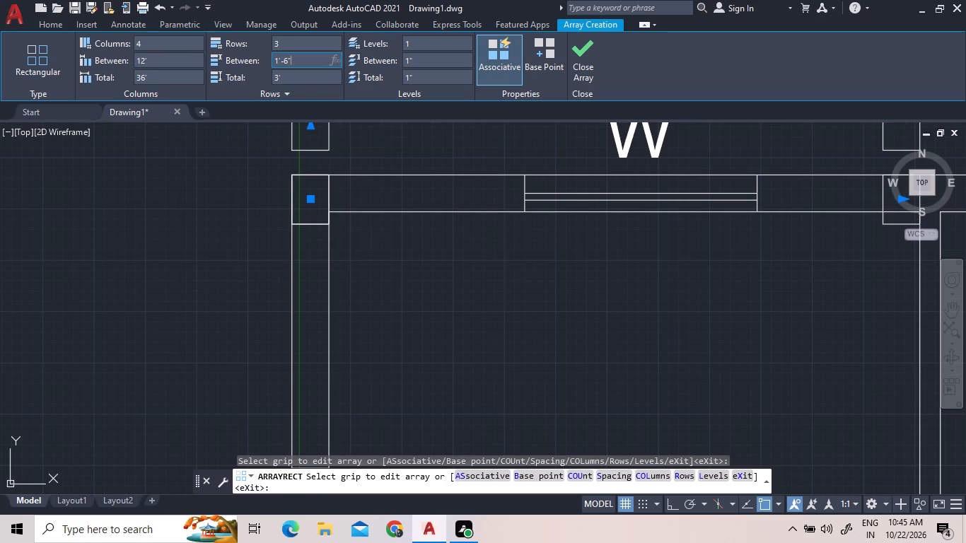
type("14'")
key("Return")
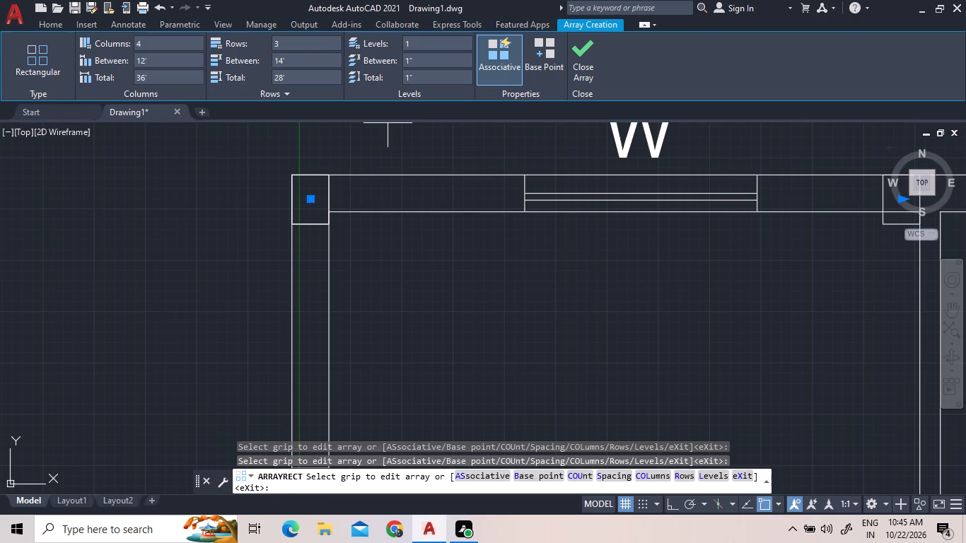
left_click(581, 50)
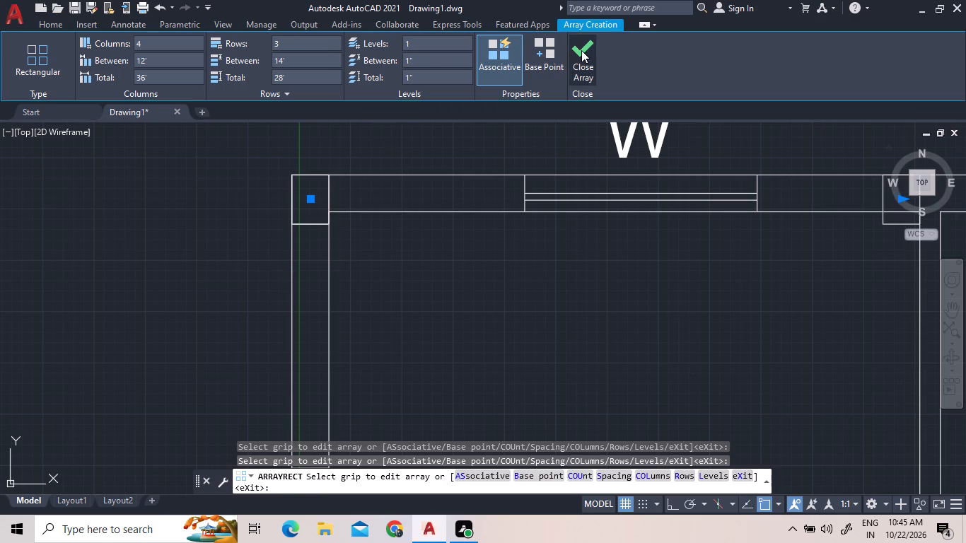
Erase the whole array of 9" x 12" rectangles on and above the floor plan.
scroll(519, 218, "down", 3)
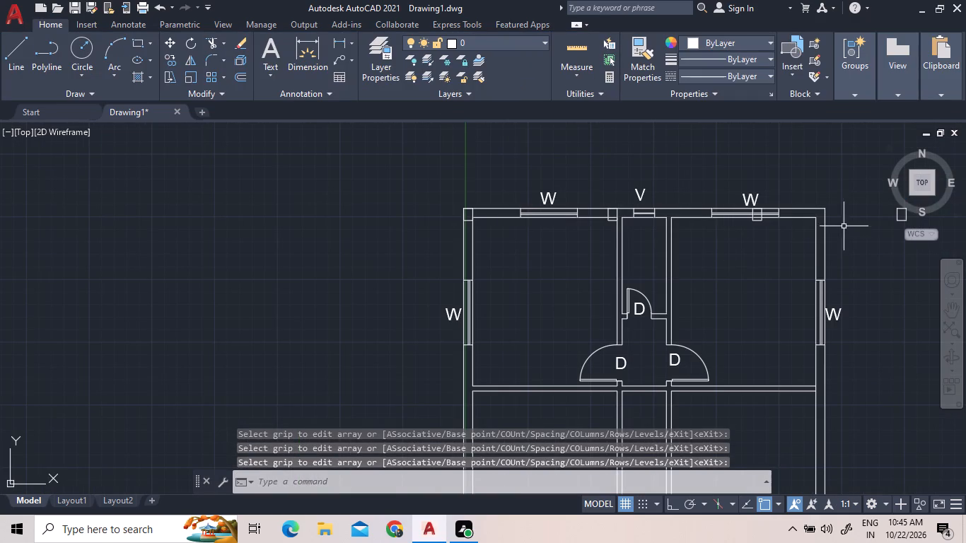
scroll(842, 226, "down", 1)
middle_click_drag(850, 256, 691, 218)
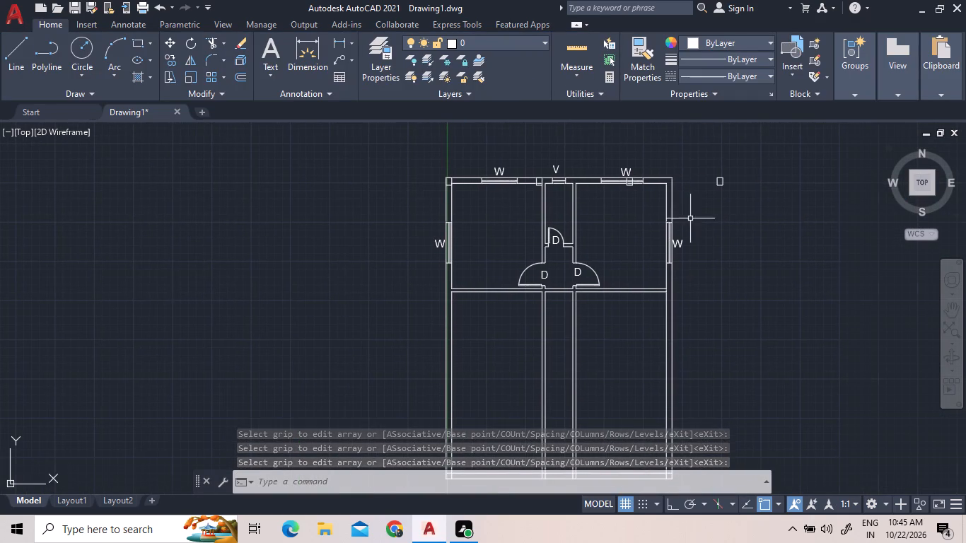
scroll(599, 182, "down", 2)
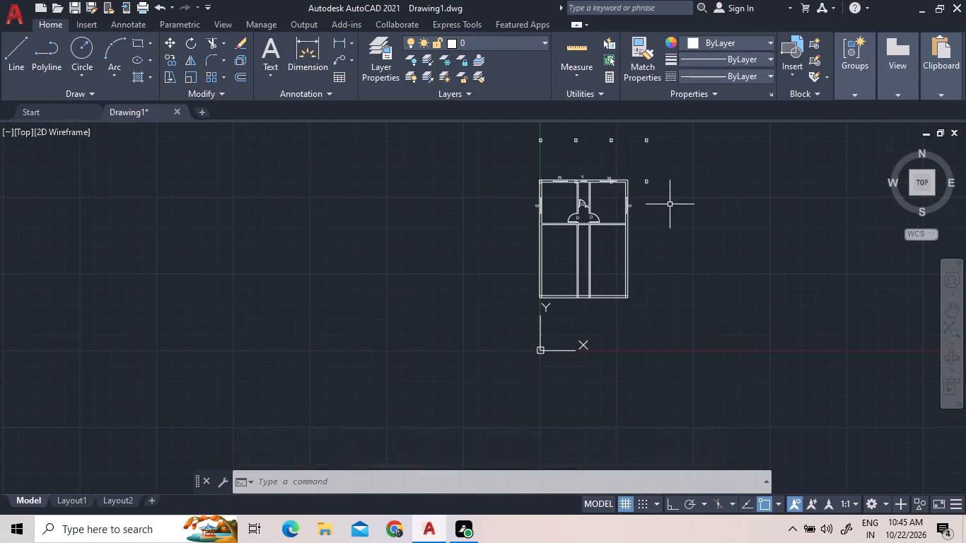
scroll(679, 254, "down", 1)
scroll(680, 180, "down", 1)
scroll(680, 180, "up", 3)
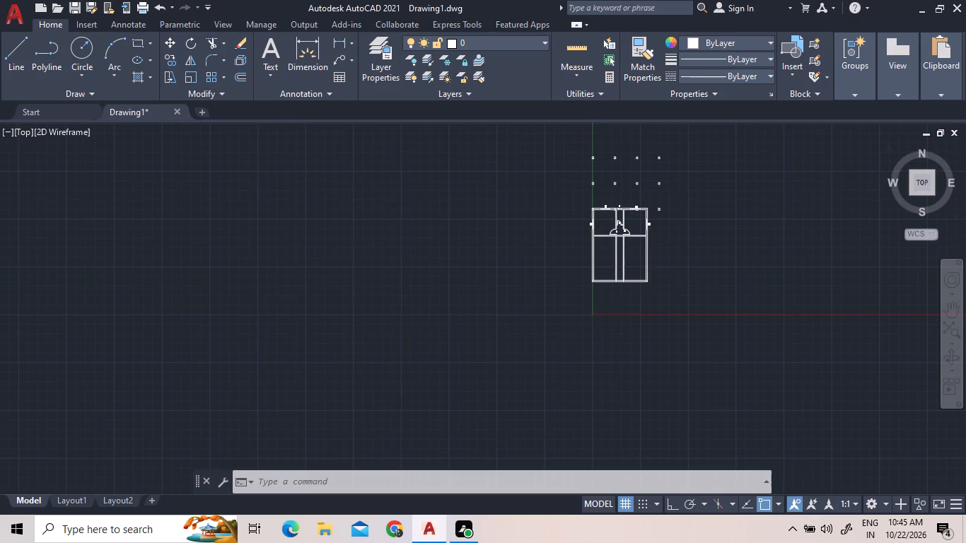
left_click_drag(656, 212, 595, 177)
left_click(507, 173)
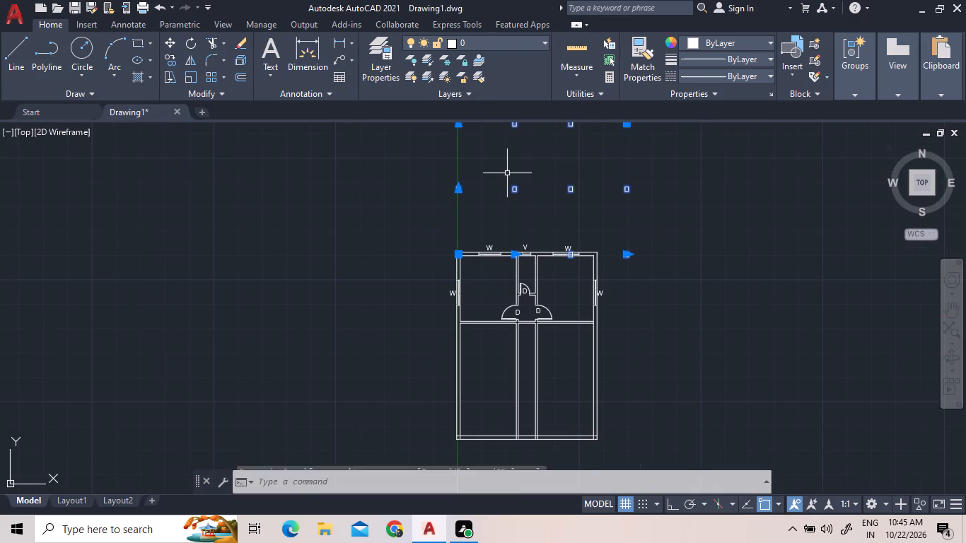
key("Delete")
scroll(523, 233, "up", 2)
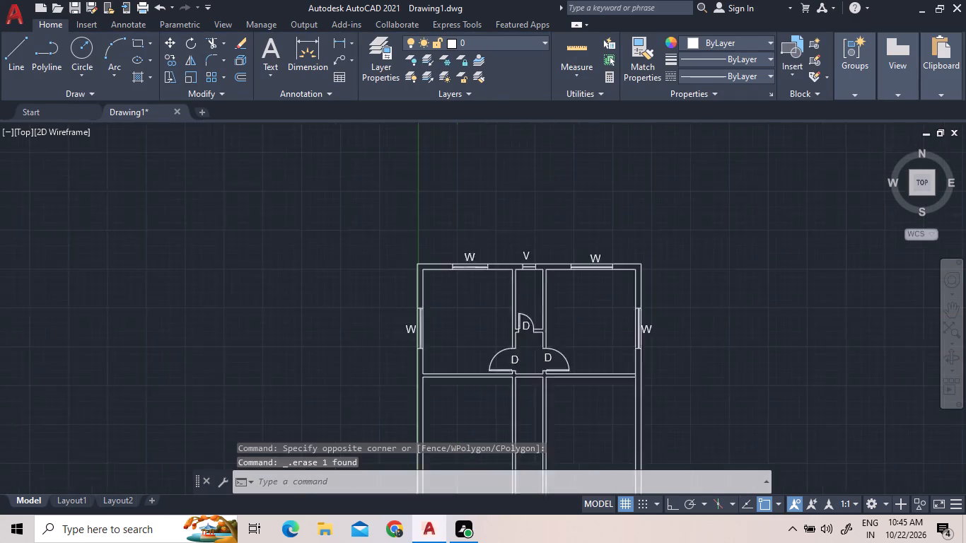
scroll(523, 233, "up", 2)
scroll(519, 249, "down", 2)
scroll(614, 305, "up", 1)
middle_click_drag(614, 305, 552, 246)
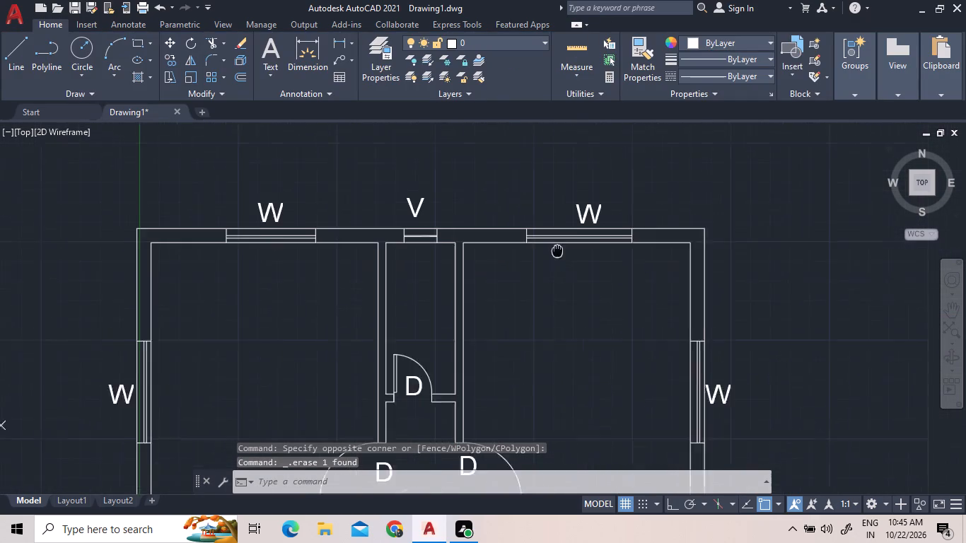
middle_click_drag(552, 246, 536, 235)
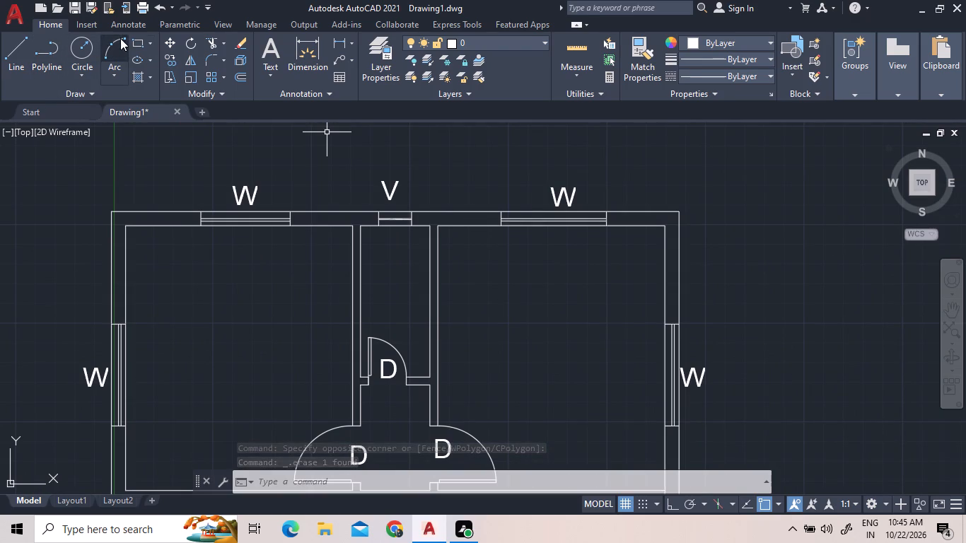
Draw a rectangle 9" long and 12" wide inward from the outer top-left corner of the walls.
left_click(134, 46)
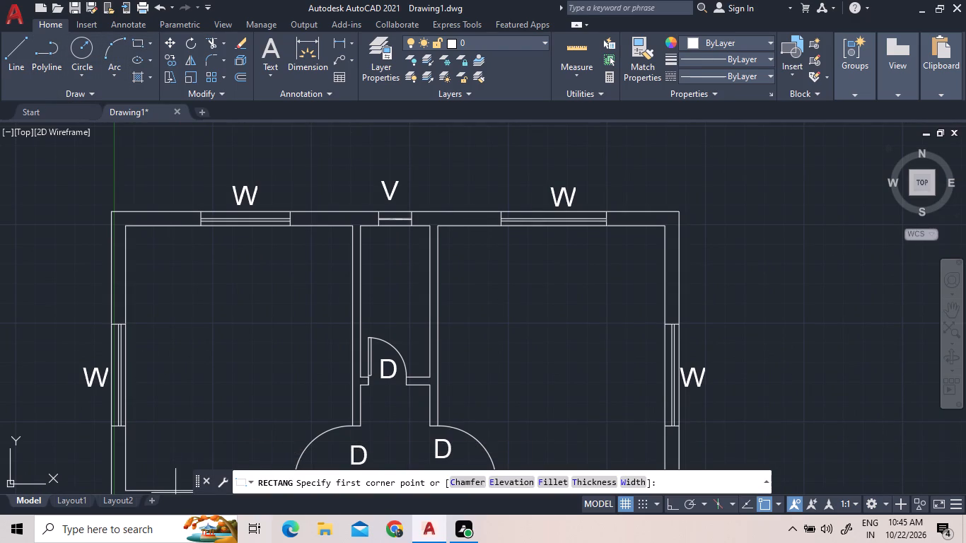
left_click(111, 214)
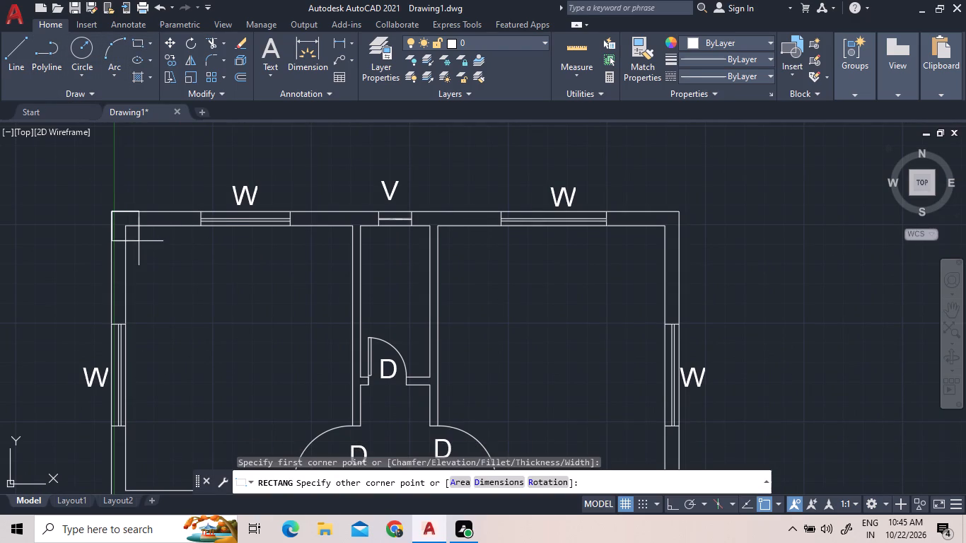
type("D")
key("space")
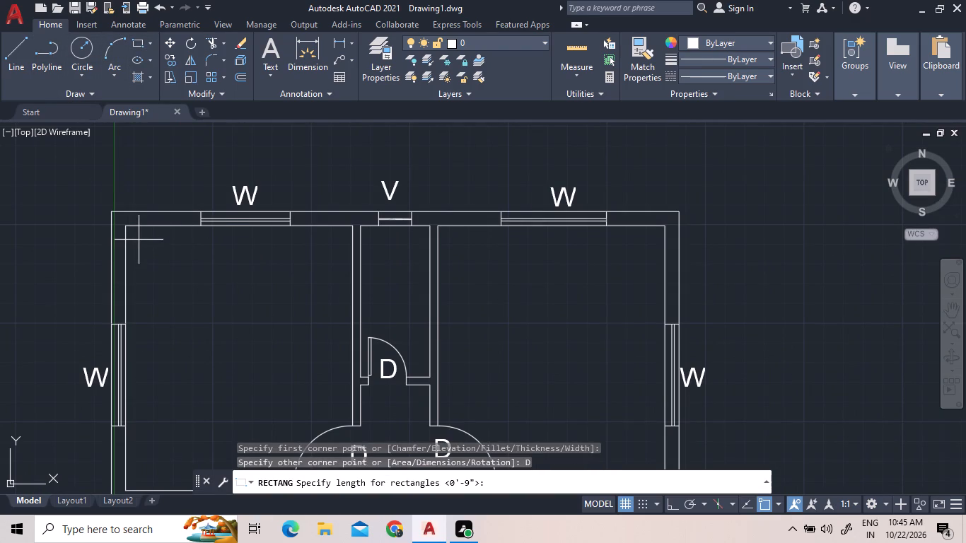
key("9")
key("shift+quotedbl")
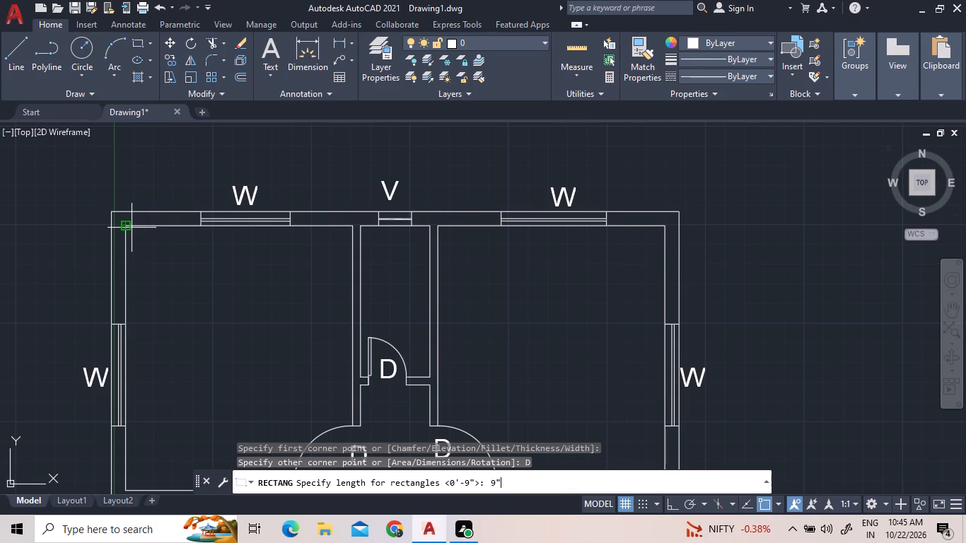
key("Return")
type("12")
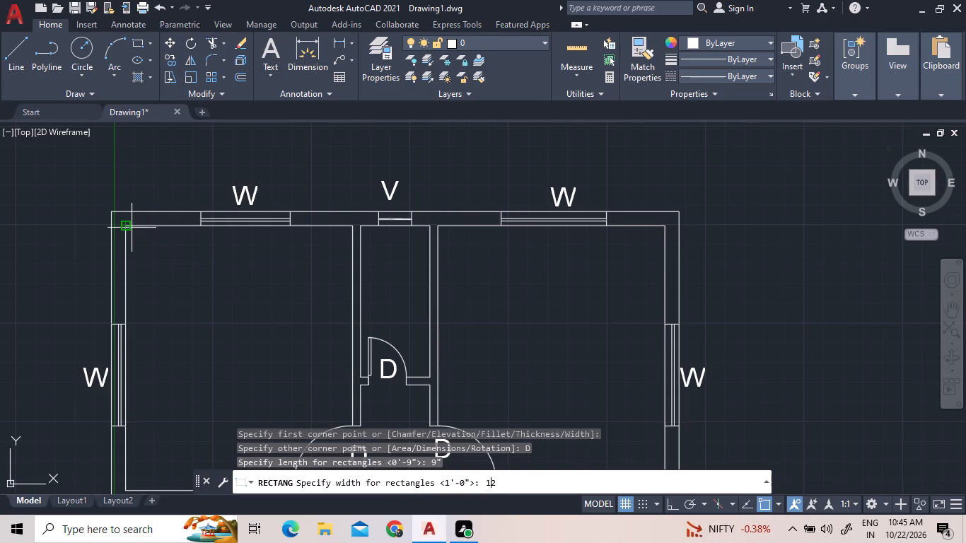
key("shift+quotedbl")
key("Return")
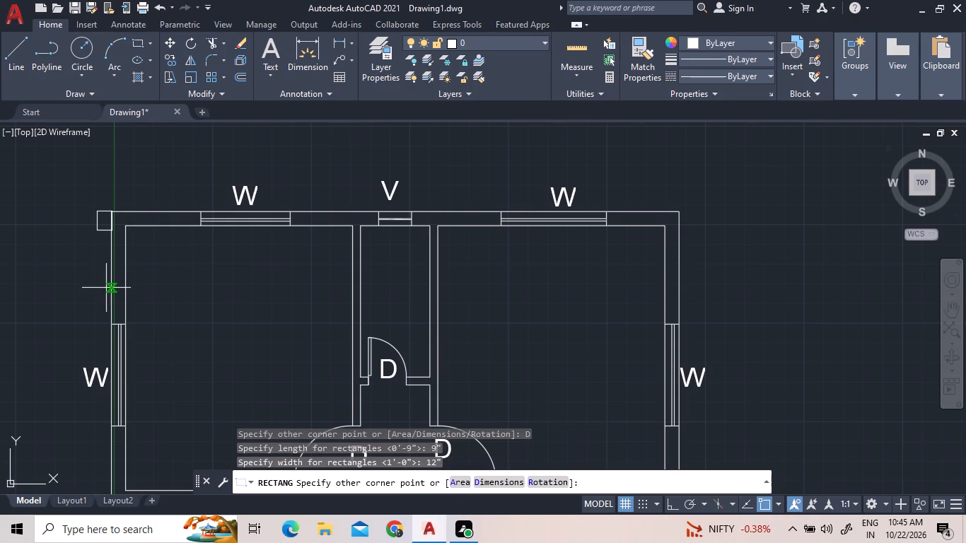
left_click(156, 281)
With ortho on, copy the corner rectangle by its centre along the top wall to the junction with the left vertical partition.
scroll(117, 202, "up", 1)
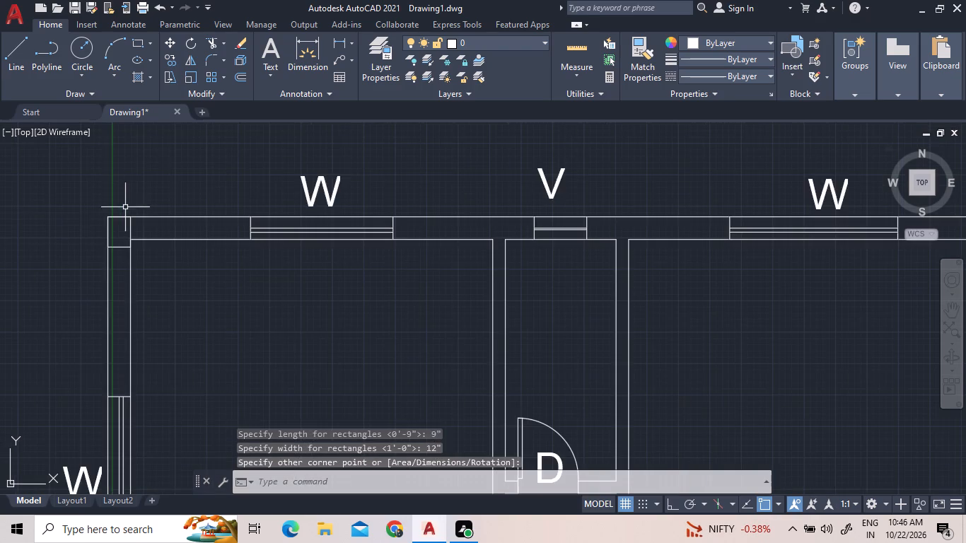
scroll(125, 207, "down", 1)
middle_click_drag(125, 207, 40, 187)
scroll(40, 187, "up", 1)
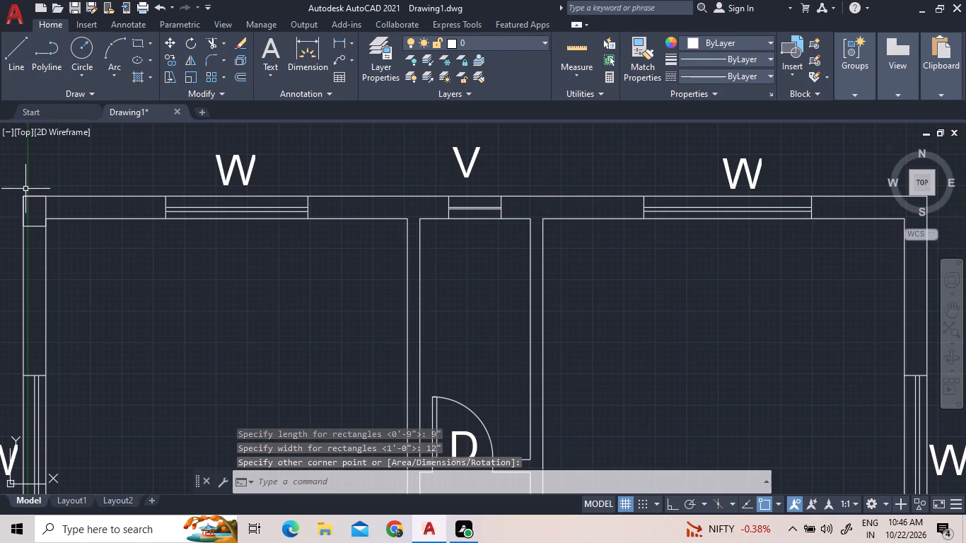
left_click(46, 206)
right_click(44, 207)
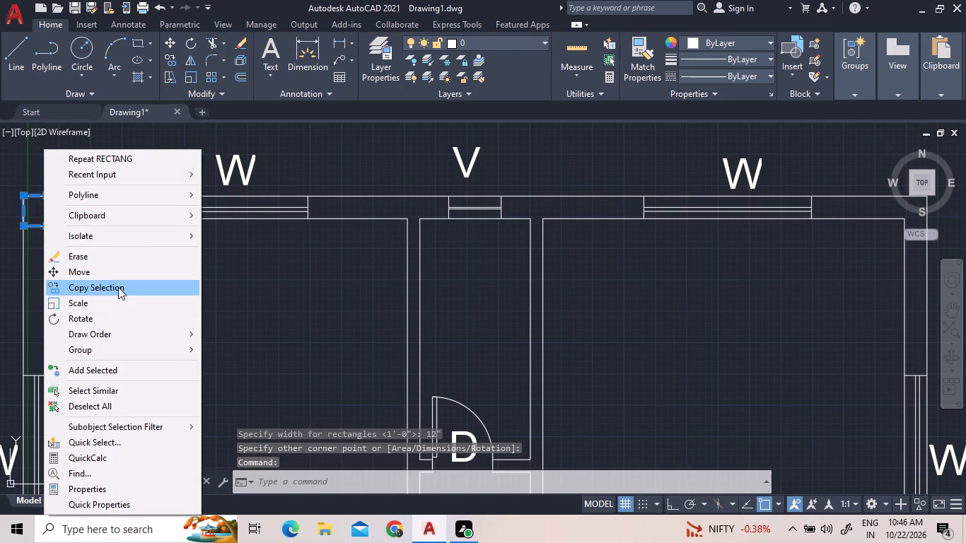
left_click(118, 287)
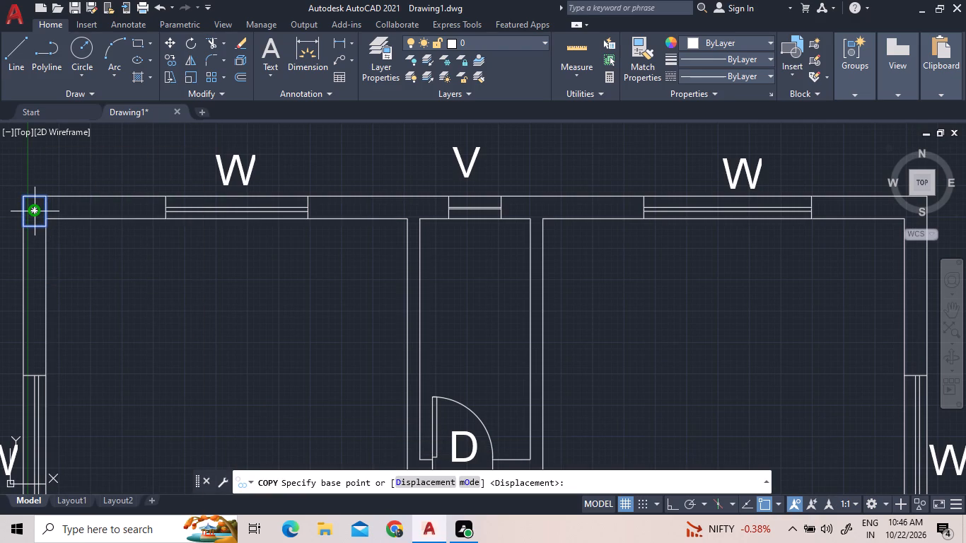
left_click(32, 213)
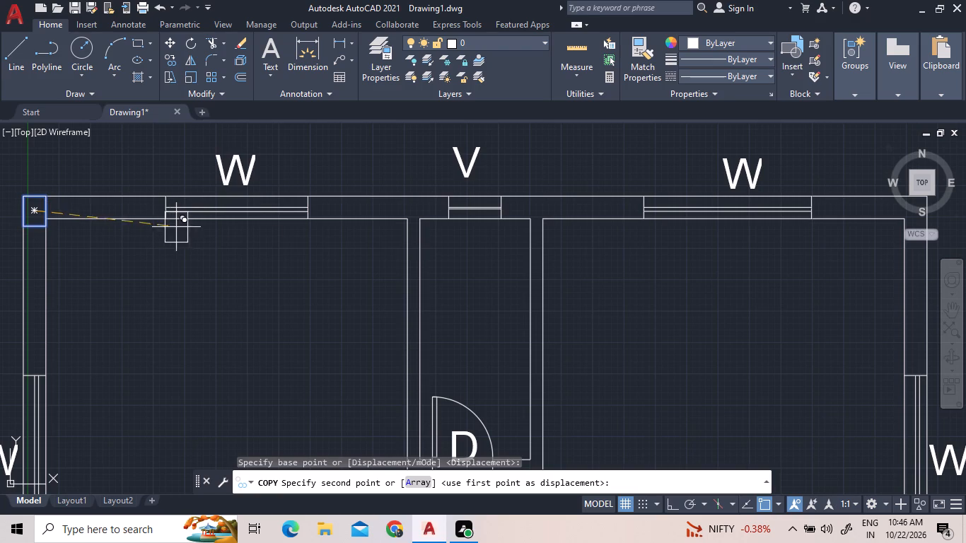
key("F8")
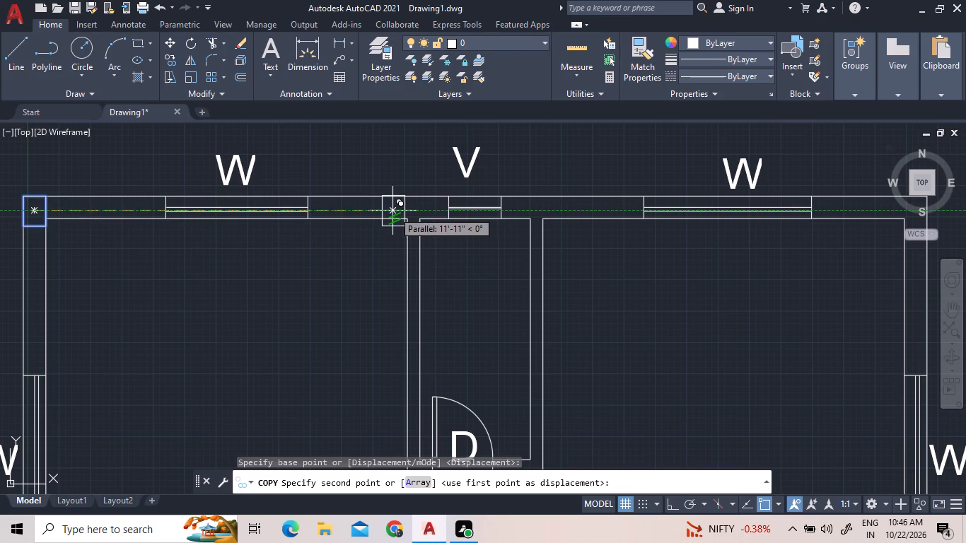
scroll(391, 211, "up", 3)
scroll(391, 211, "down", 2)
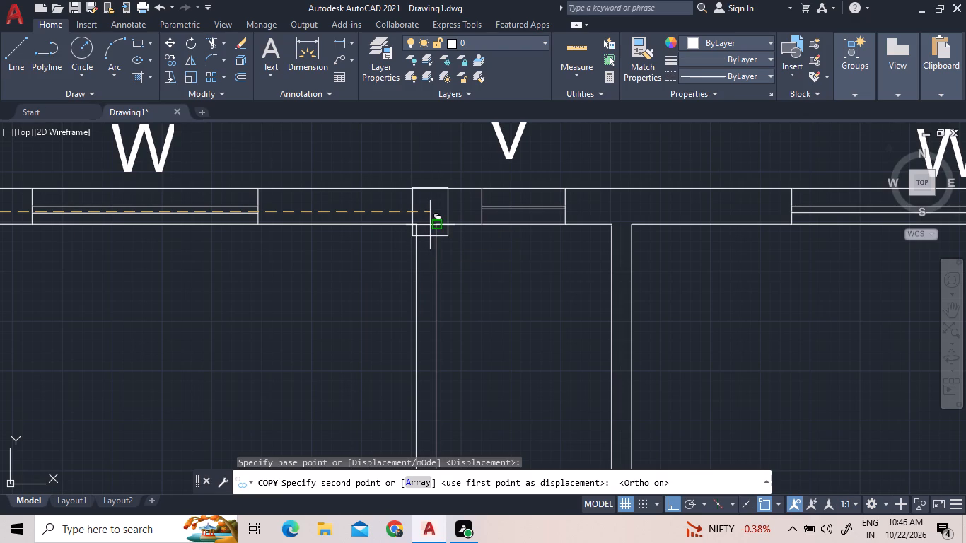
scroll(430, 224, "up", 3)
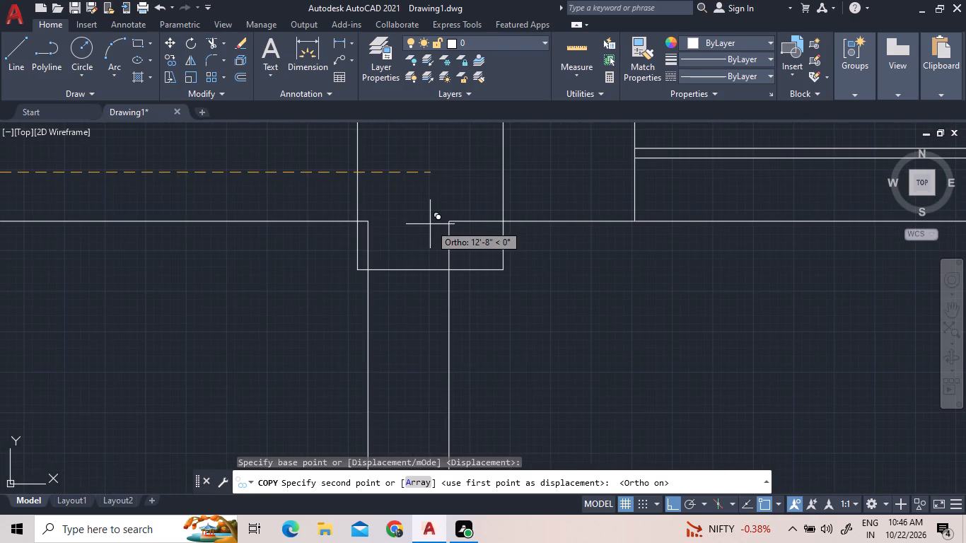
left_click(412, 219)
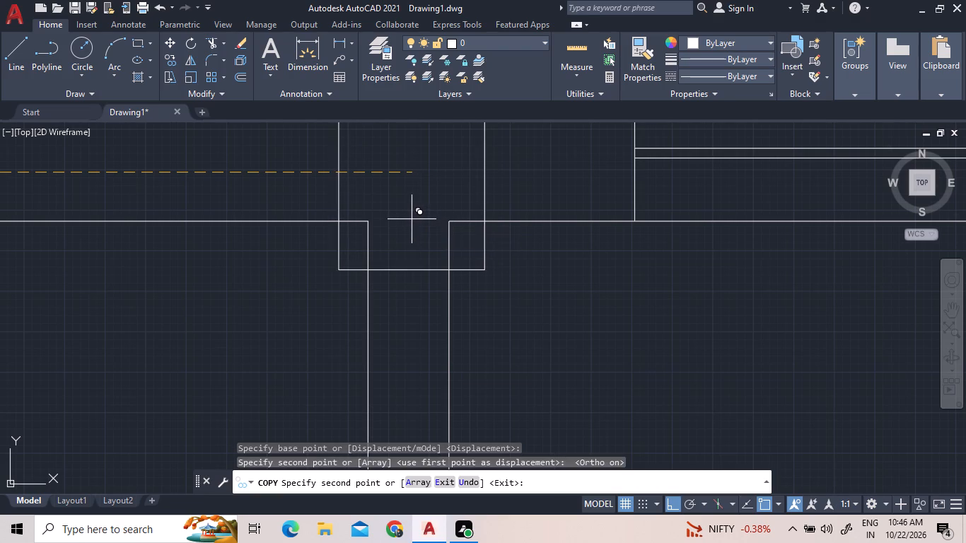
Place another copy of the column rectangle 29'-3" along the top wall, in the top-right wall corner.
scroll(390, 308, "down", 5)
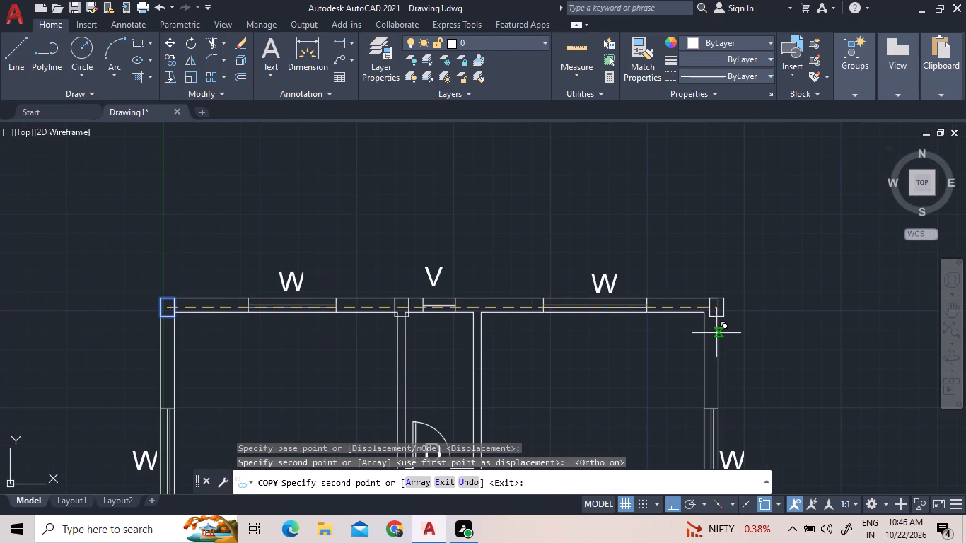
scroll(715, 333, "up", 2)
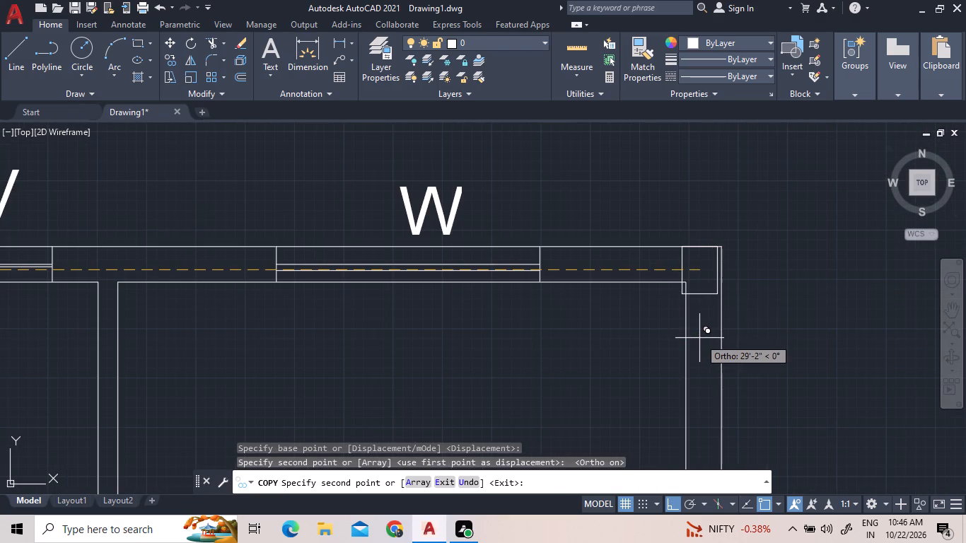
scroll(704, 336, "up", 3)
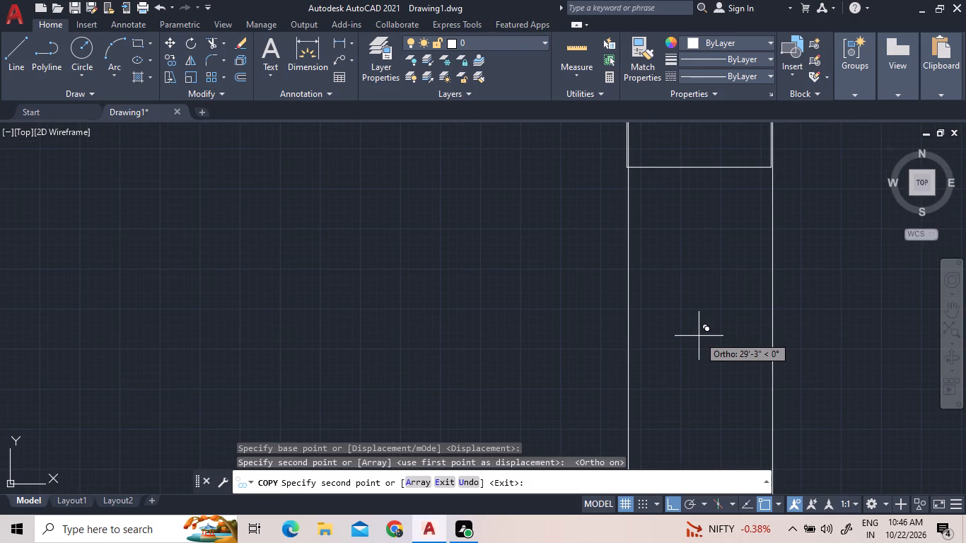
scroll(702, 337, "up", 2)
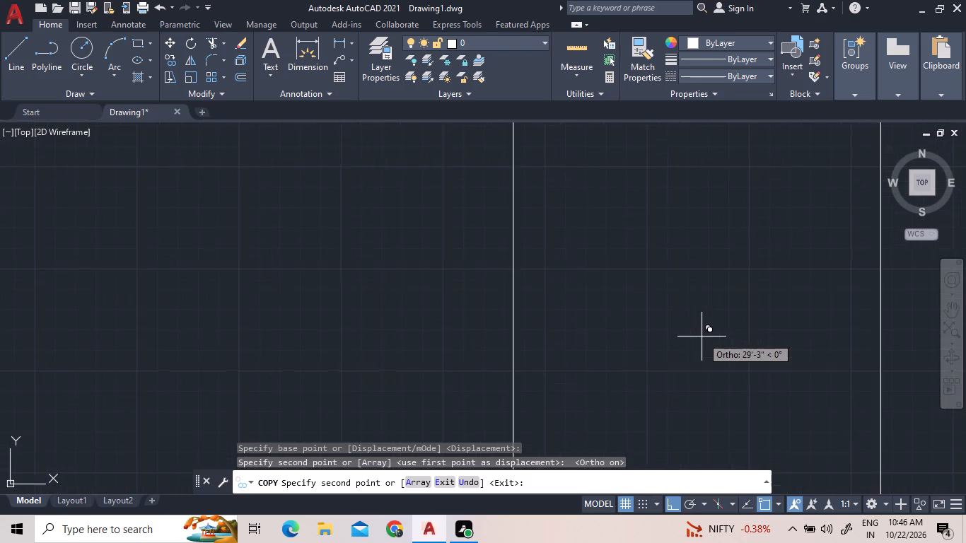
scroll(702, 337, "down", 4)
scroll(673, 232, "up", 3)
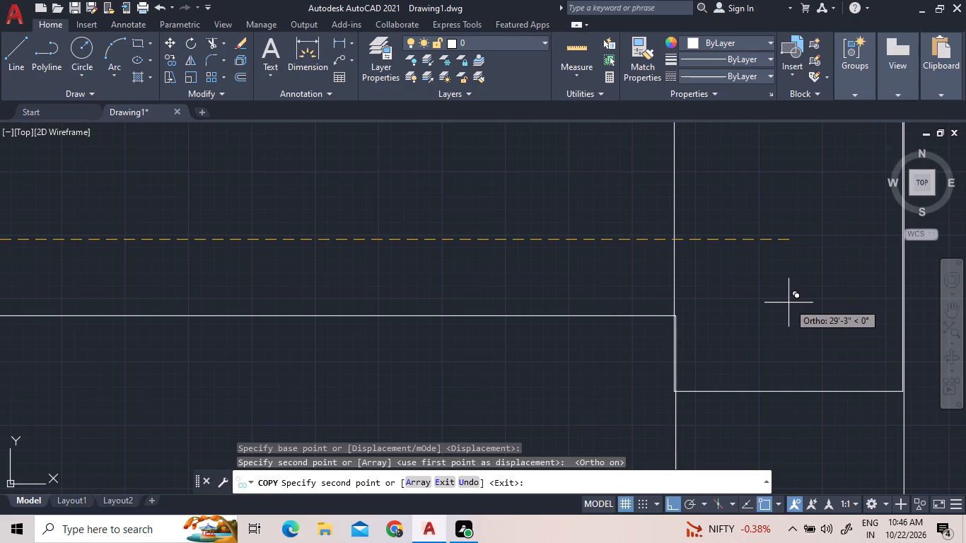
scroll(788, 303, "up", 1)
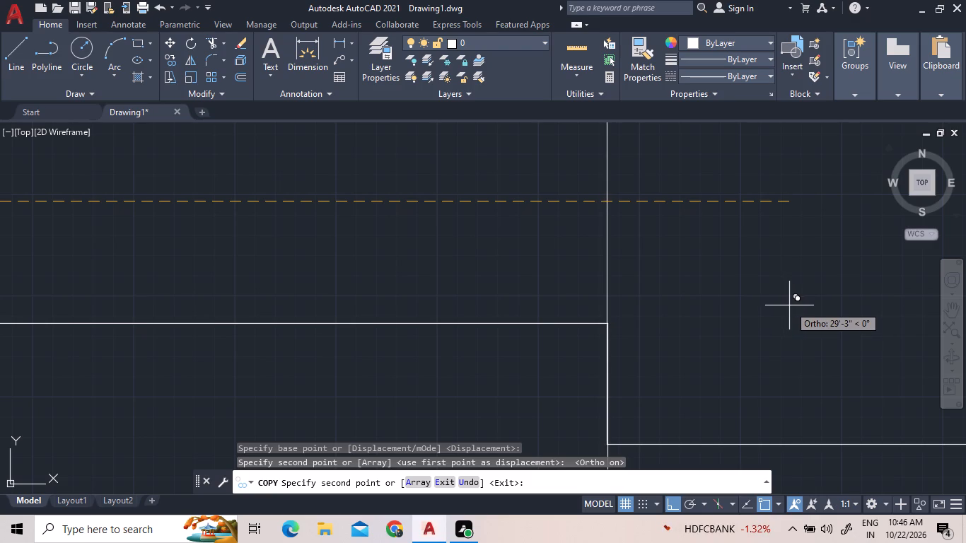
left_click(789, 305)
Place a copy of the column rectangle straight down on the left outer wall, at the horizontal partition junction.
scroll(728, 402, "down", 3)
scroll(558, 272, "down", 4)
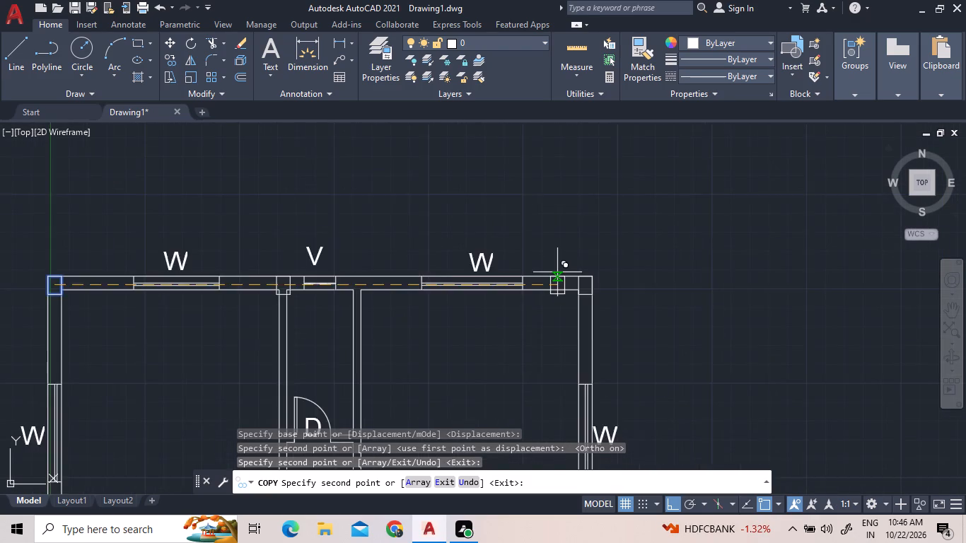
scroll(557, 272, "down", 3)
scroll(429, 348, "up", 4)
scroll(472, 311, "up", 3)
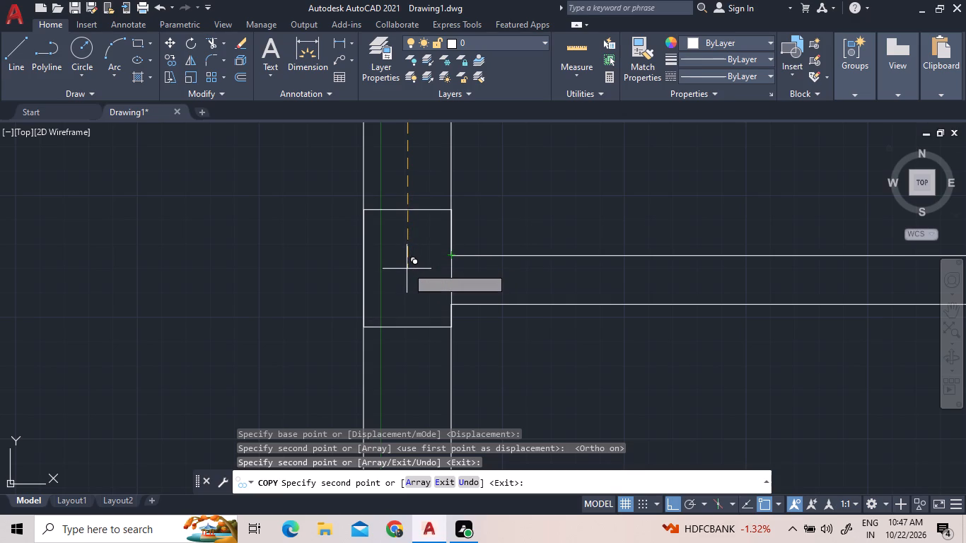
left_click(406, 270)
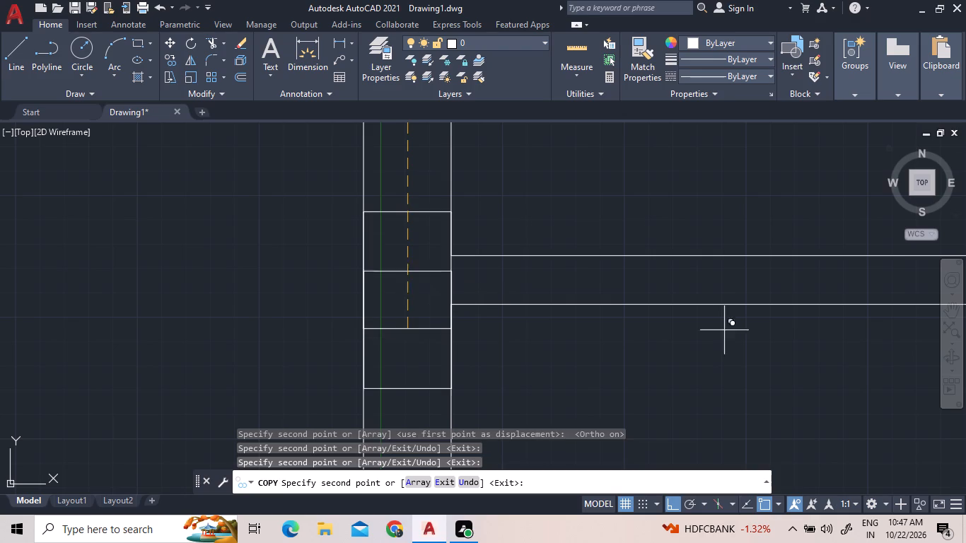
Place another column copy about 14'-6" straight down, on the left outer wall centred on the horizontal partition, and end copying.
scroll(441, 331, "down", 6)
scroll(582, 325, "up", 3)
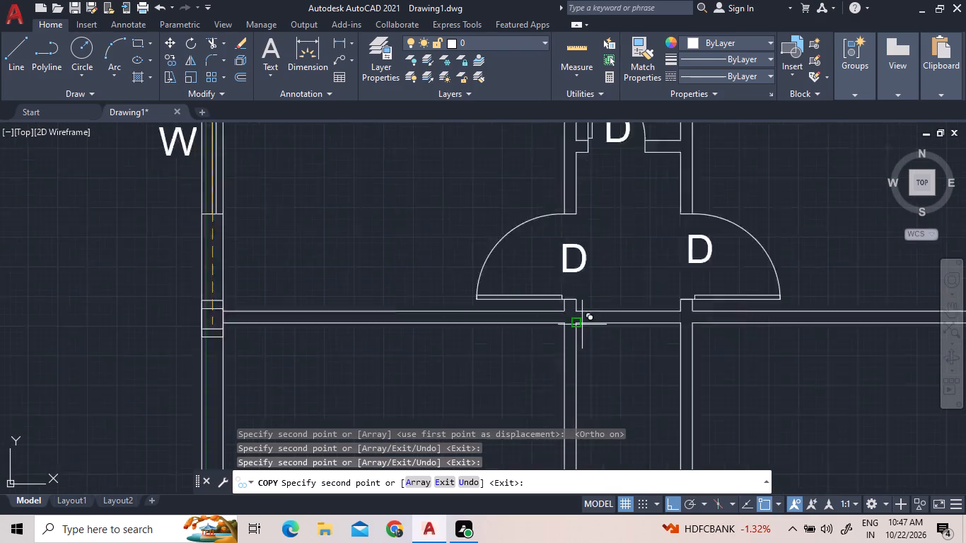
scroll(582, 325, "up", 2)
left_click(541, 298)
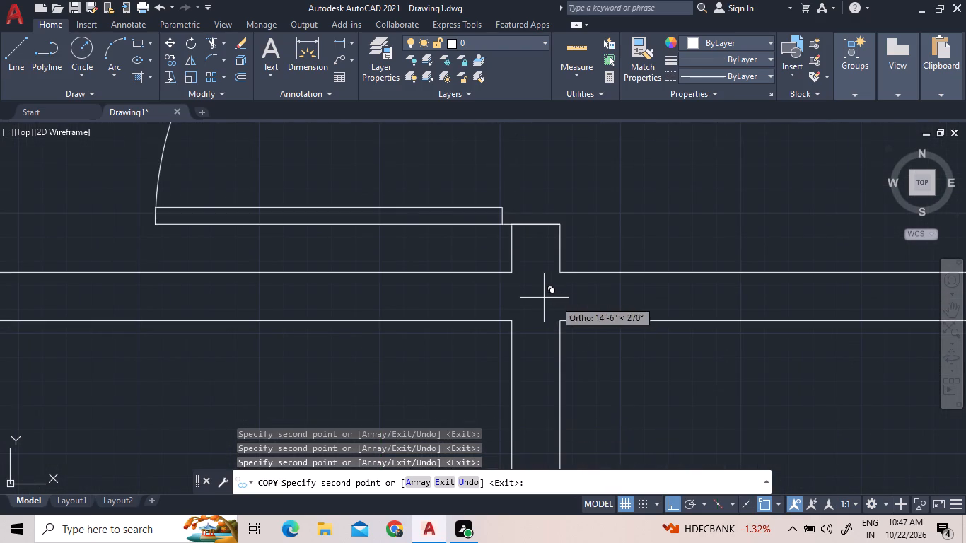
scroll(539, 311, "down", 3)
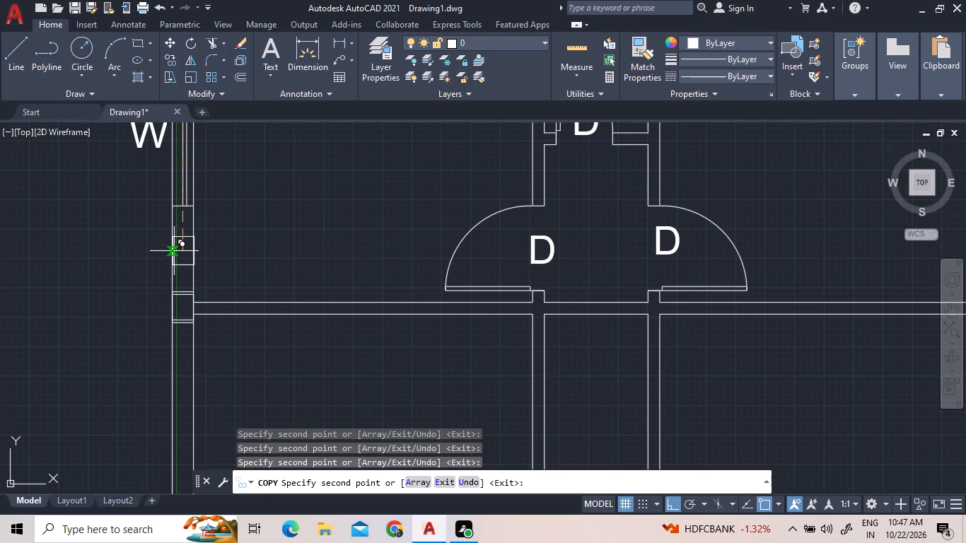
key("Escape")
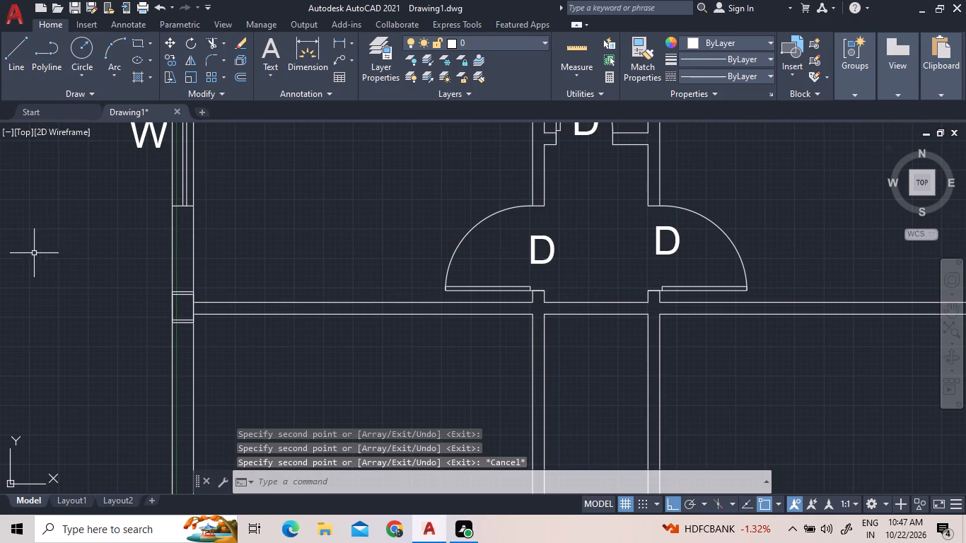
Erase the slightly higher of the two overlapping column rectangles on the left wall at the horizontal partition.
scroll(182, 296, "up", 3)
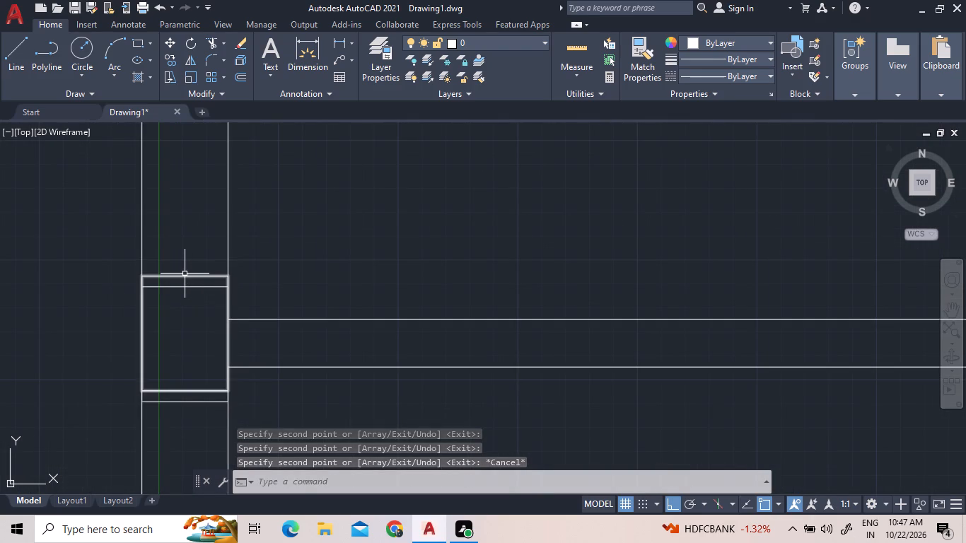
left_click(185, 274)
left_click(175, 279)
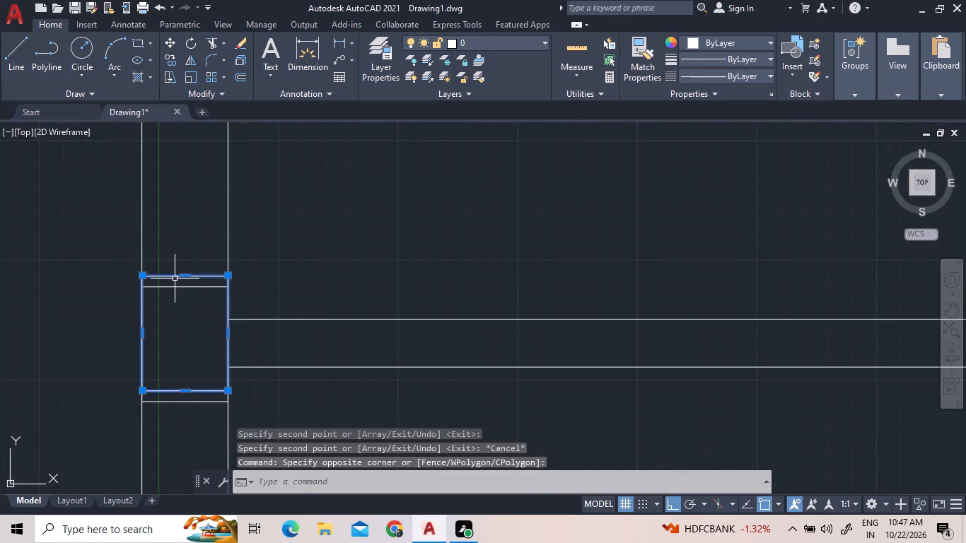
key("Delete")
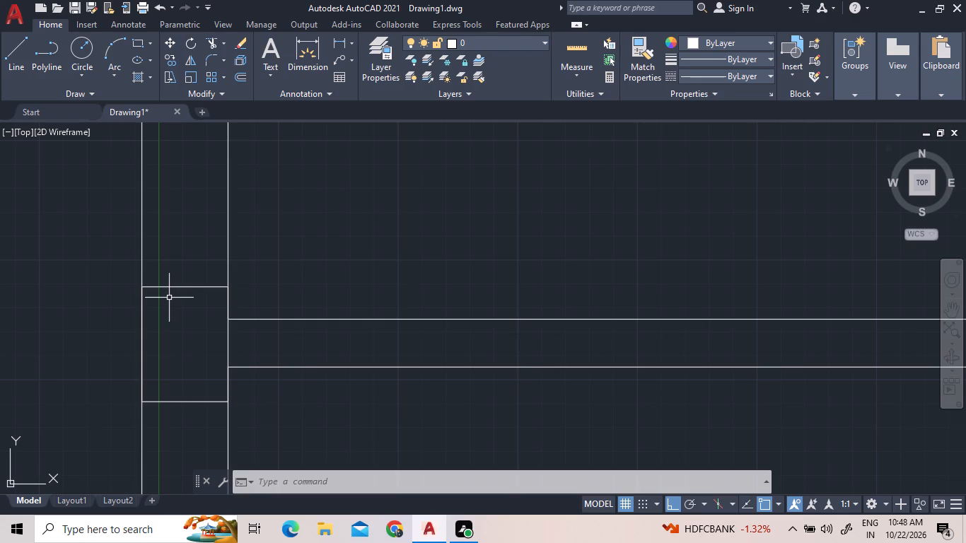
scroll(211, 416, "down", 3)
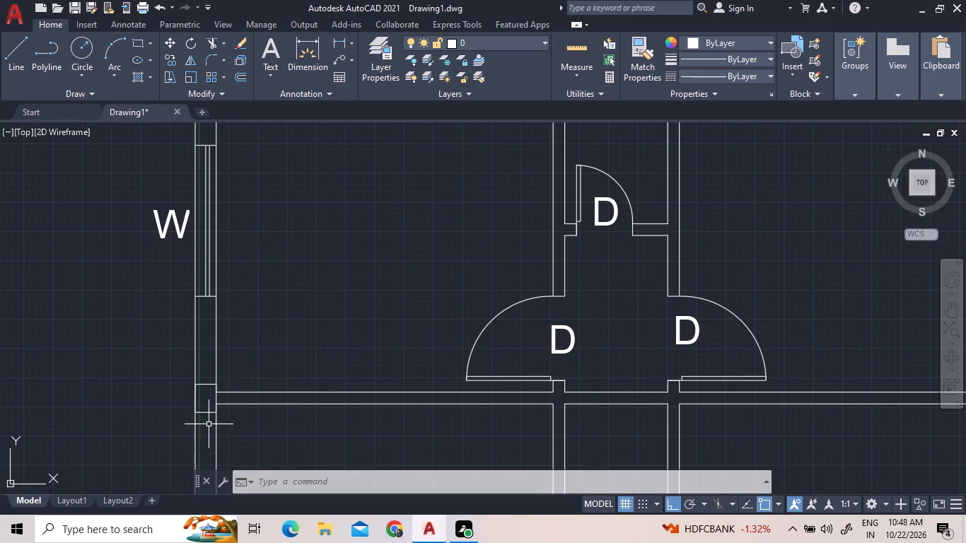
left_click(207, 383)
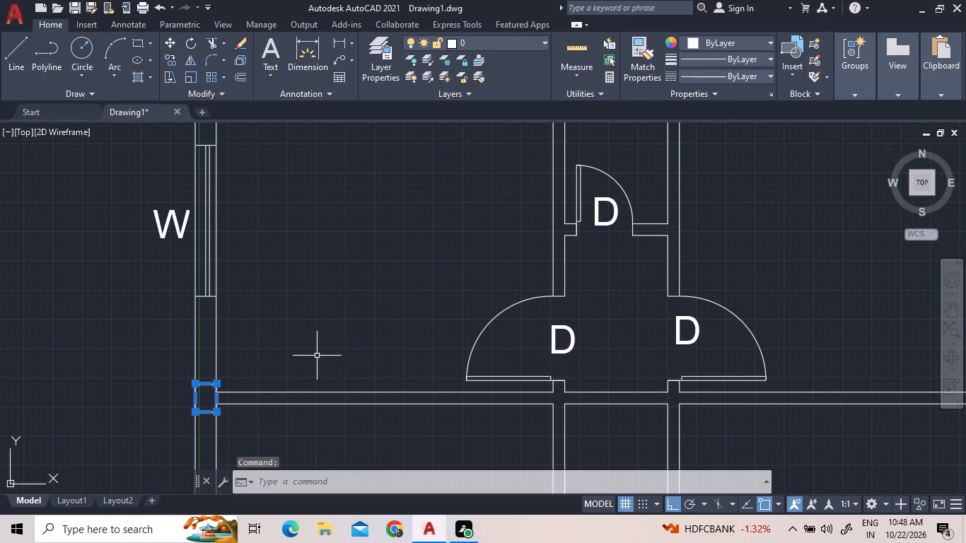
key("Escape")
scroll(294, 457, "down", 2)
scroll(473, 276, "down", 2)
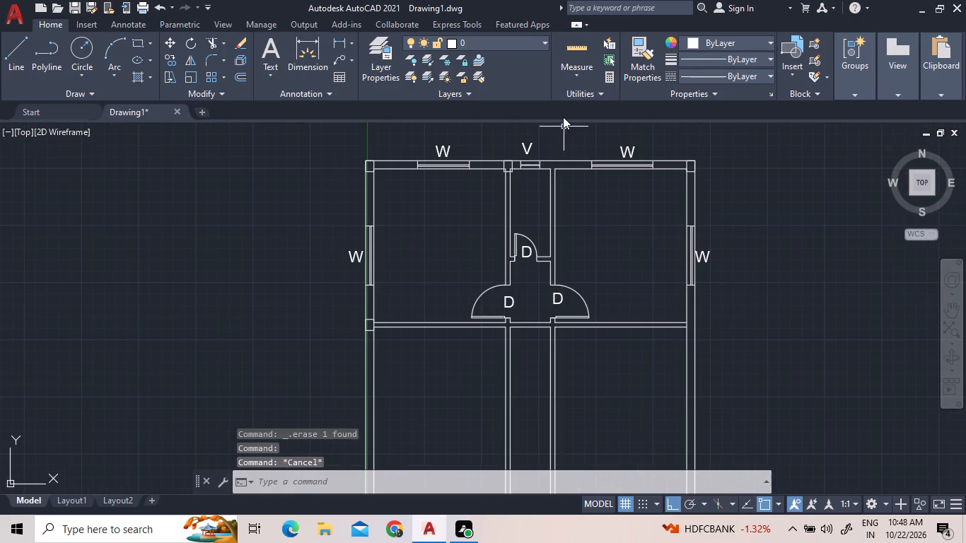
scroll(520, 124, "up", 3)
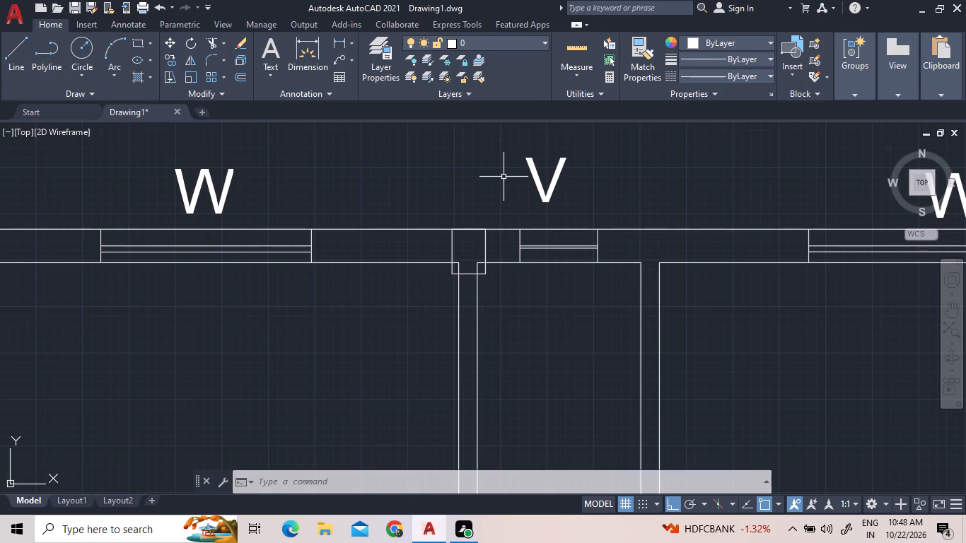
Rotate the column rectangle at the top wall's left partition junction about its upper-right corner so its 12" side lies horizontally.
left_click(454, 247)
right_click(412, 297)
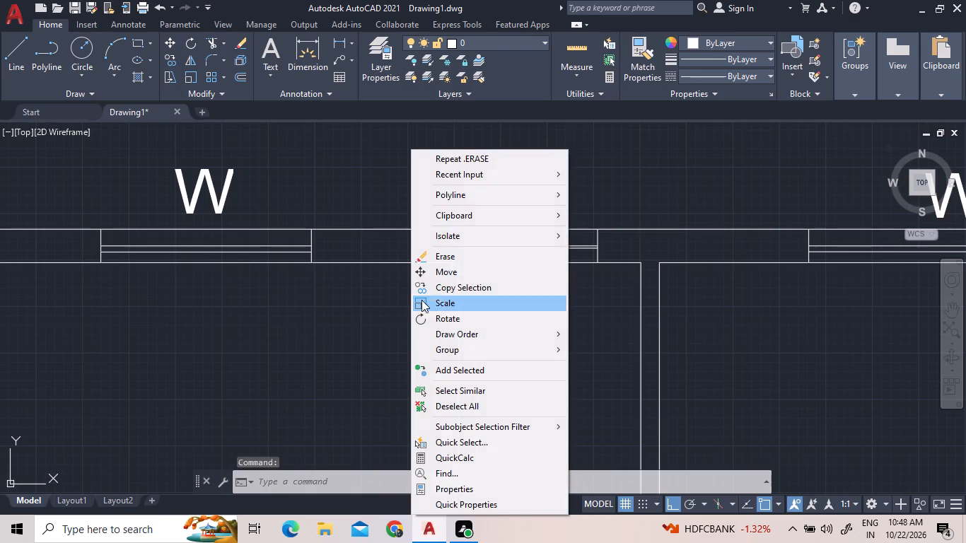
left_click(444, 320)
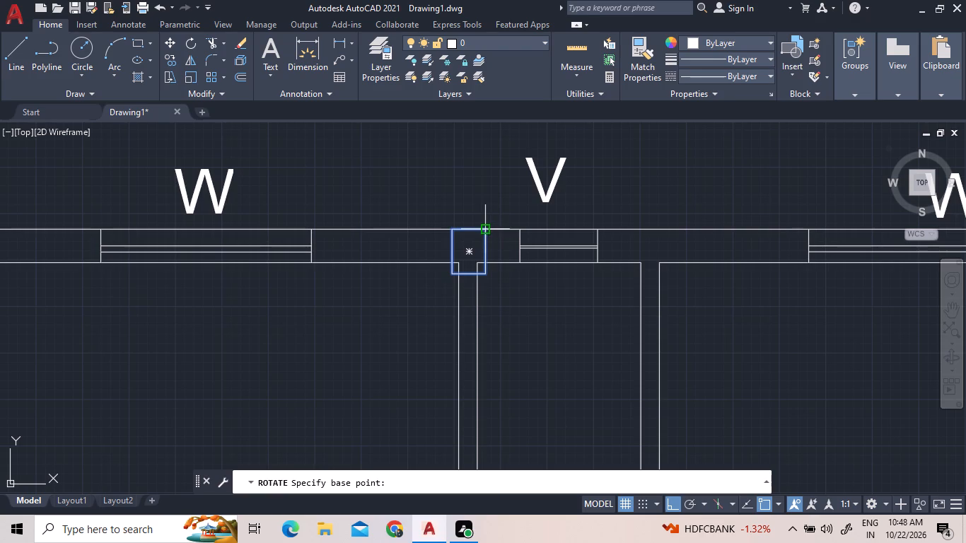
left_click(484, 227)
left_click(499, 306)
Move the rotated column rectangle down by its centre onto the inner corner where the top wall meets the left vertical partition.
left_click(508, 218)
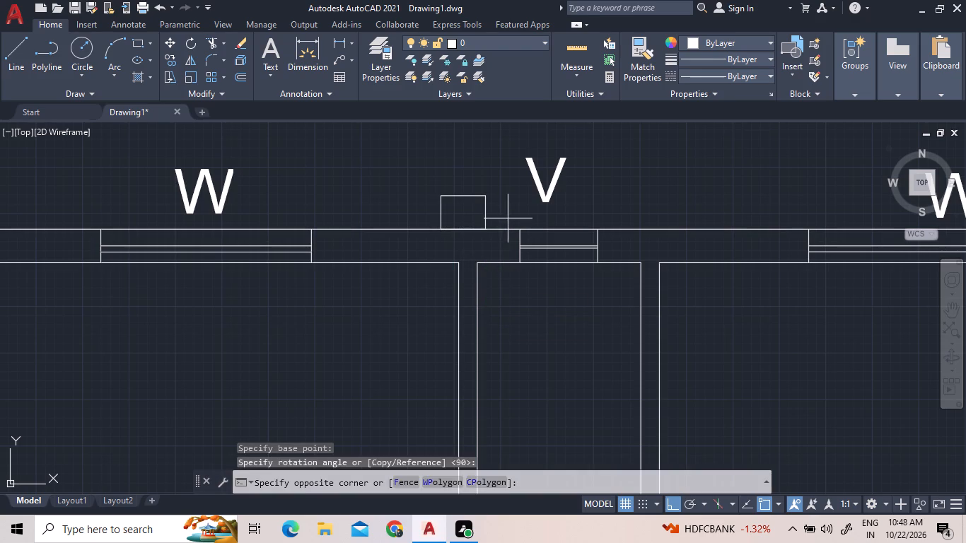
left_click(397, 192)
right_click(397, 192)
left_click(450, 267)
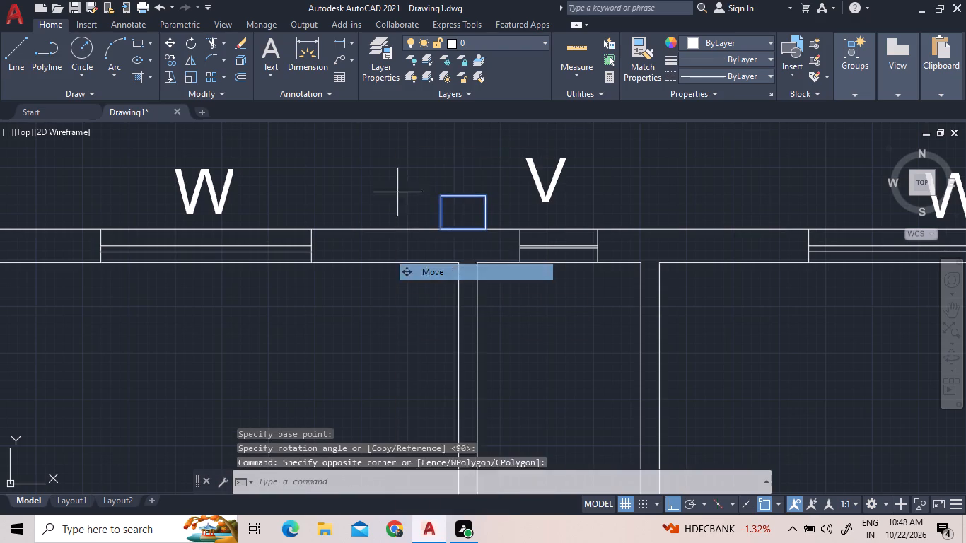
left_click(464, 214)
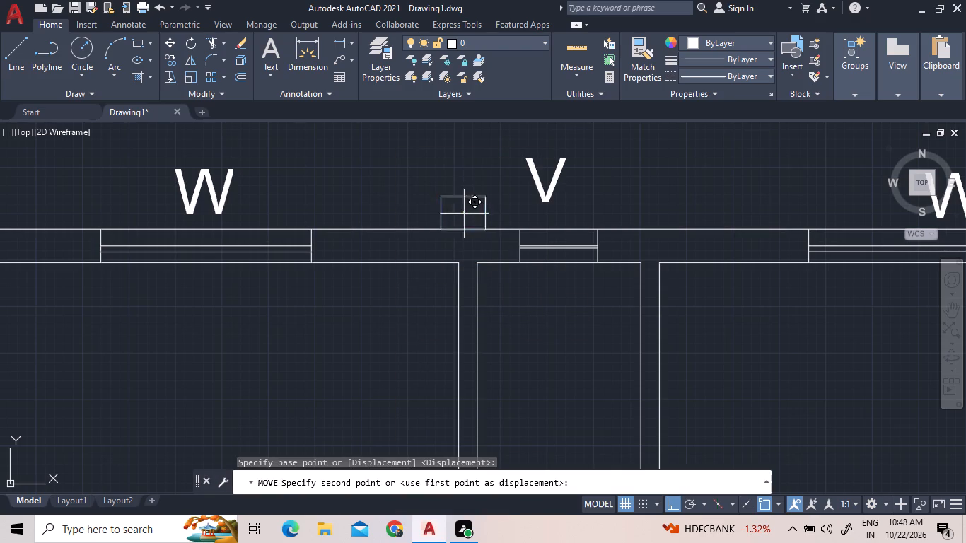
scroll(471, 257, "up", 5)
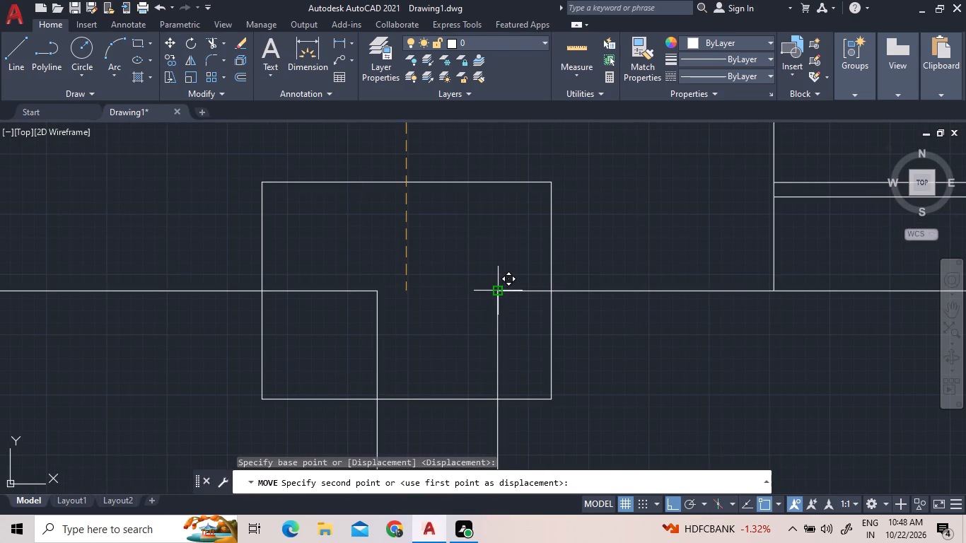
left_click(496, 292)
Move the column rectangle straight up so its top edge lies on the top wall's outer line.
left_click(484, 214)
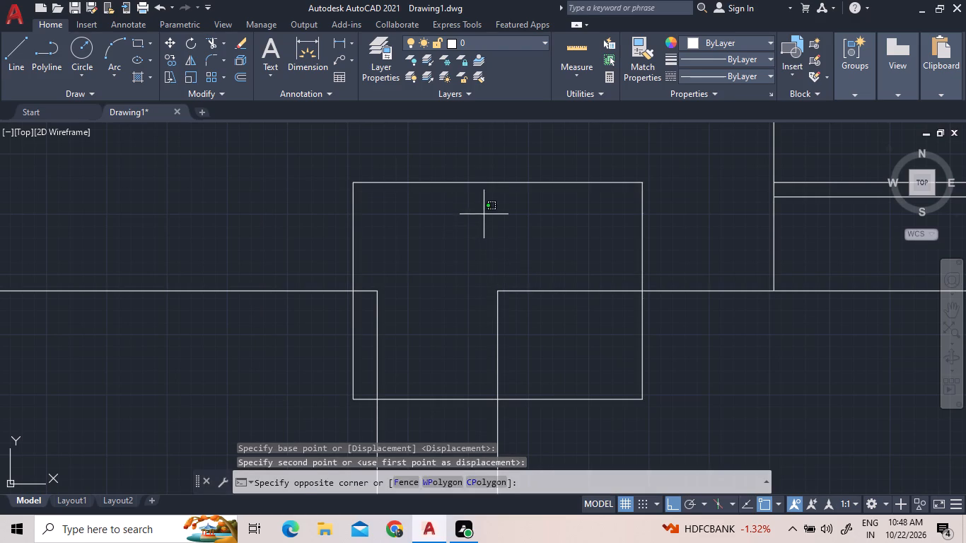
left_click(449, 159)
right_click(466, 234)
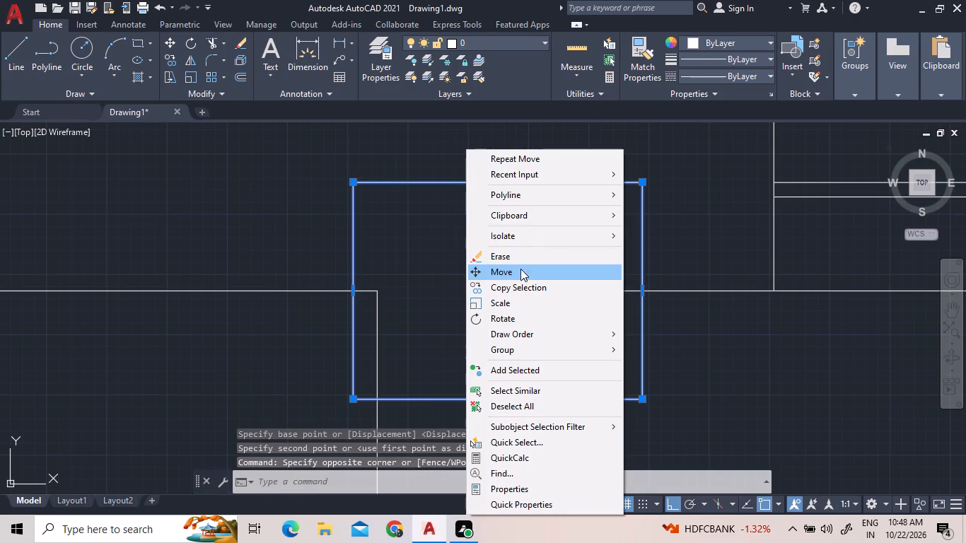
left_click(520, 270)
scroll(464, 247, "down", 2)
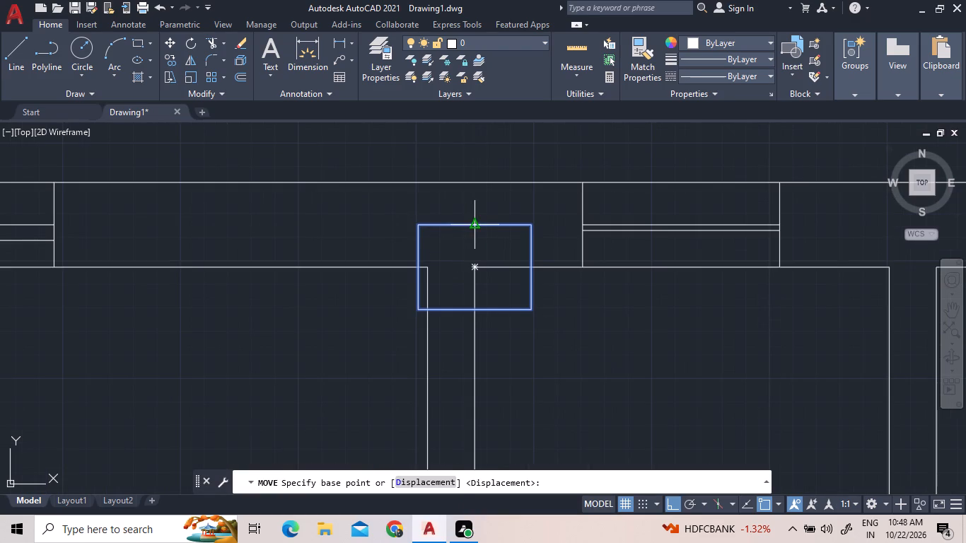
left_click(473, 221)
scroll(465, 180, "up", 3)
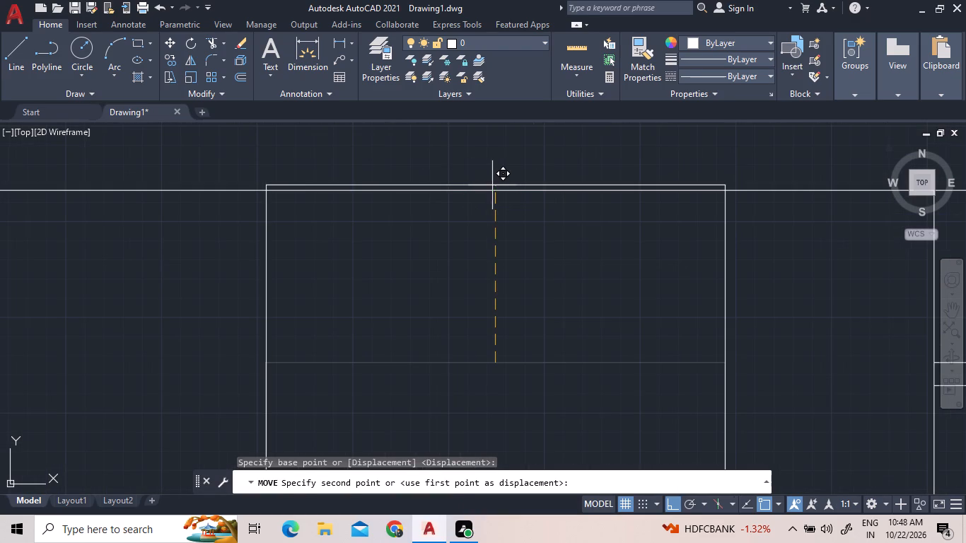
left_click(491, 190)
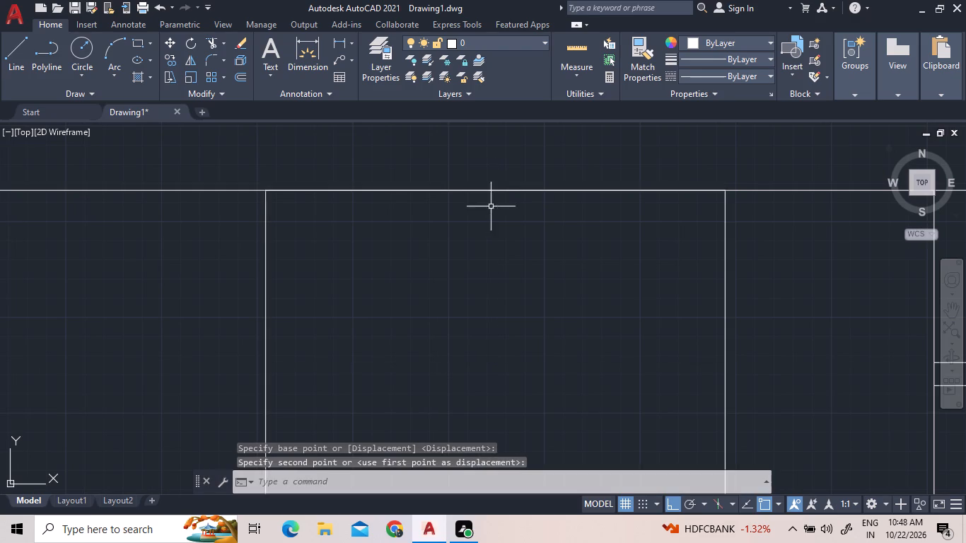
Move the column rectangle slightly left along the top wall, roughly centring it over the vertical partition.
scroll(493, 261, "down", 2)
left_click(485, 293)
left_click(292, 281)
right_click(292, 283)
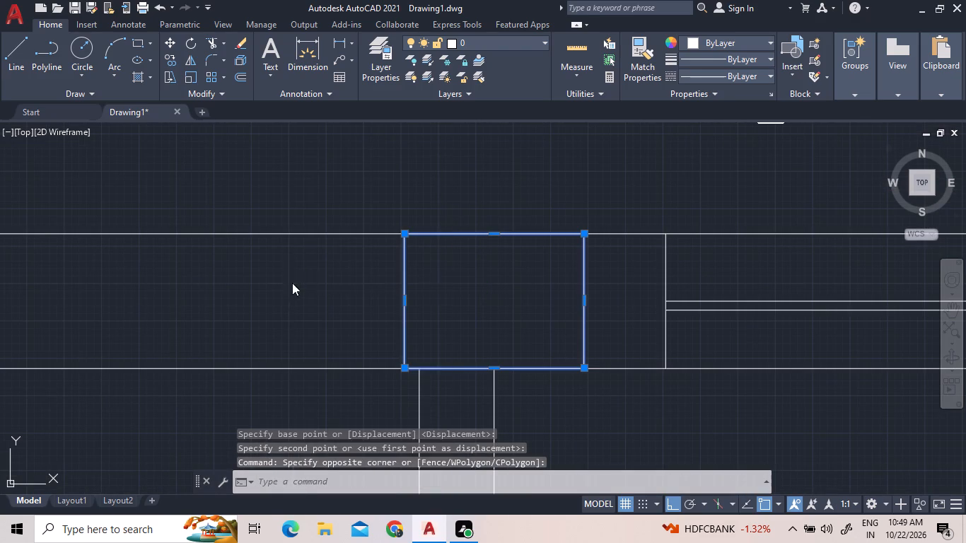
left_click(383, 274)
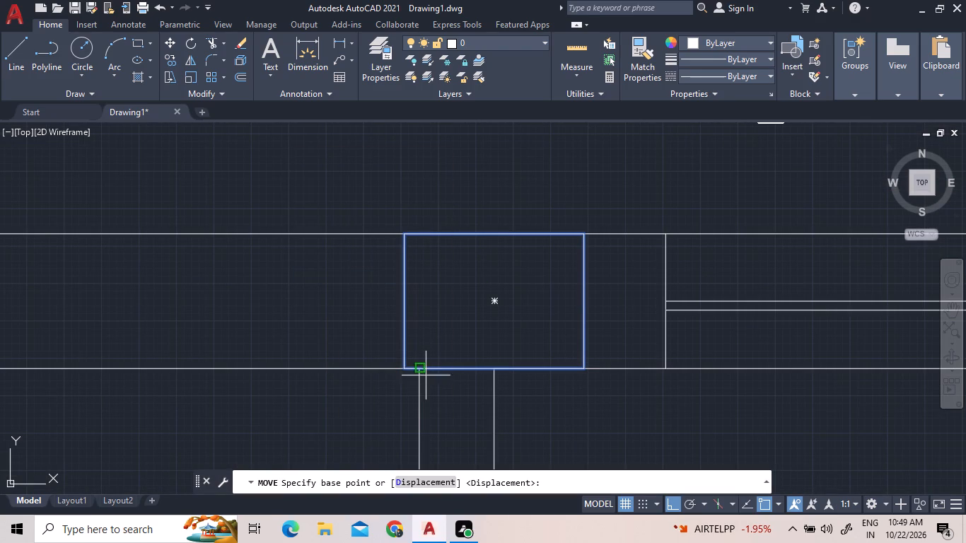
scroll(418, 364, "up", 2)
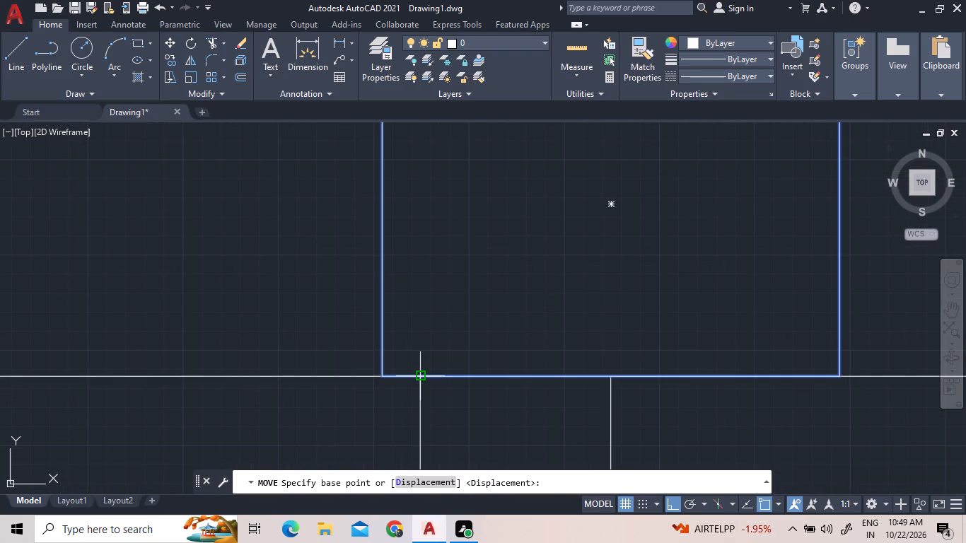
left_click(420, 375)
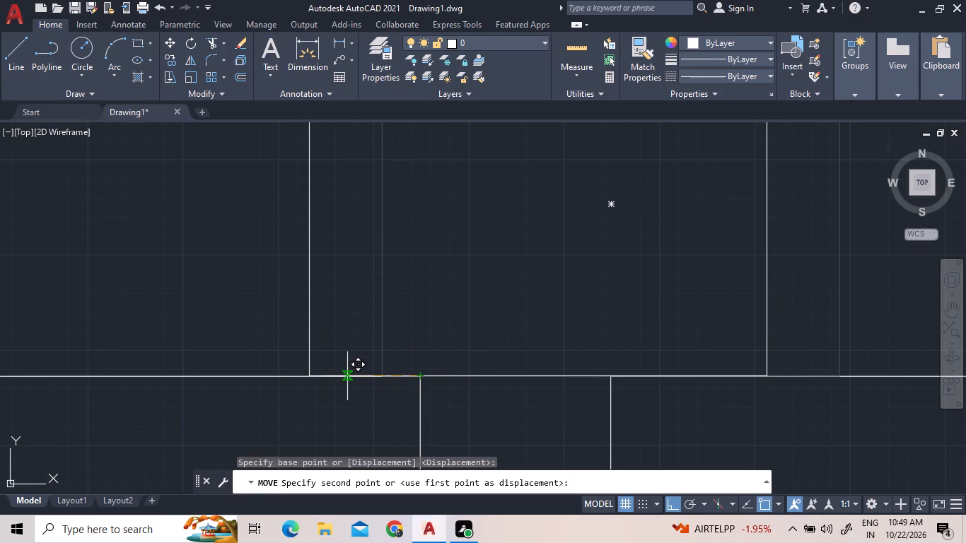
left_click(342, 375)
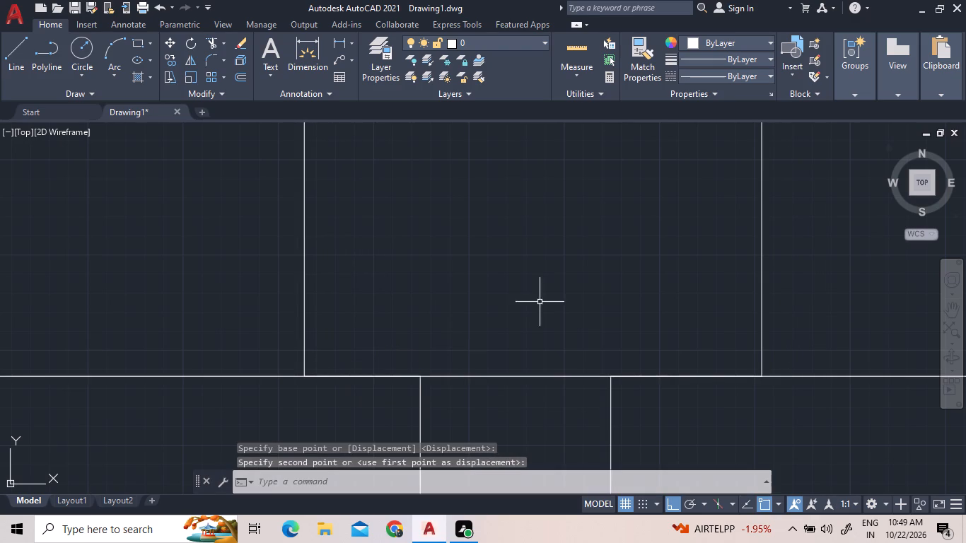
Check the width and height of the repositioned top-wall column with a quick measurement.
left_click(583, 47)
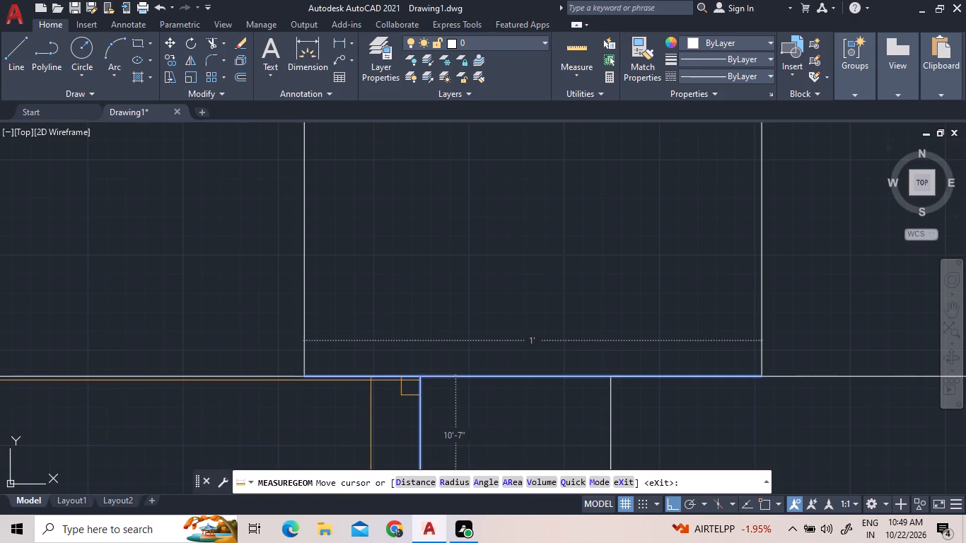
scroll(431, 342, "down", 1)
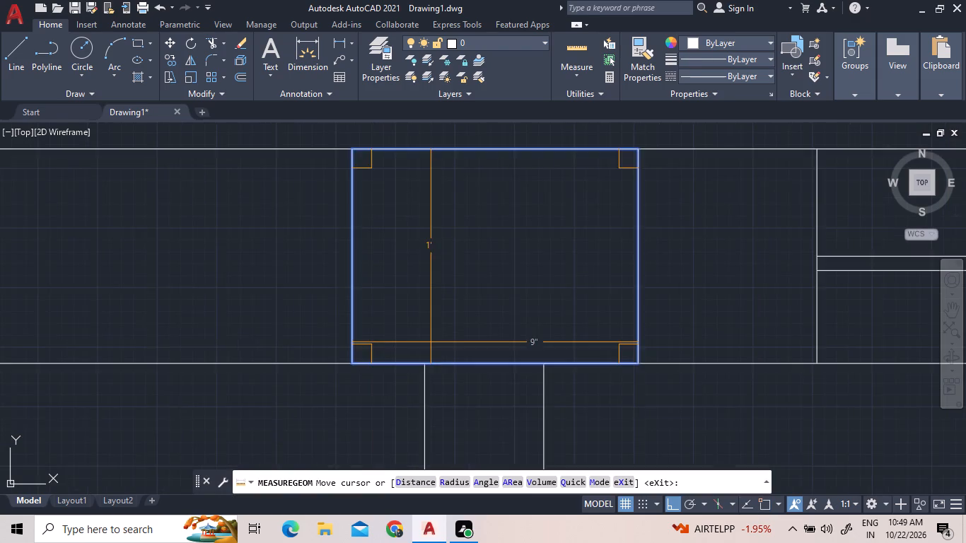
scroll(431, 342, "down", 2)
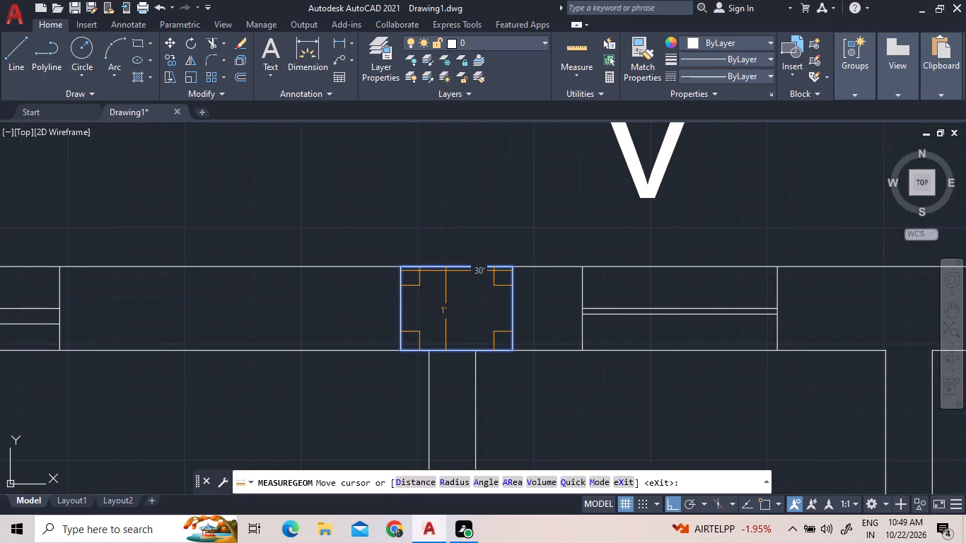
scroll(451, 291, "up", 2)
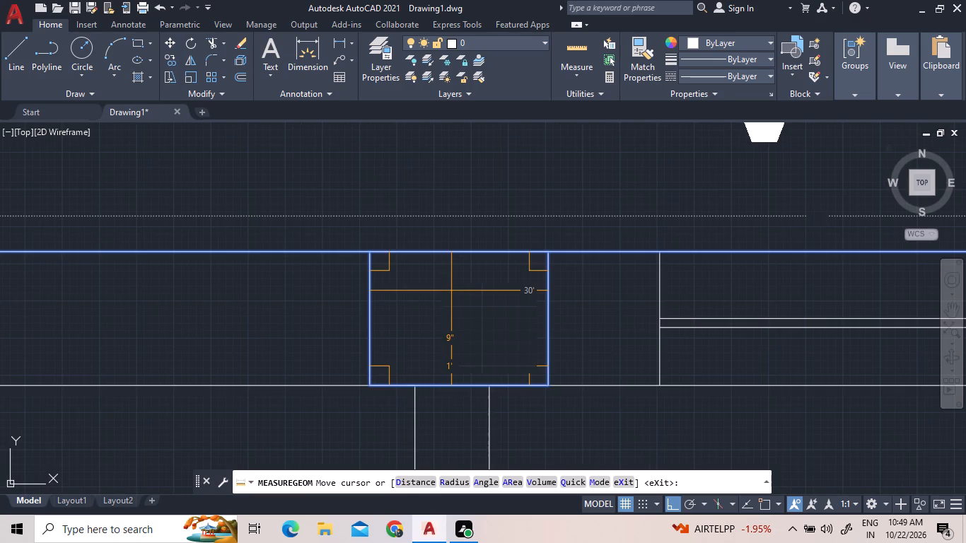
scroll(451, 291, "down", 1)
right_click(485, 197)
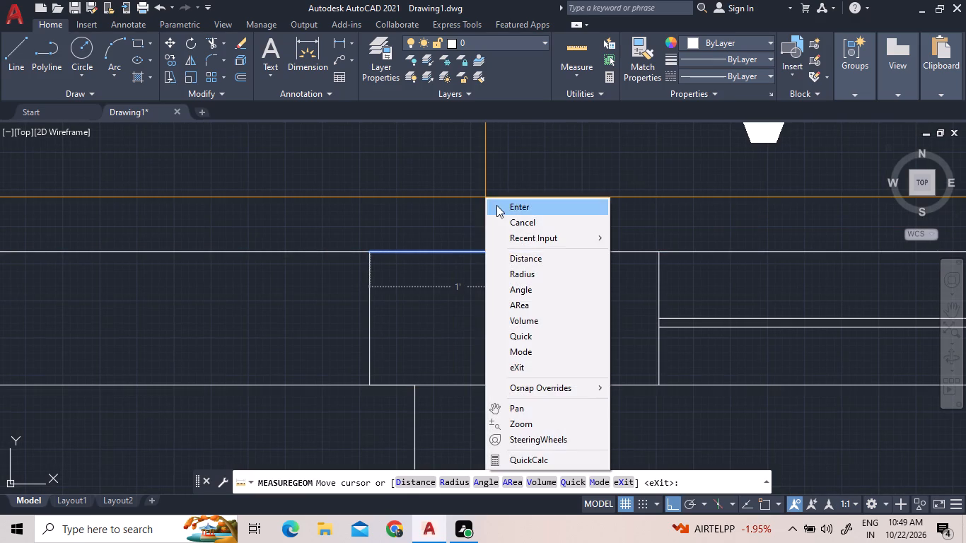
left_click(496, 205)
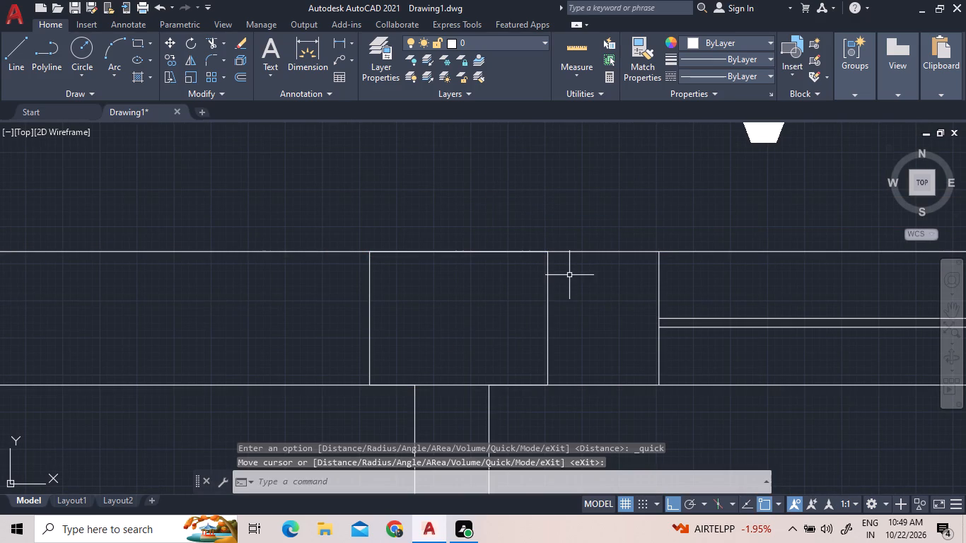
Copy the top-wall column with Ortho off to the left vertical and horizontal partition junction, flush with their right and lower faces.
left_click(594, 307)
left_click(530, 305)
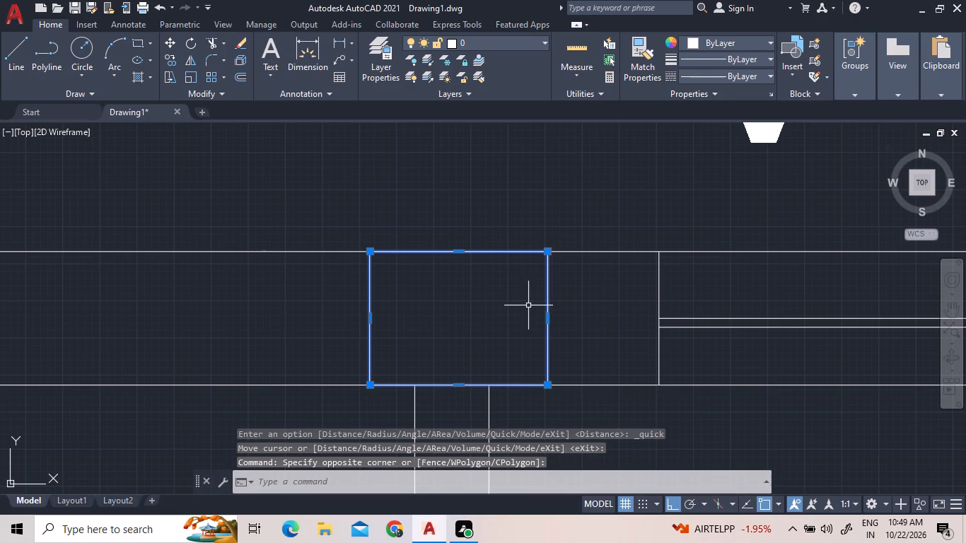
right_click(528, 305)
left_click(569, 281)
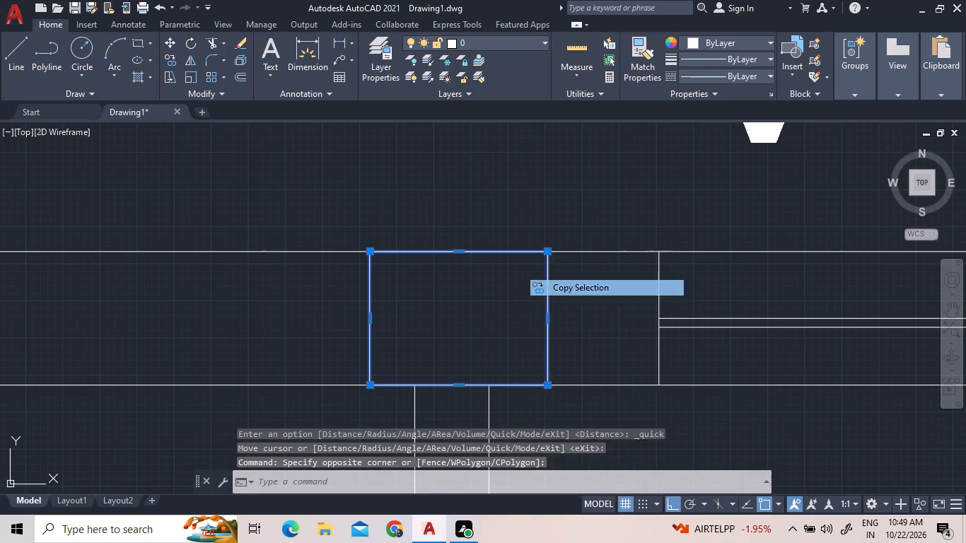
scroll(469, 308, "down", 2)
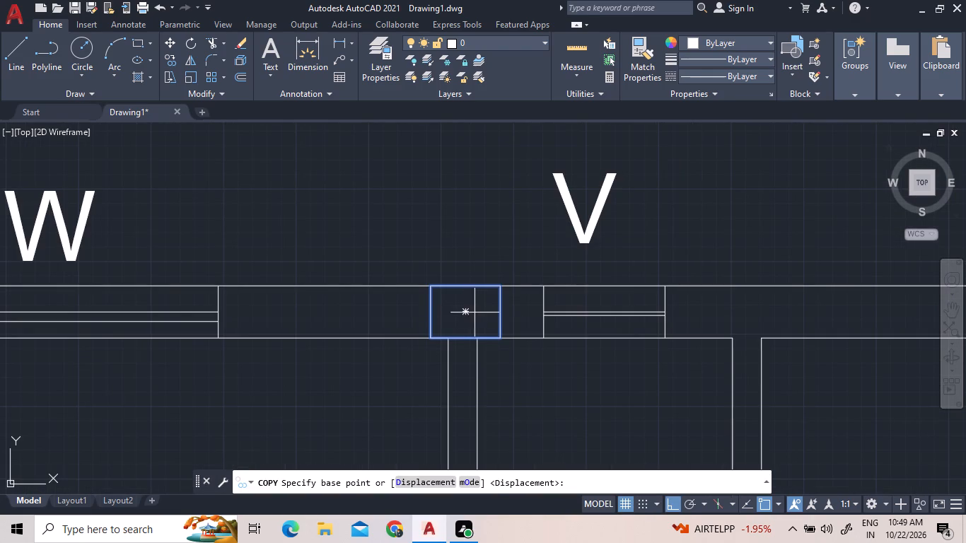
left_click(465, 313)
scroll(465, 314, "down", 4)
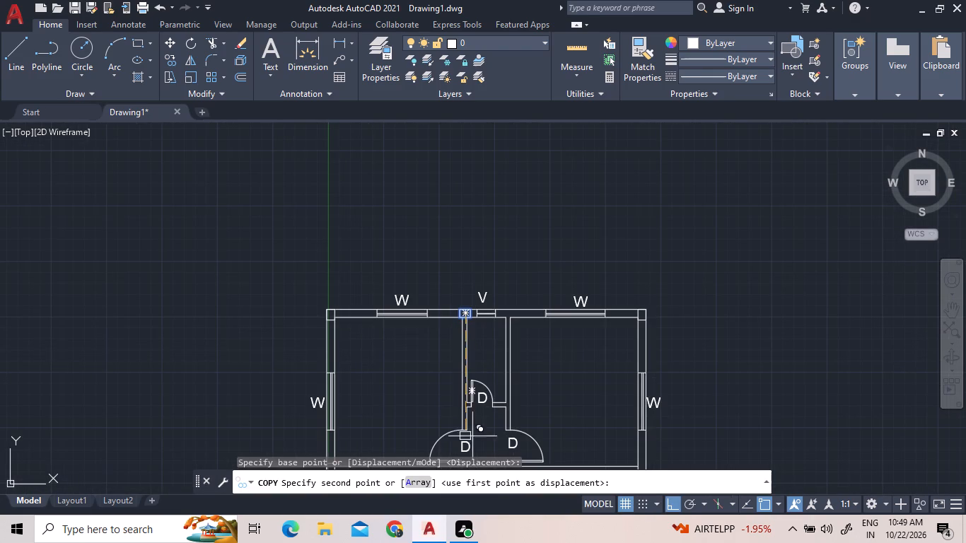
scroll(473, 341, "down", 3)
scroll(475, 394, "up", 4)
scroll(477, 255, "up", 3)
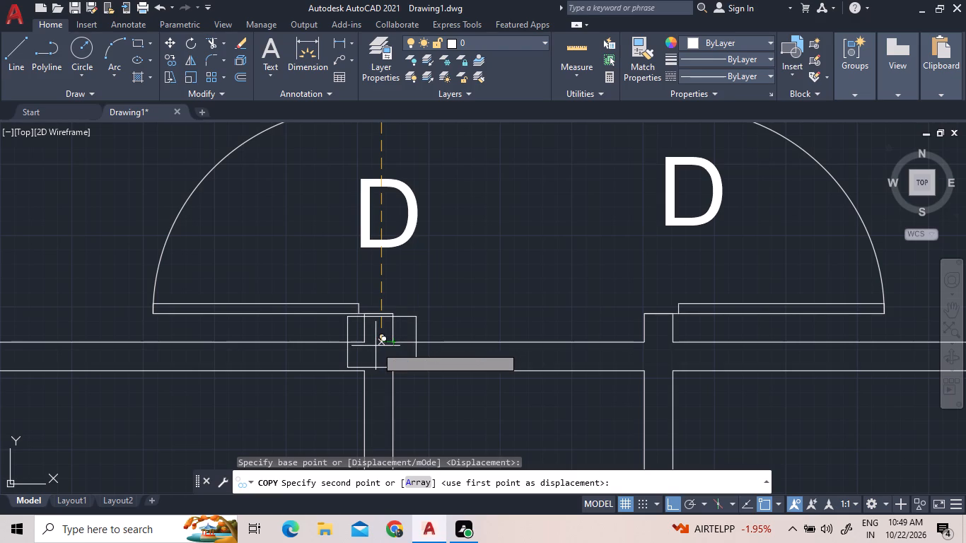
key("F8")
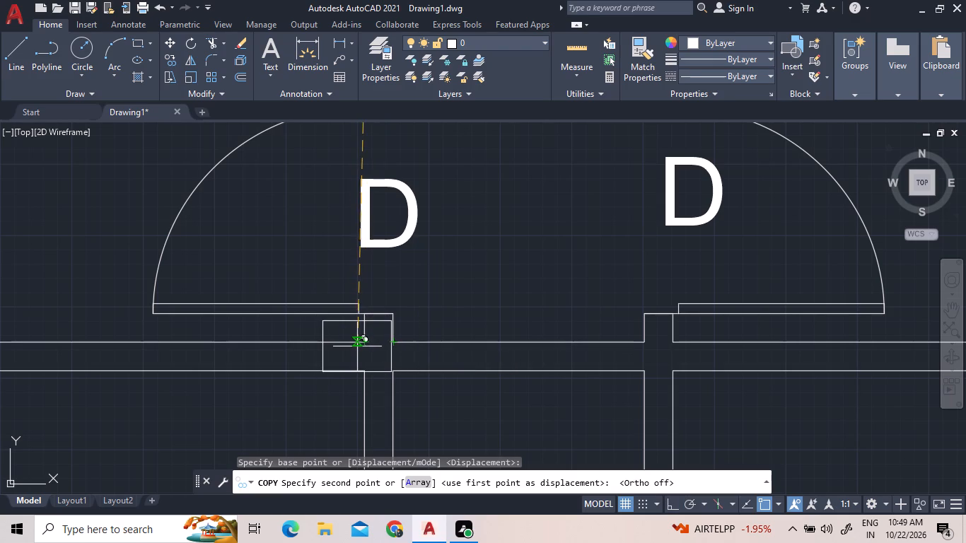
scroll(357, 346, "up", 3)
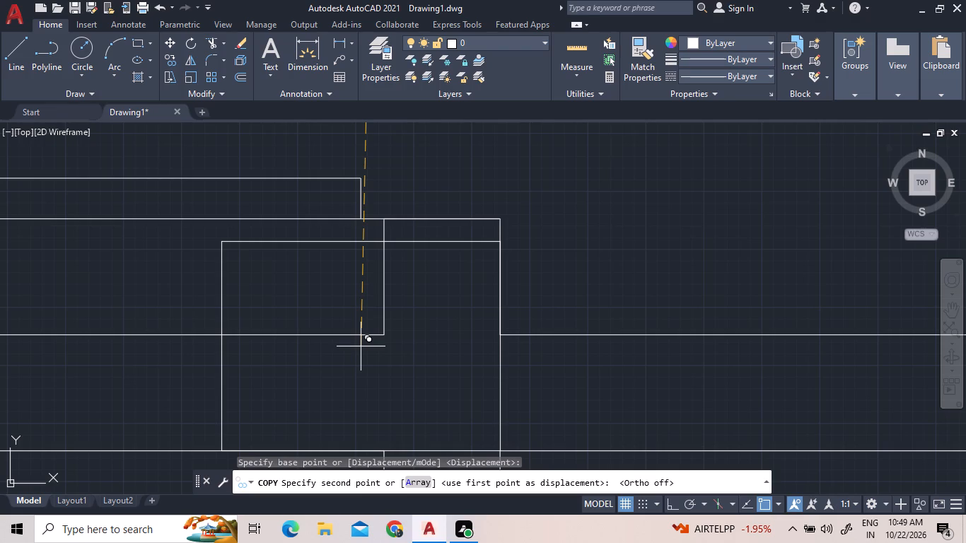
left_click(361, 346)
scroll(460, 204, "down", 2)
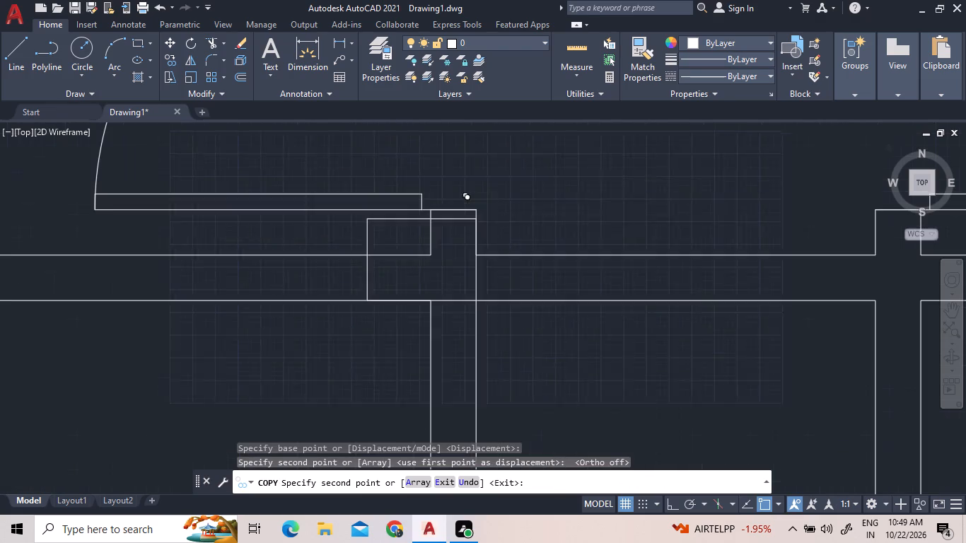
scroll(455, 213, "down", 3)
scroll(430, 327, "down", 2)
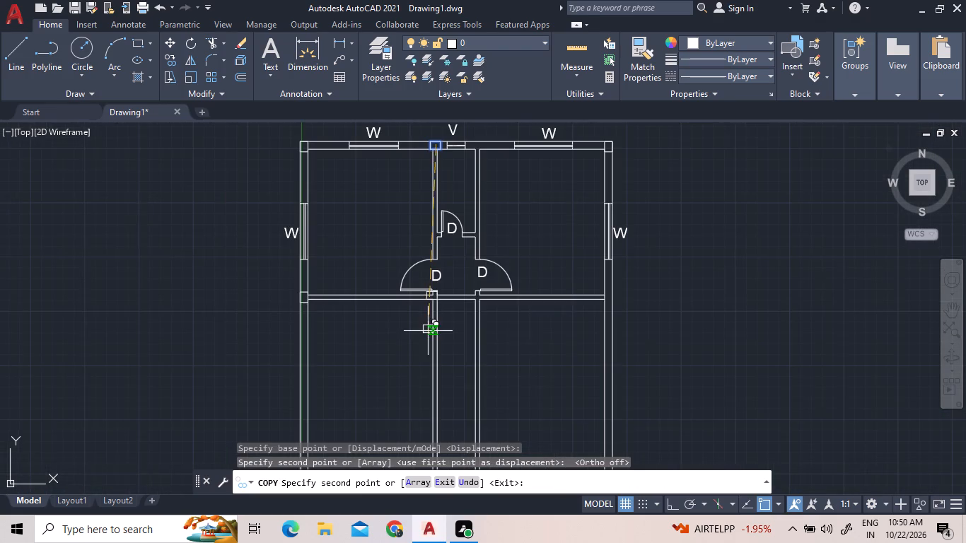
key("Escape")
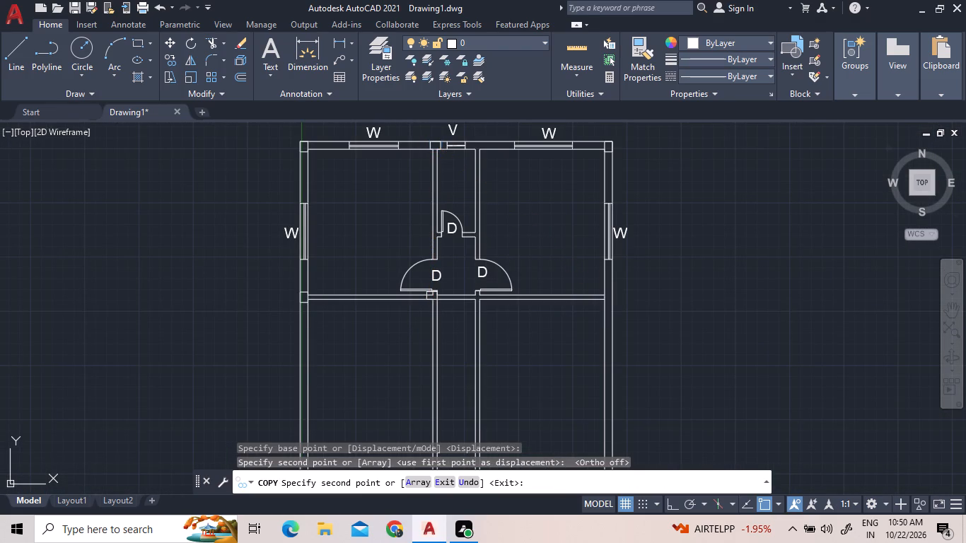
Copy the top-right corner column straight down about 14'-5" with Ortho on, onto the right outer wall's junction with the horizontal partition.
scroll(617, 118, "up", 6)
scroll(635, 270, "down", 3)
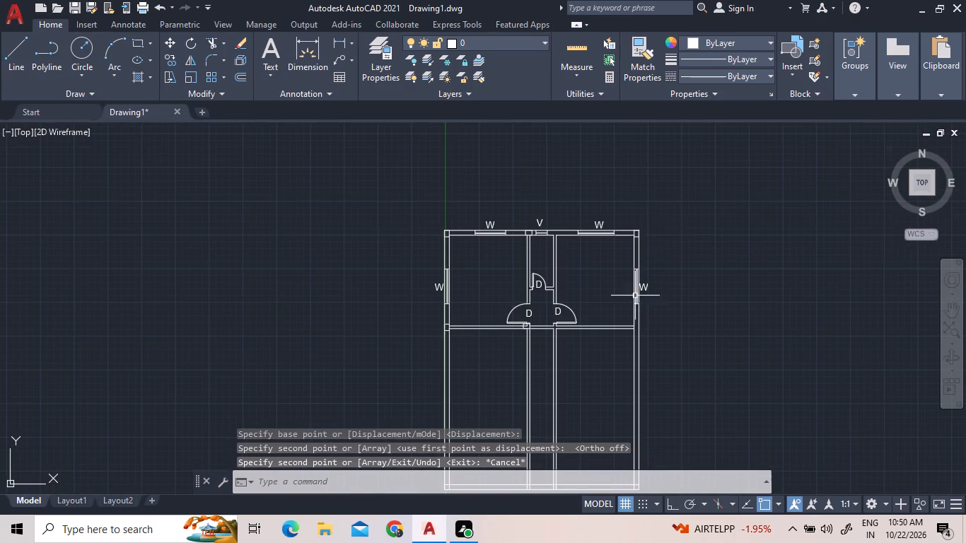
scroll(640, 242, "up", 3)
scroll(608, 188, "up", 2)
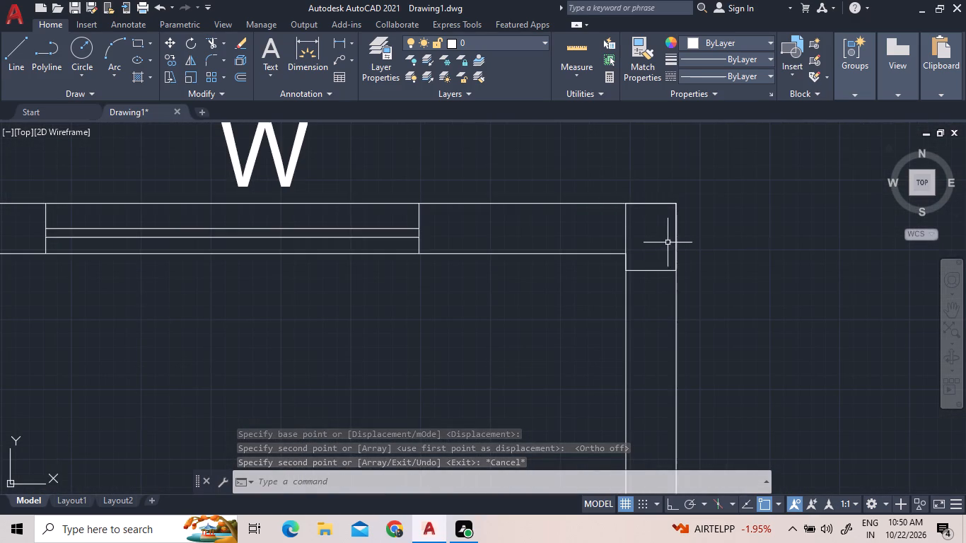
left_click(649, 240)
left_click(592, 218)
right_click(646, 238)
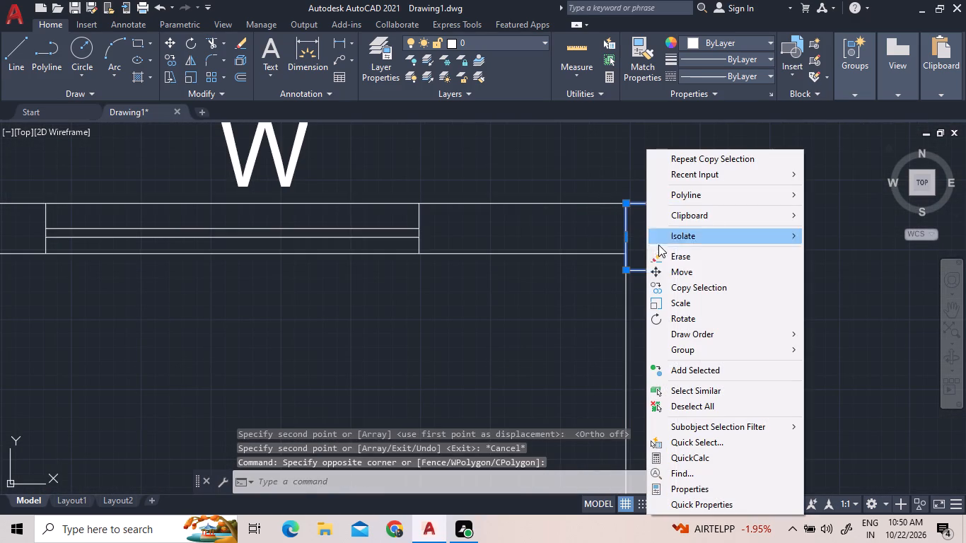
left_click(683, 291)
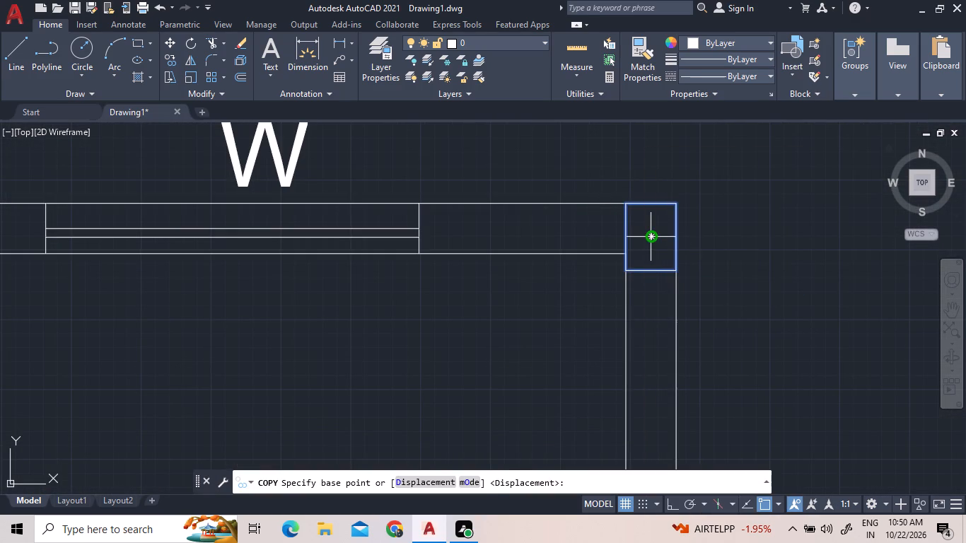
left_click(651, 236)
scroll(661, 296, "down", 5)
key("F8")
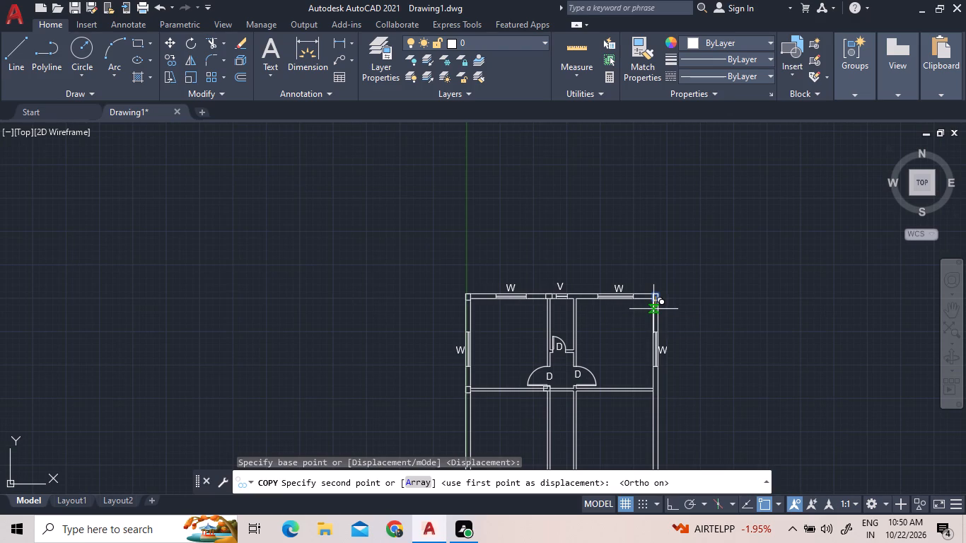
scroll(645, 395, "up", 5)
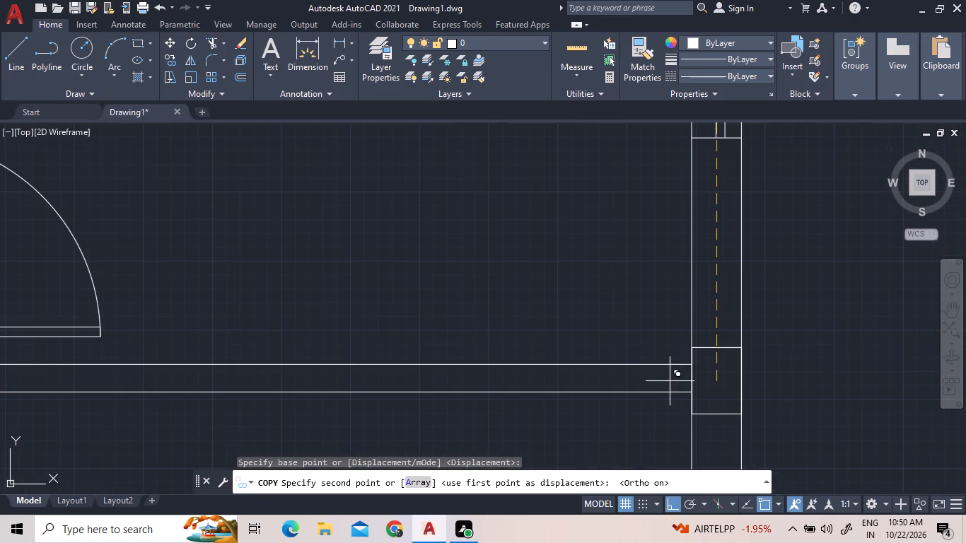
scroll(677, 354, "up", 3)
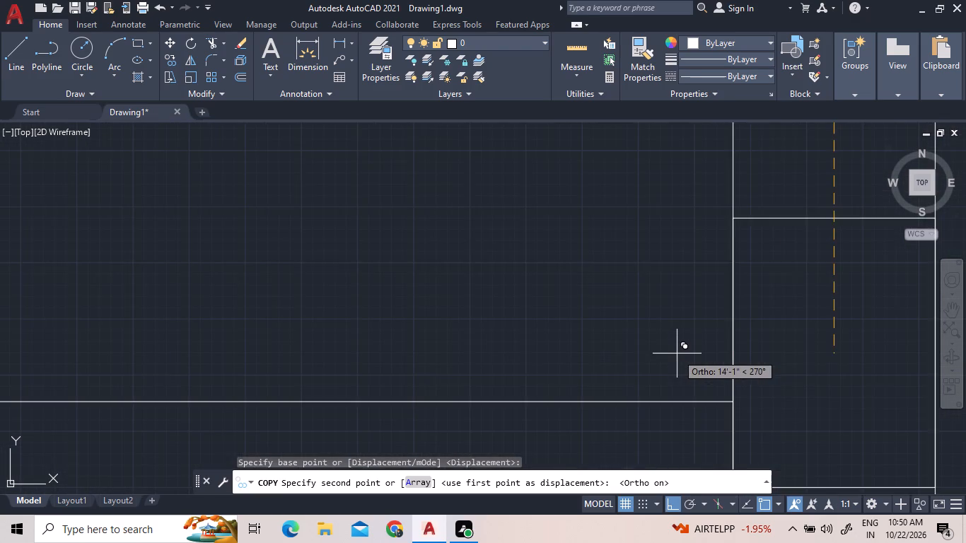
scroll(677, 356, "down", 2)
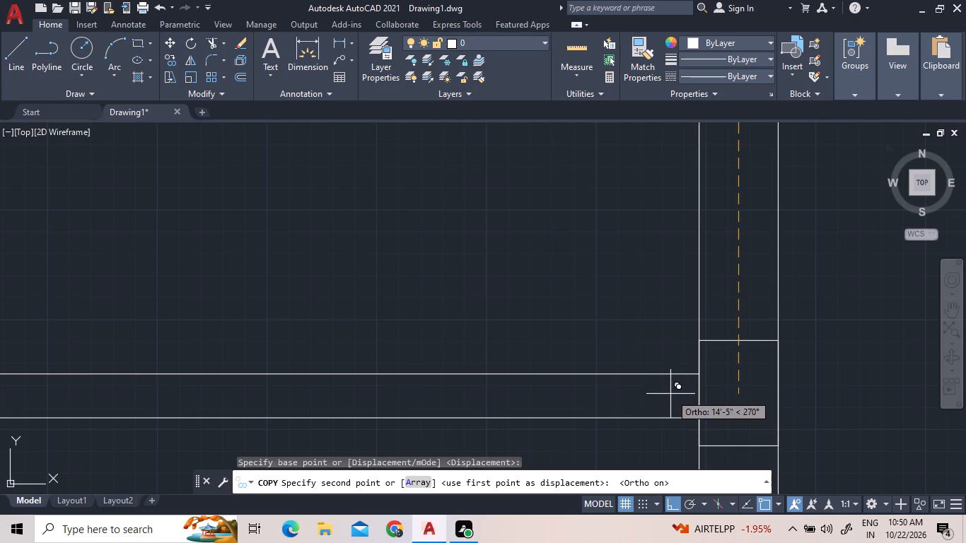
left_click(670, 393)
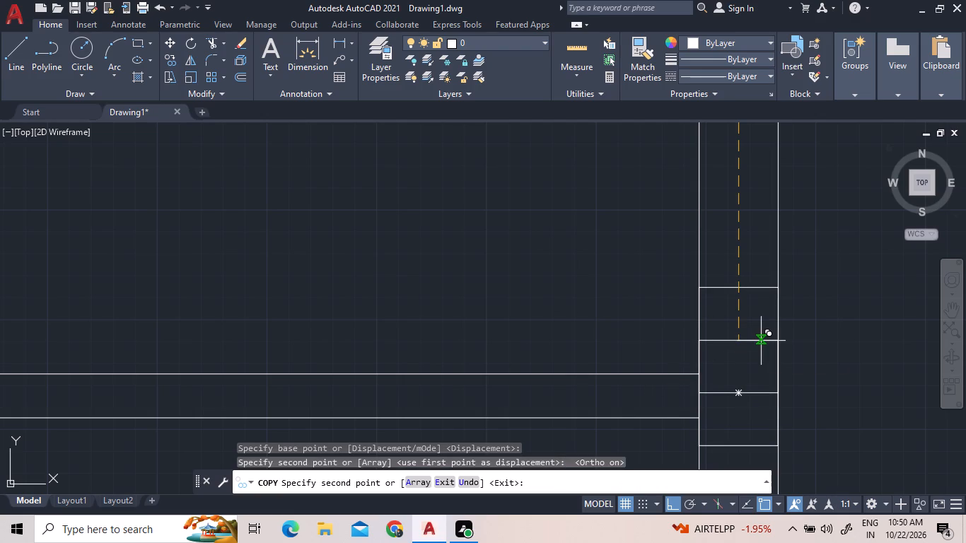
key("Escape")
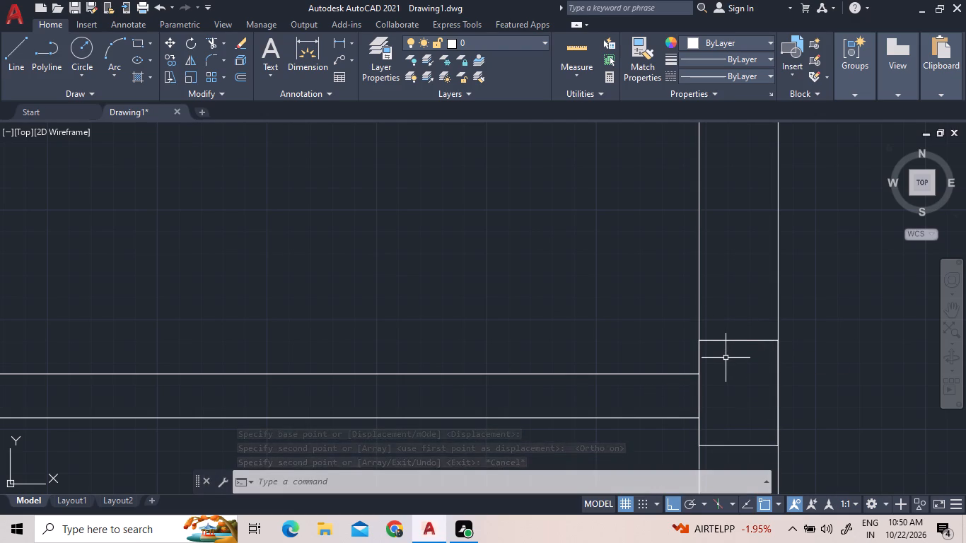
Look over the two upper rooms and the columns placed along their walls and partitions.
scroll(726, 358, "down", 4)
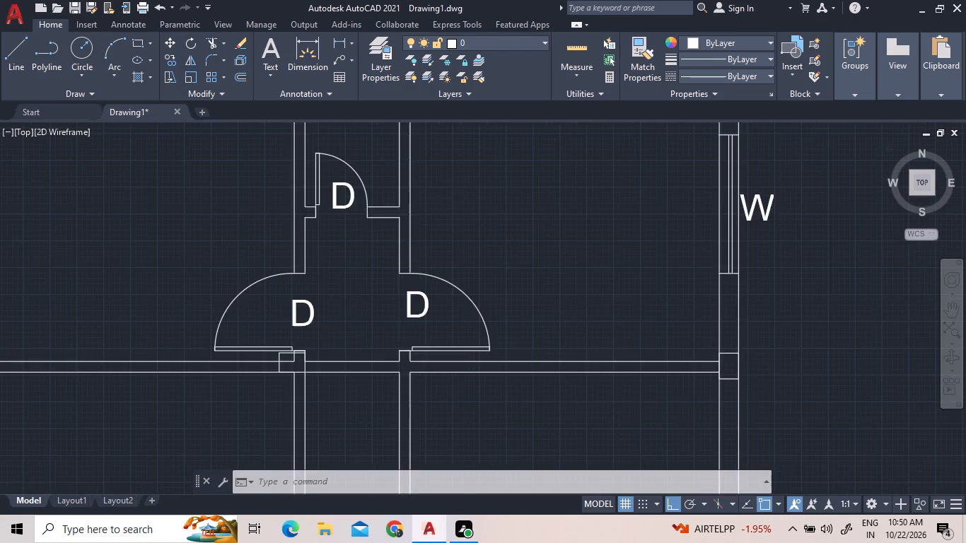
scroll(589, 322, "down", 2)
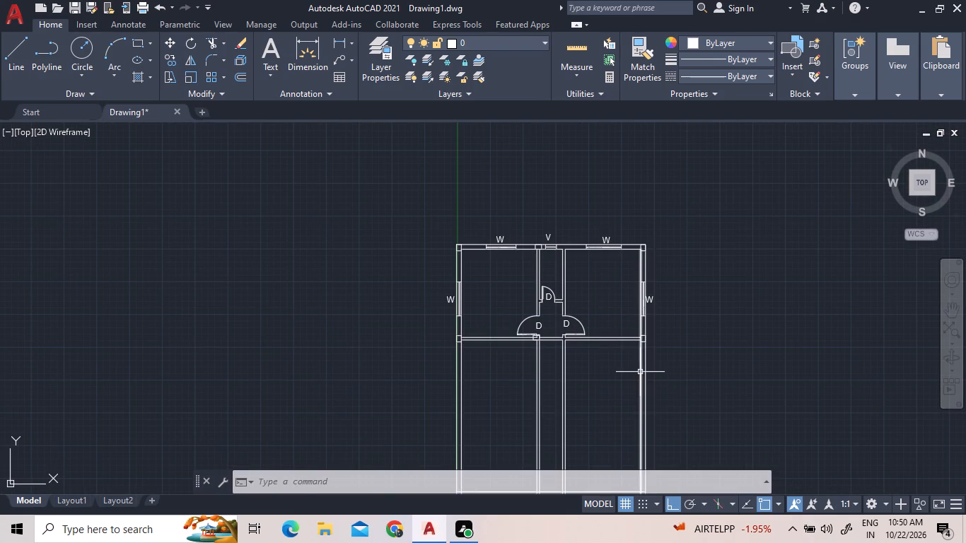
scroll(560, 255, "up", 2)
middle_click_drag(634, 287, 557, 344)
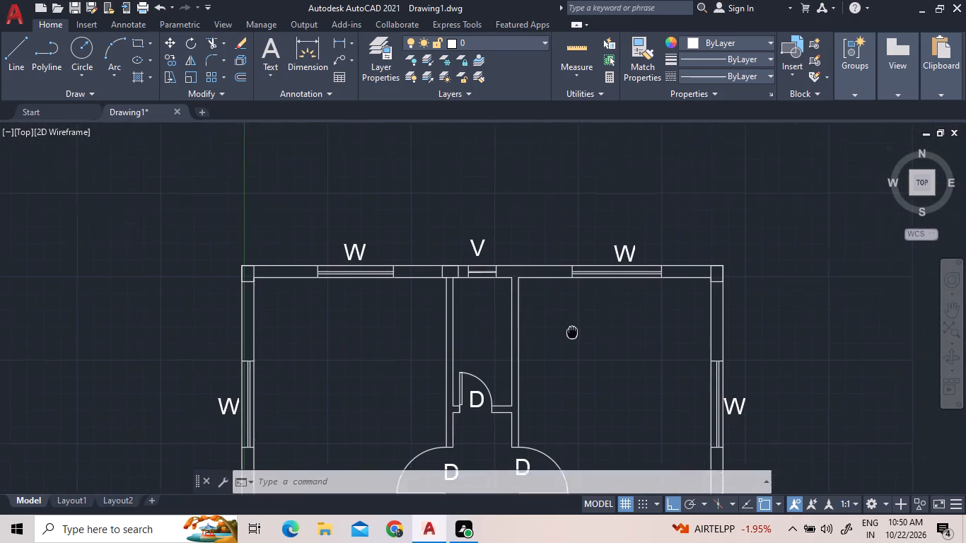
middle_click_drag(557, 344, 525, 367)
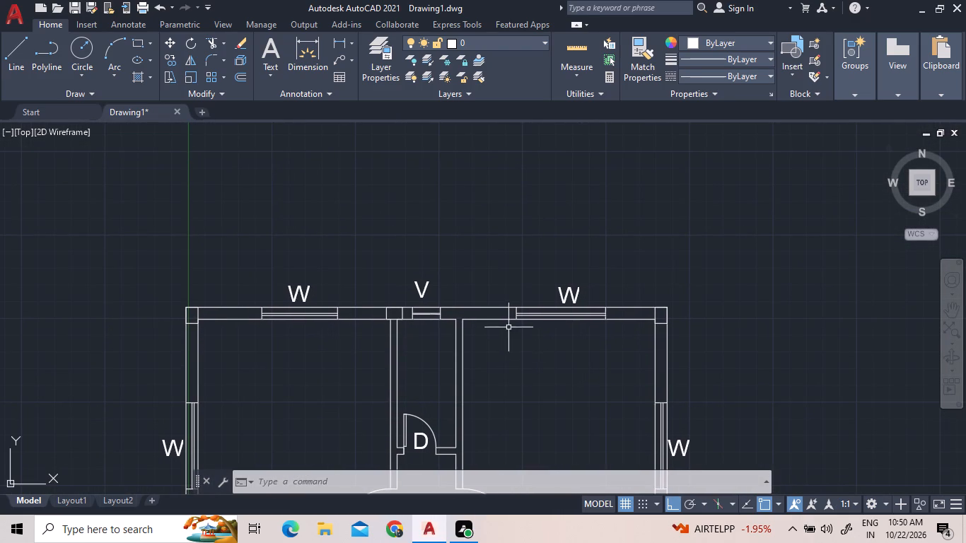
scroll(507, 327, "down", 1)
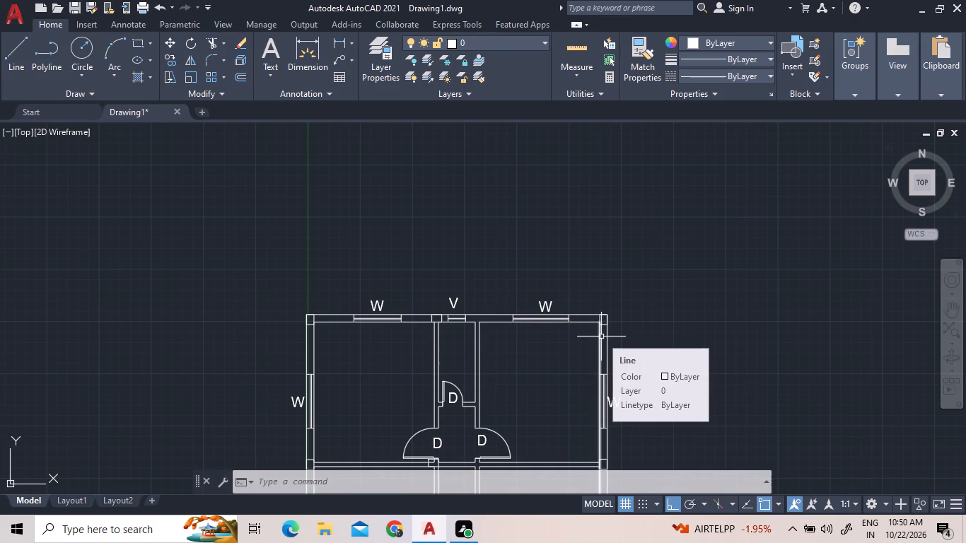
middle_click_drag(601, 337, 508, 337)
scroll(431, 378, "up", 1)
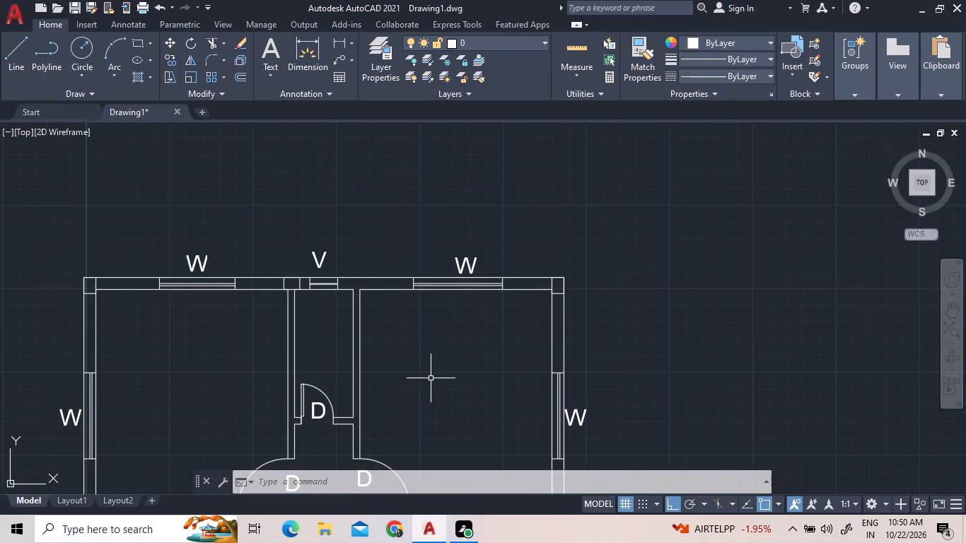
scroll(431, 378, "up", 2)
middle_click_drag(431, 377, 549, 372)
scroll(549, 372, "down", 1)
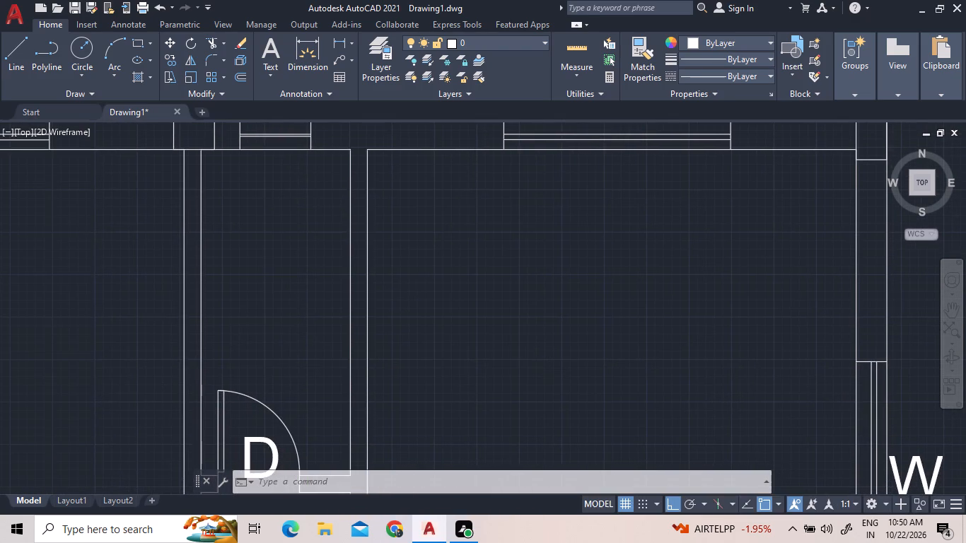
middle_click_drag(552, 371, 641, 308)
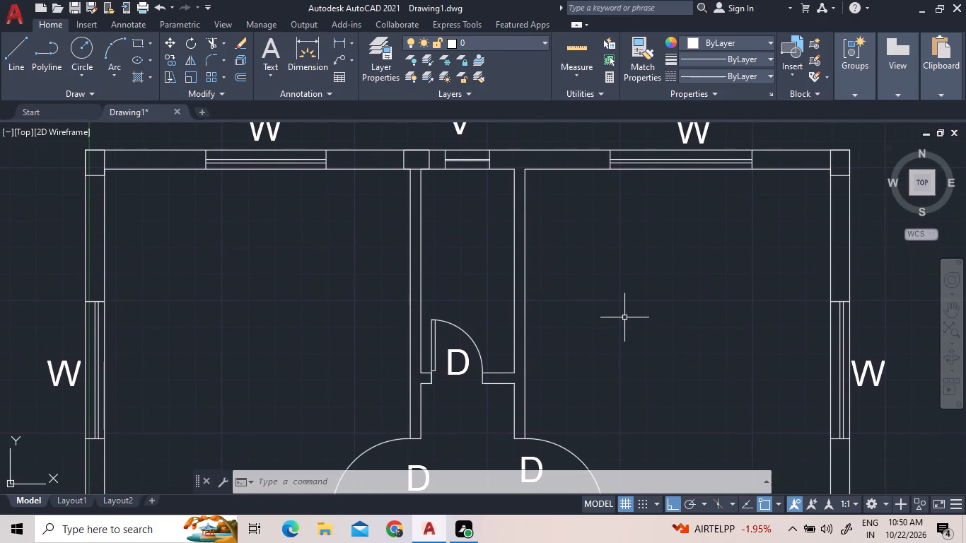
Open DesignCenter and show the blocks contained in Home - Space Planner.dwg.
type("DC")
key("space")
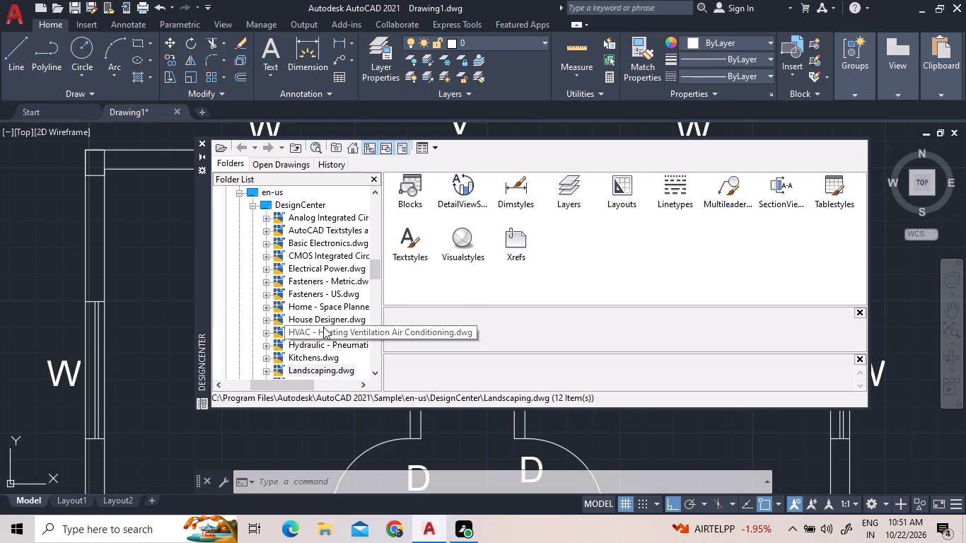
double_click(326, 305)
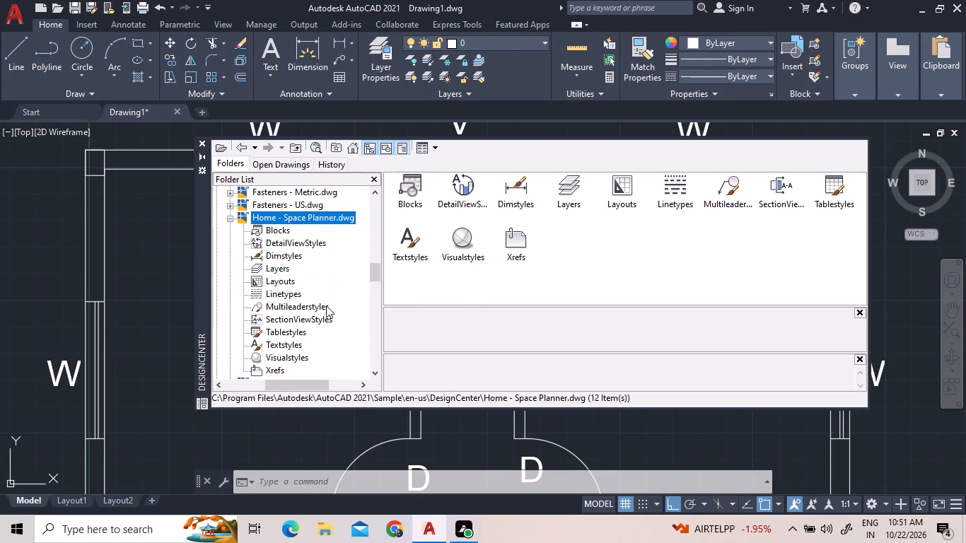
double_click(290, 235)
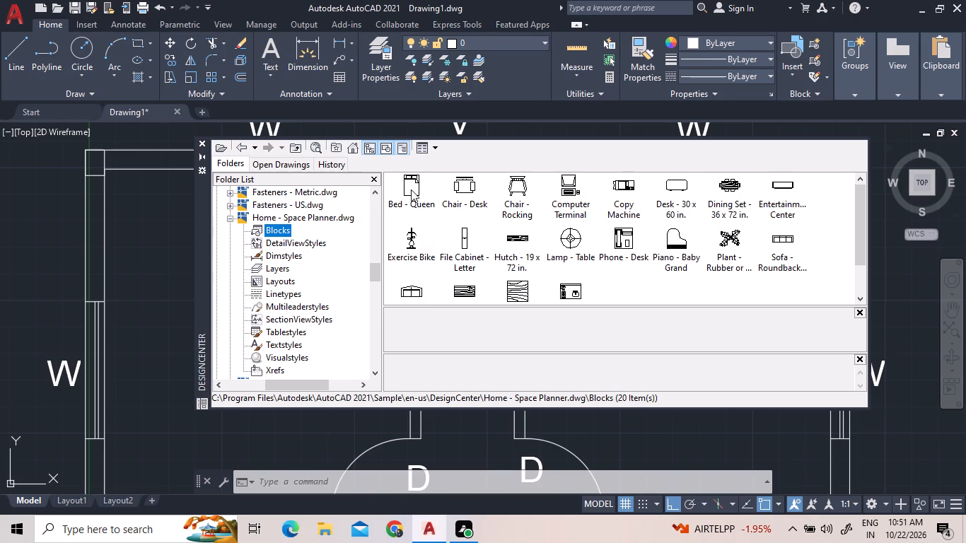
Insert the Bed - Queen block beside the upper-left room, overlapping the left outer wall.
double_click(413, 191)
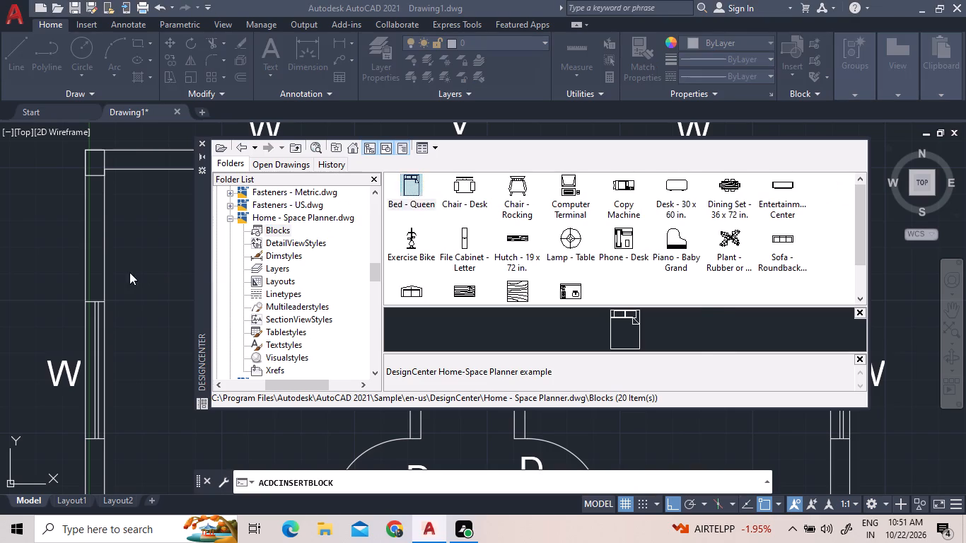
left_click(627, 350)
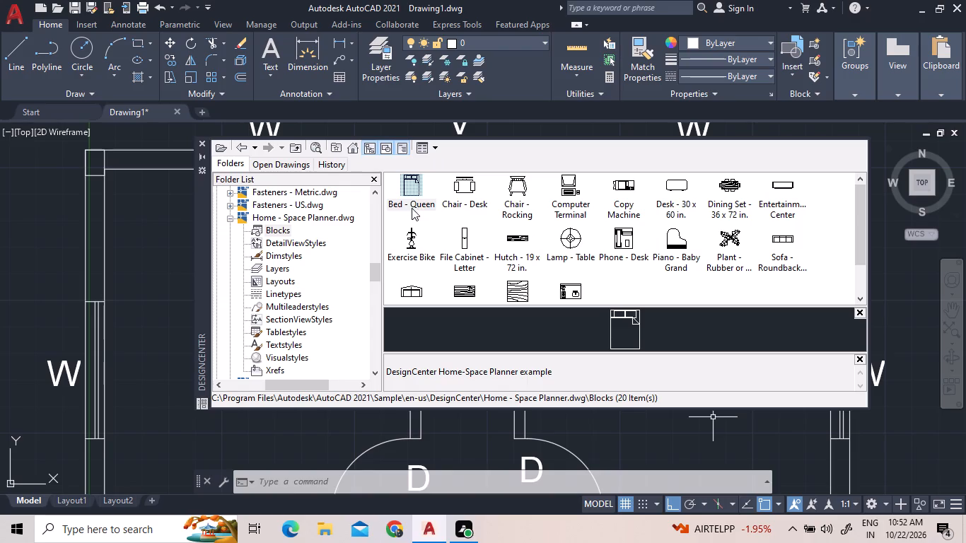
left_click_drag(415, 187, 0, 223)
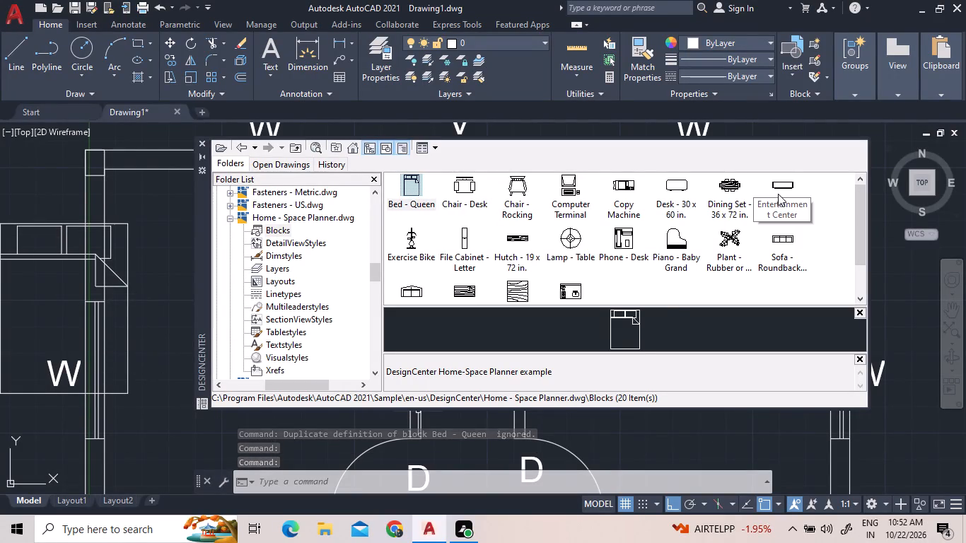
Place the Entertainment Center and three-seat Sofa - Roundback blocks over the bed at the left outer wall.
left_click_drag(779, 193, 51, 290)
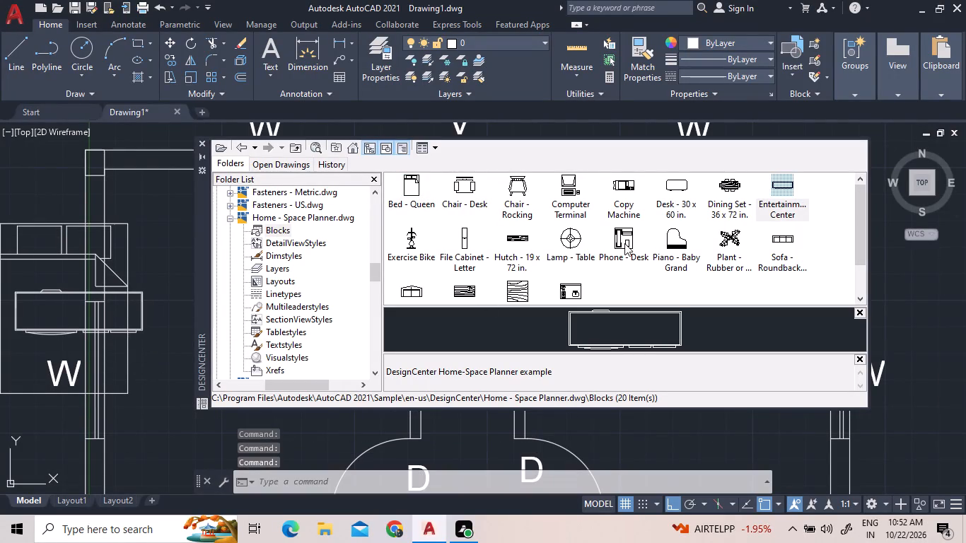
left_click_drag(788, 252, 229, 386)
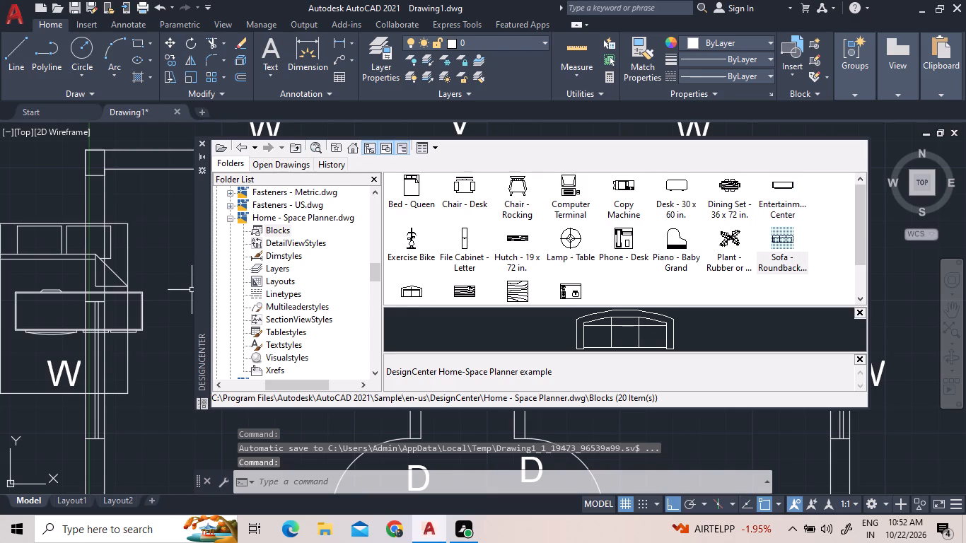
left_click_drag(229, 386, 69, 185)
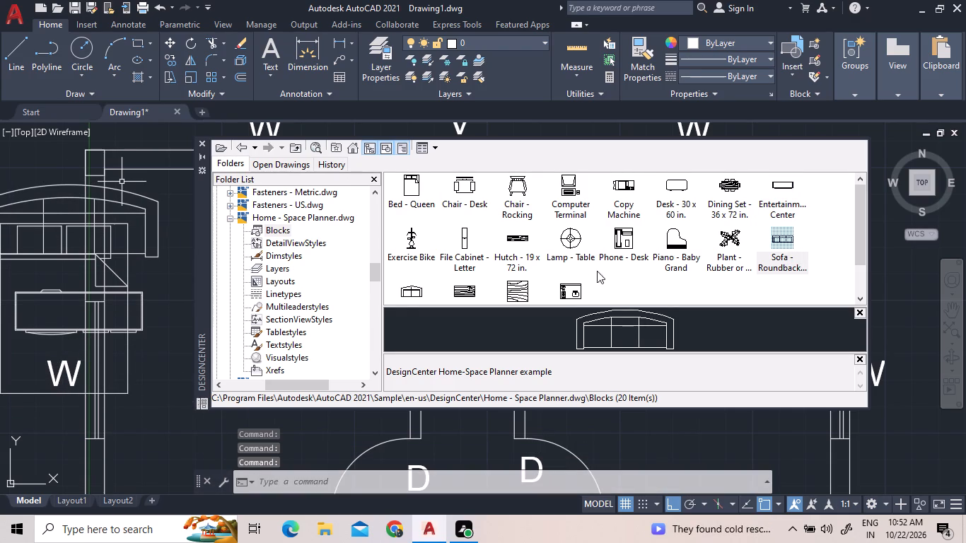
Place the Chair - Rocking block at the sofa's upper-left end, outside the left outer wall, and close DesignCenter.
scroll(570, 296, "down", 2)
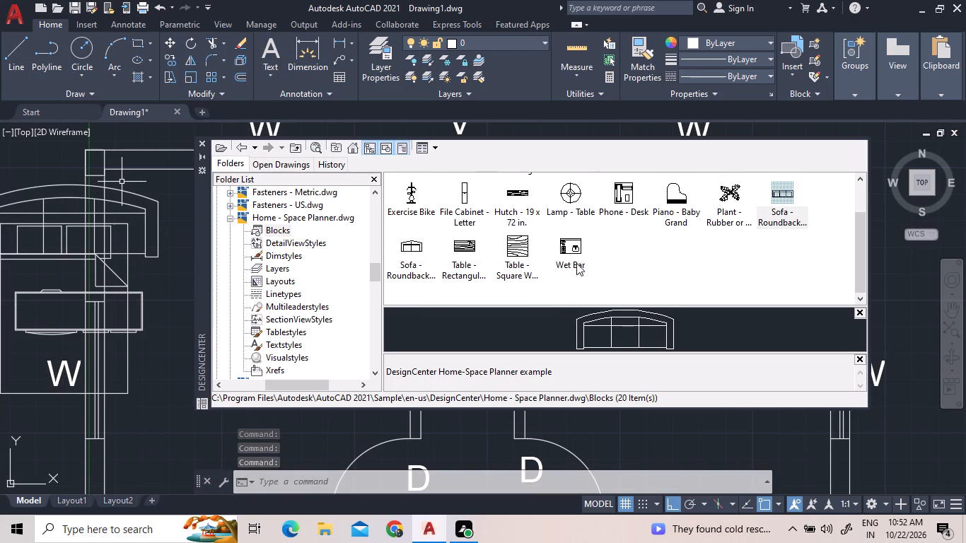
scroll(462, 282, "up", 2)
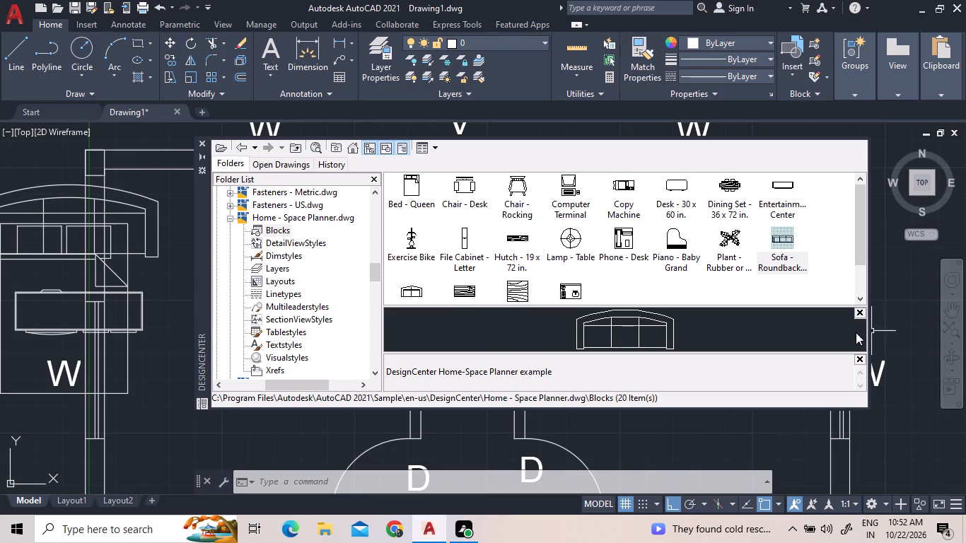
middle_click_drag(848, 332, 709, 328)
left_click_drag(518, 186, 6, 156)
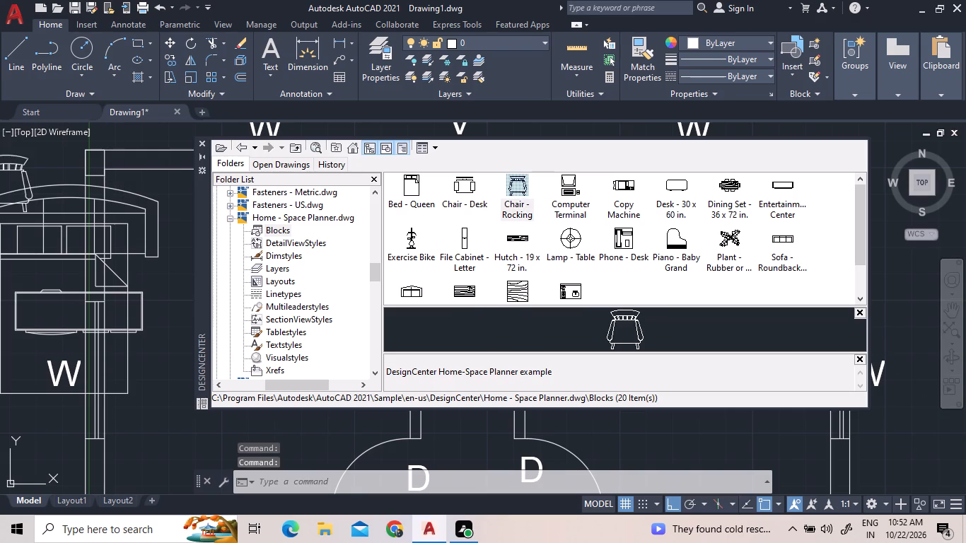
left_click_drag(6, 156, 10, 157)
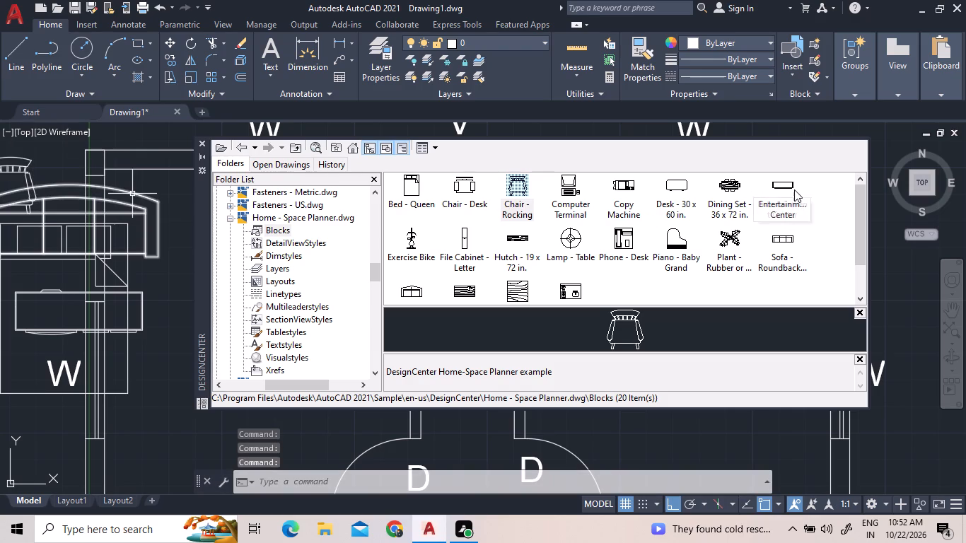
left_click(199, 141)
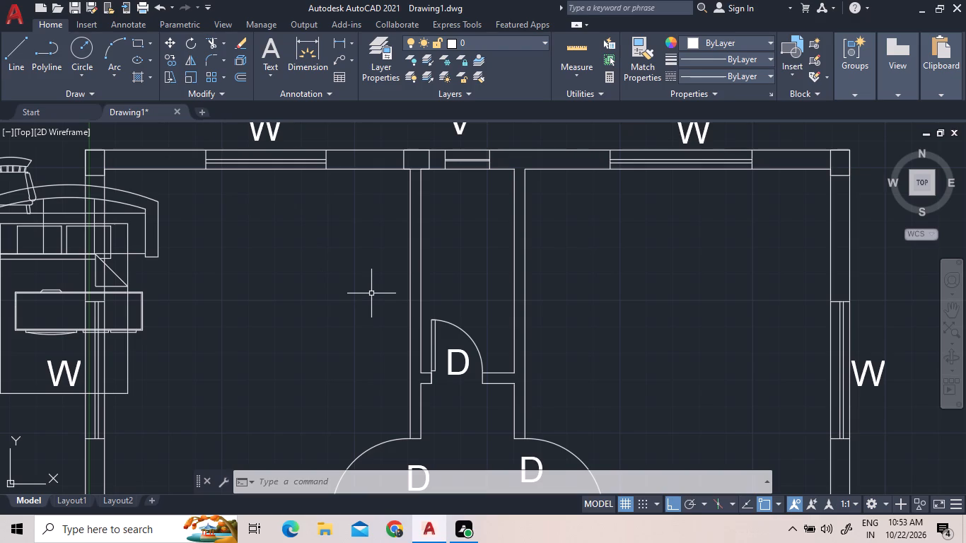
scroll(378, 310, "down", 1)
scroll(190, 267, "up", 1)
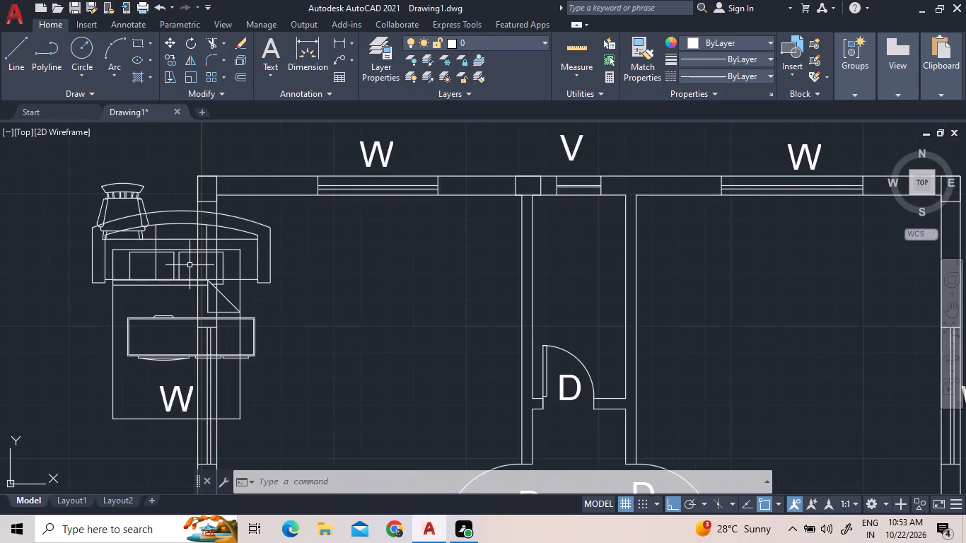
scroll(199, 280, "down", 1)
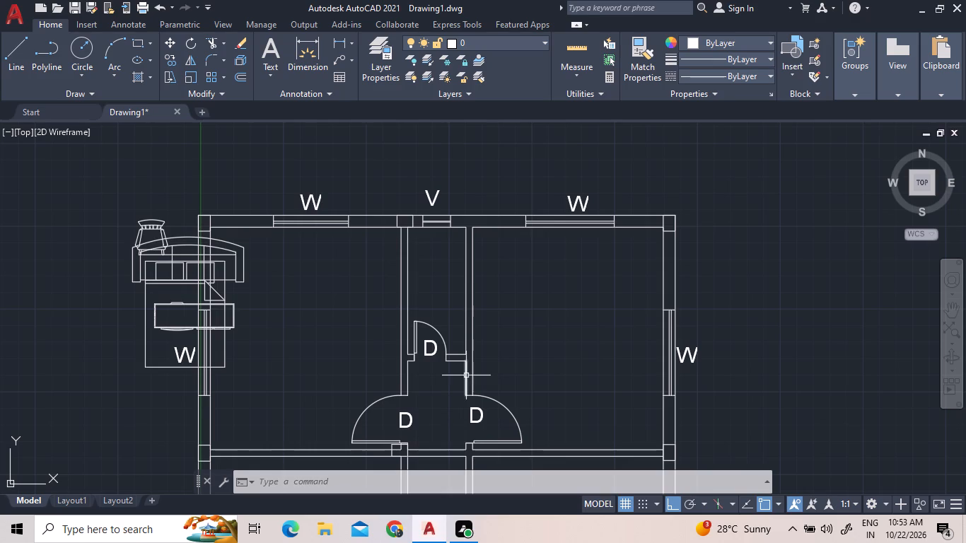
Move the Entertainment Center block horizontally off the bed into the middle of the upper-left room.
left_click(176, 325)
right_click(246, 320)
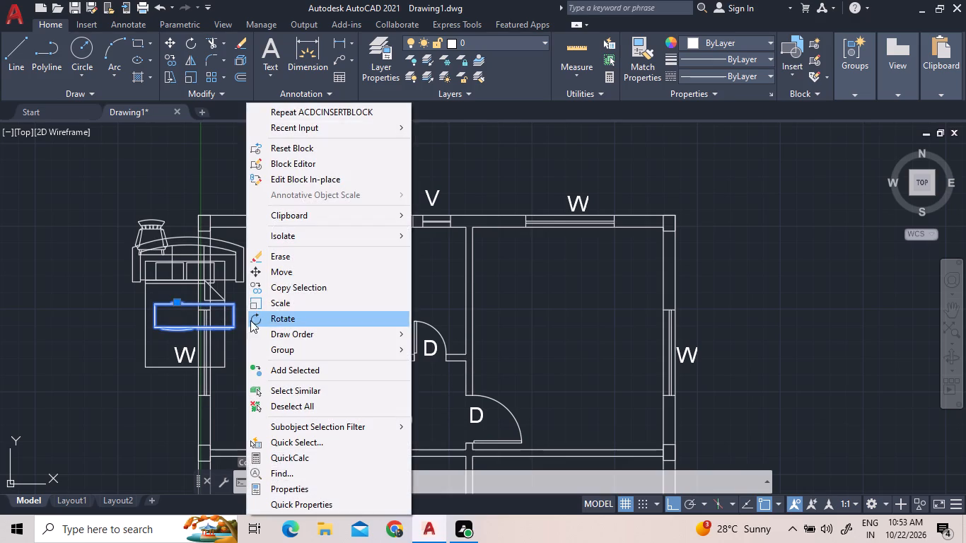
left_click(306, 268)
left_click(259, 301)
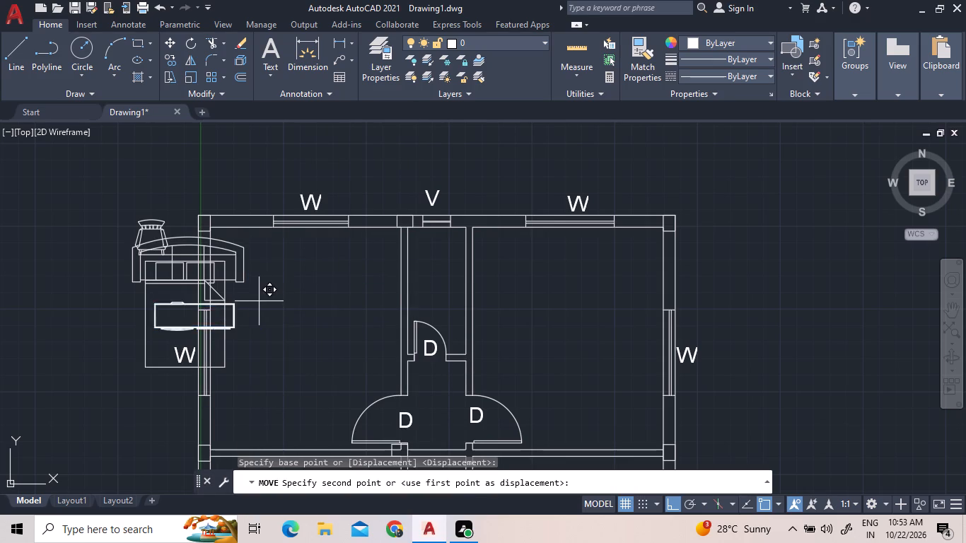
left_click(365, 307)
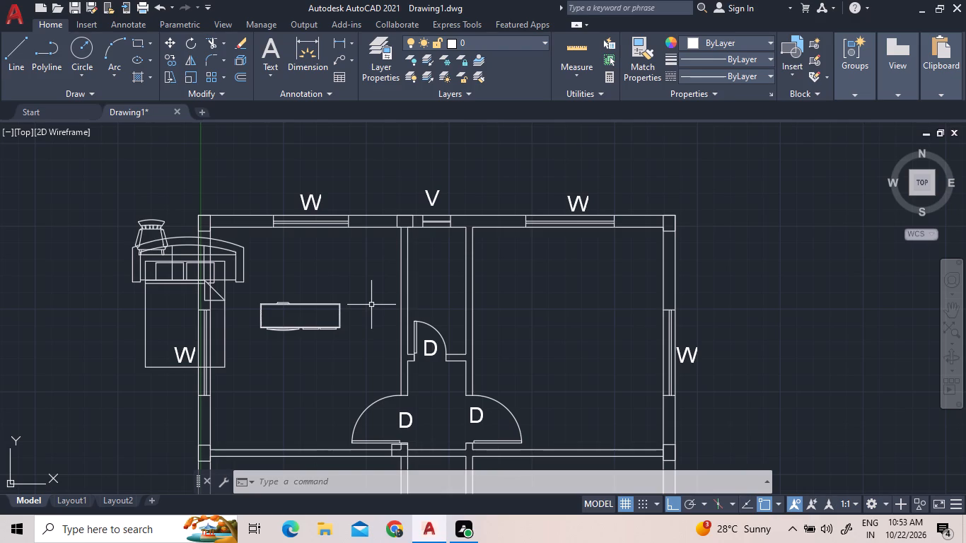
left_click(356, 340)
left_click(332, 339)
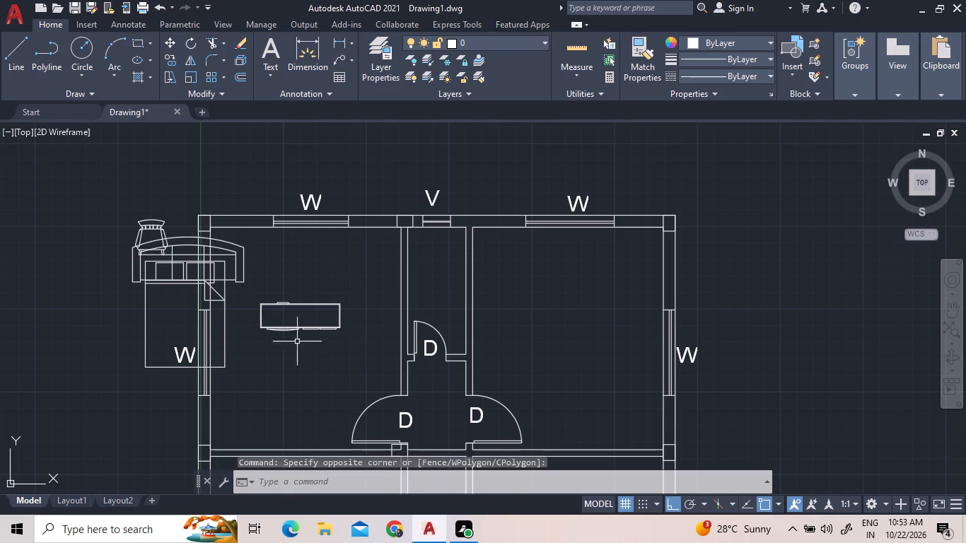
Rotate the Entertainment Center 90° counterclockwise about its upper-right outer corner so it stands vertically.
scroll(261, 335, "up", 4)
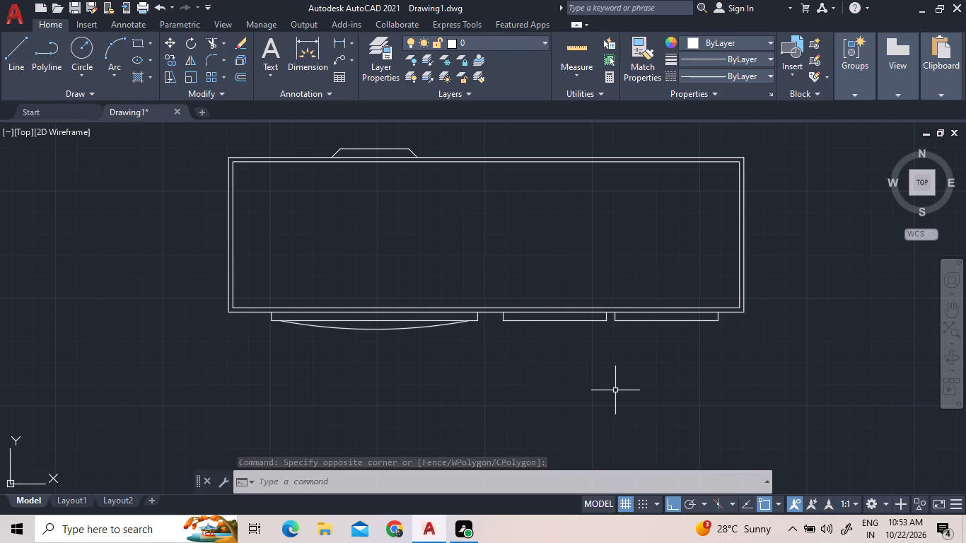
scroll(615, 390, "down", 2)
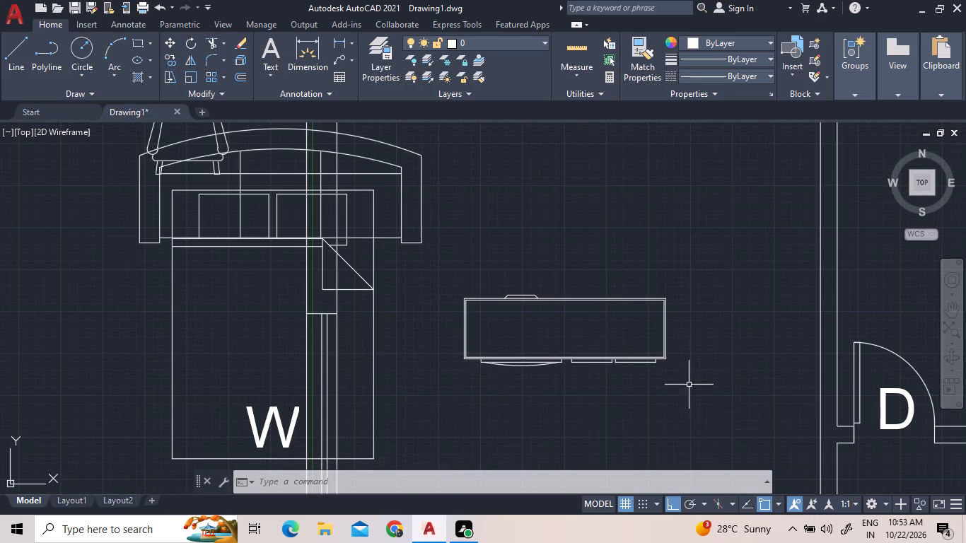
left_click(673, 382)
left_click(616, 322)
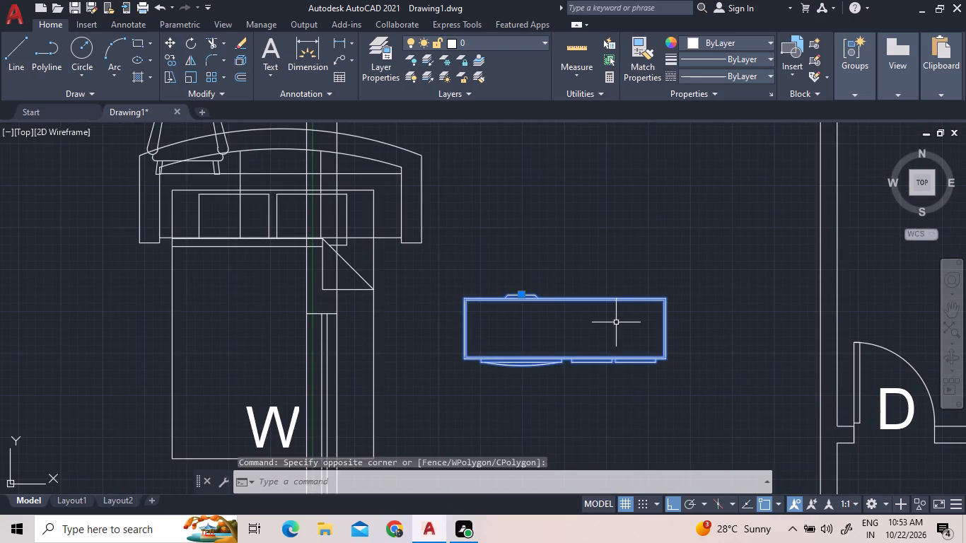
right_click(616, 322)
left_click(638, 319)
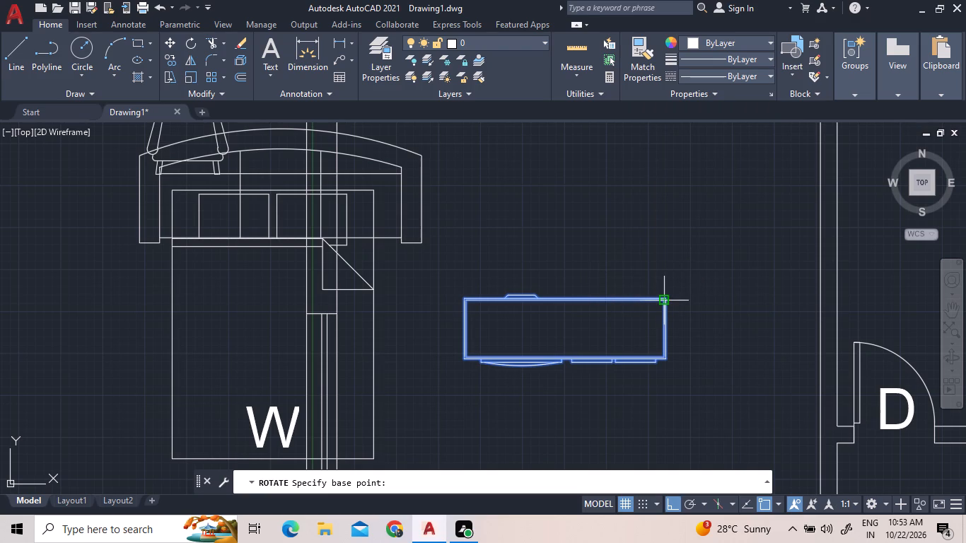
scroll(663, 298, "up", 3)
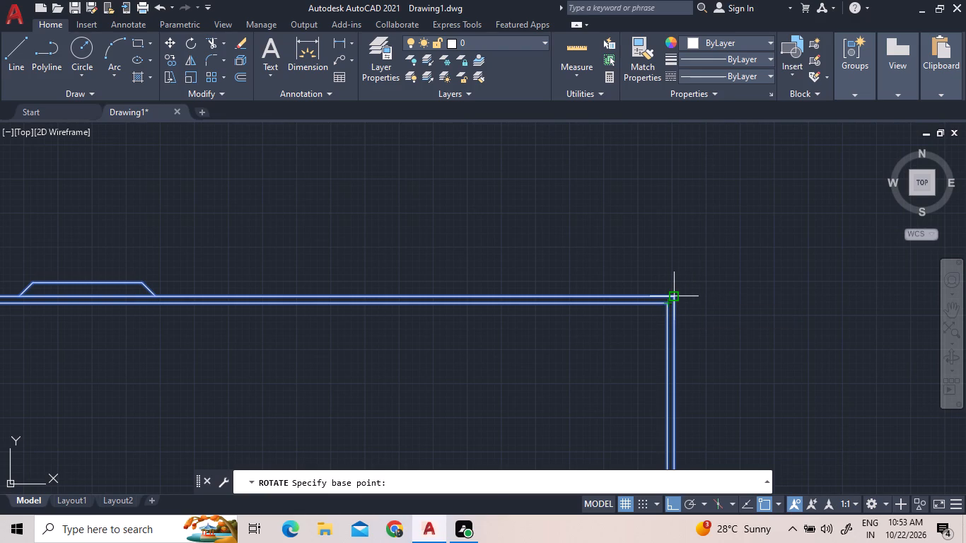
left_click(674, 296)
scroll(559, 235, "down", 3)
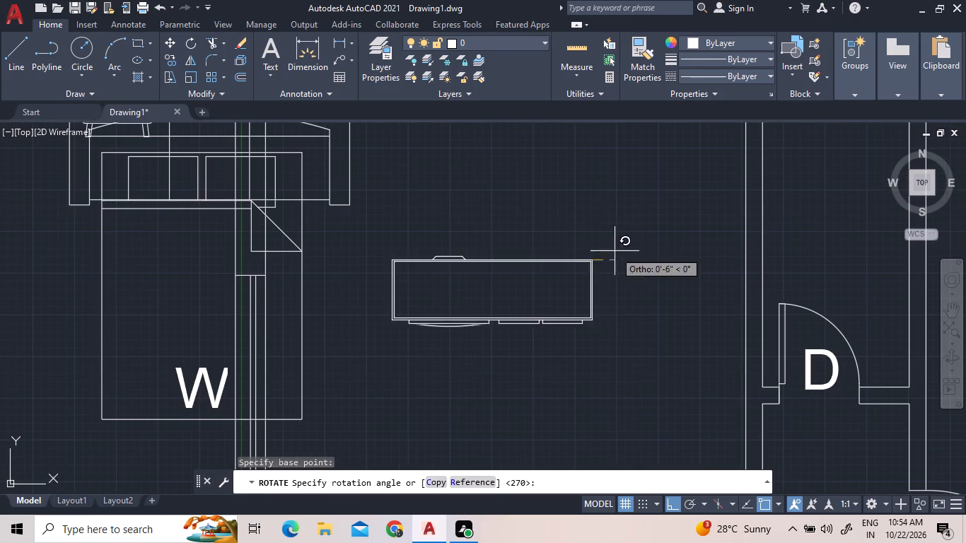
left_click(627, 200)
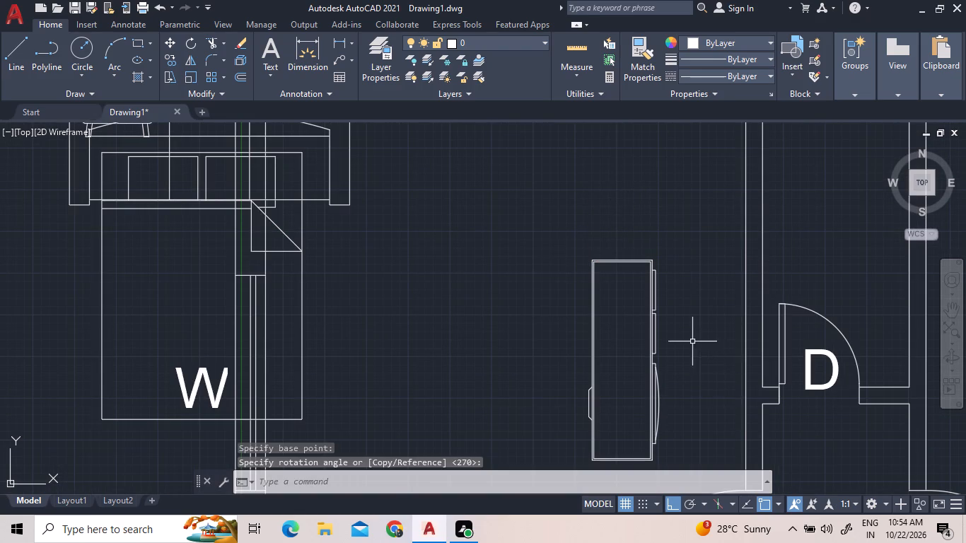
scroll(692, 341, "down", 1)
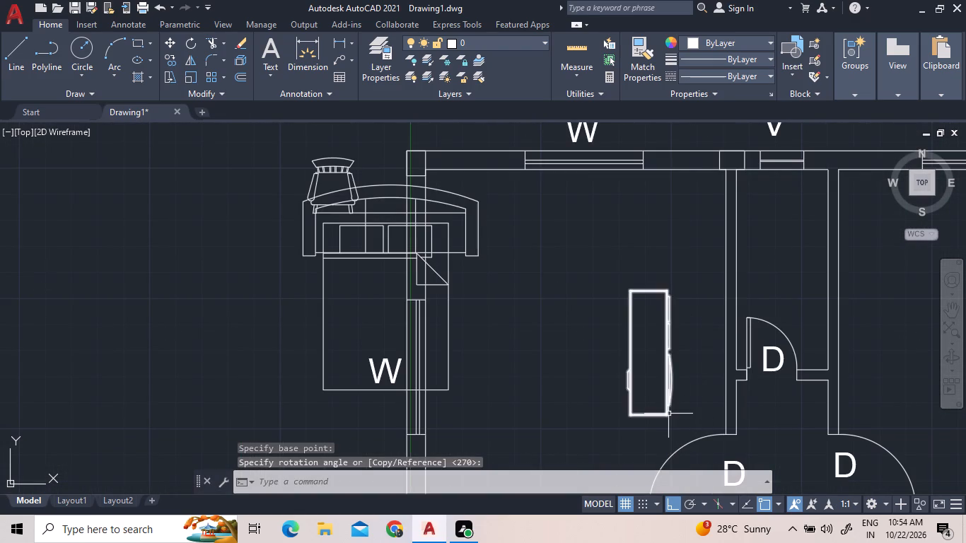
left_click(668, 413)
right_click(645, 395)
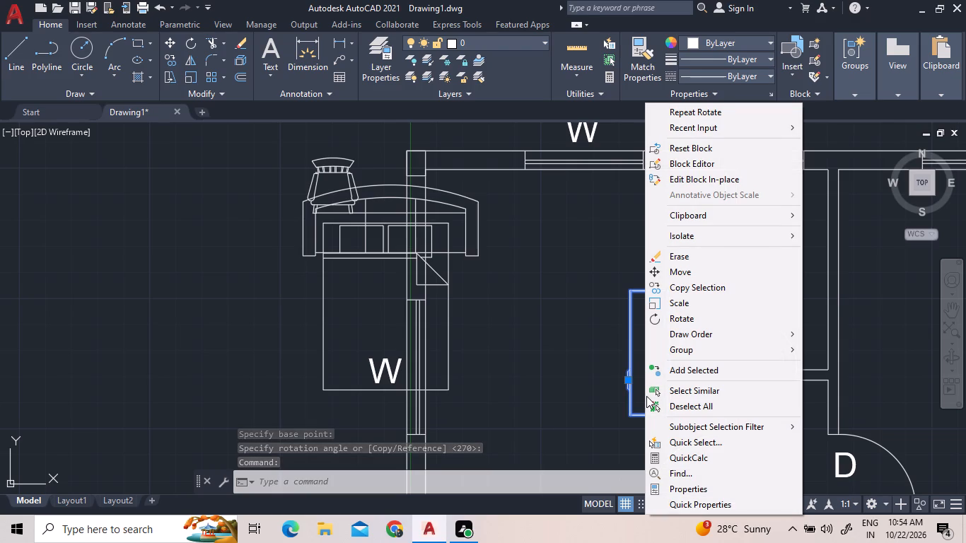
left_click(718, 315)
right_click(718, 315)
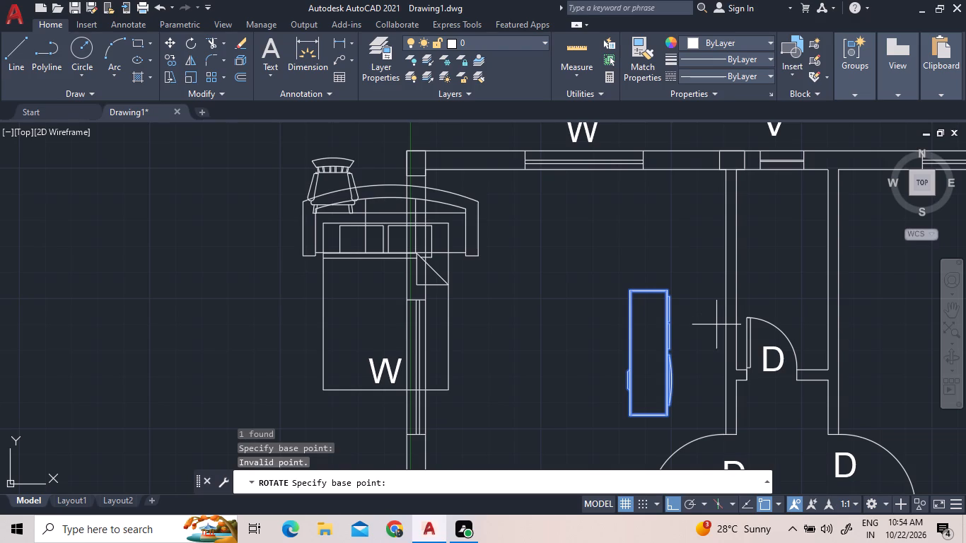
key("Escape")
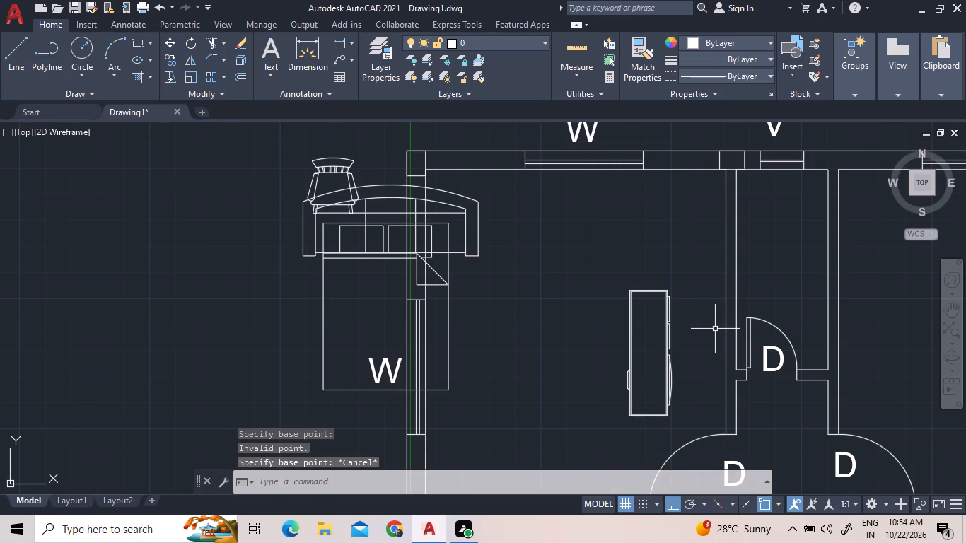
Scale the Entertainment Center down by eye, using its lower-left corner as the base point.
left_click(676, 425)
left_click(626, 387)
right_click(626, 387)
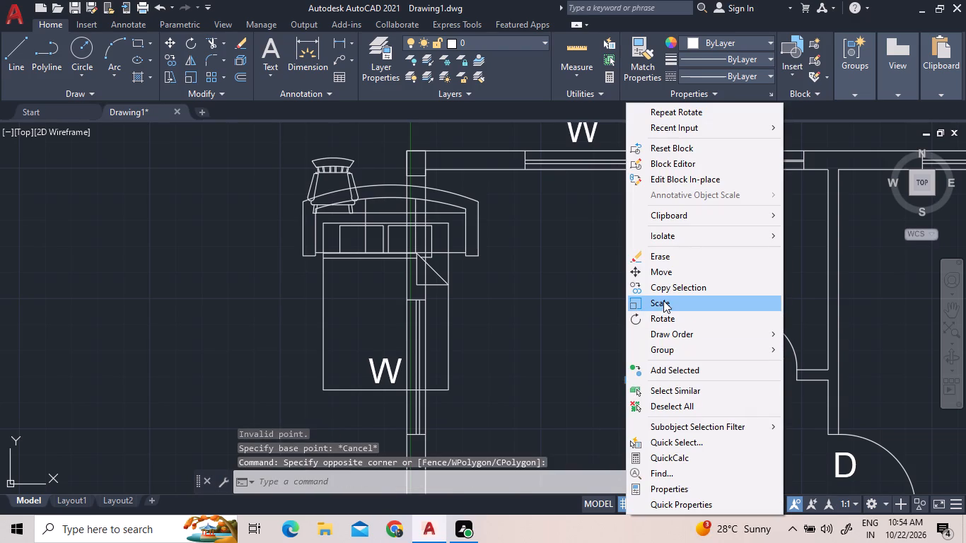
left_click(663, 300)
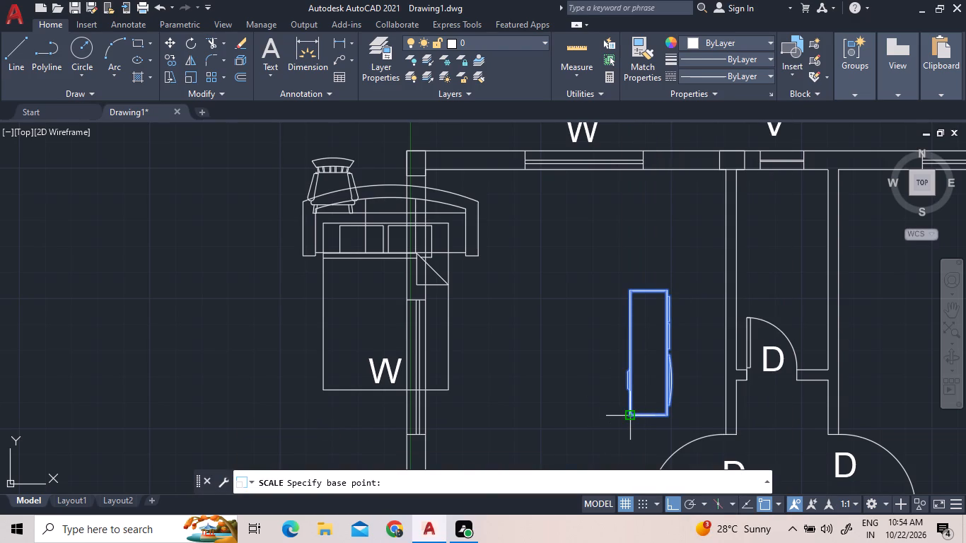
left_click(632, 417)
left_click(647, 373)
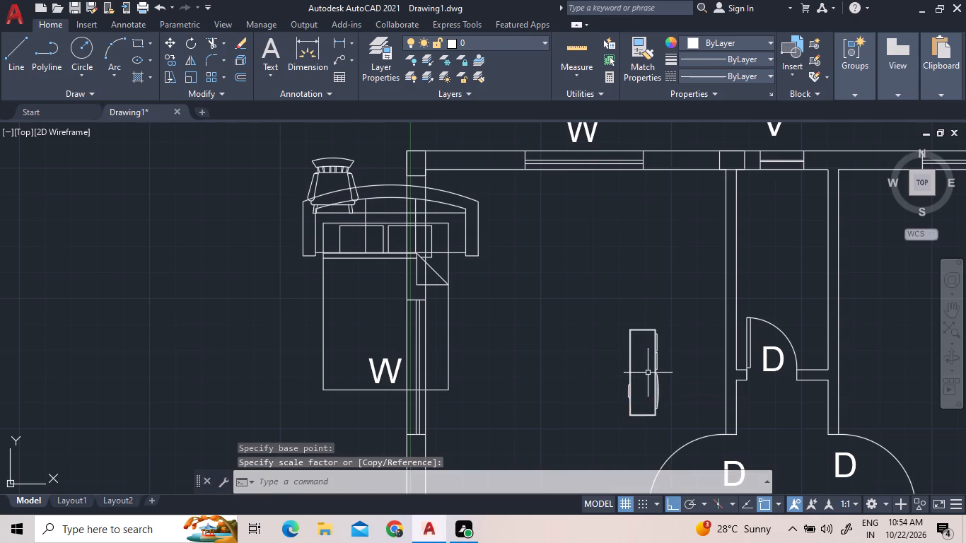
Turn Ortho off and move the Entertainment Center close to the upper-left room's right partition, beside the small room's door.
left_click(670, 424)
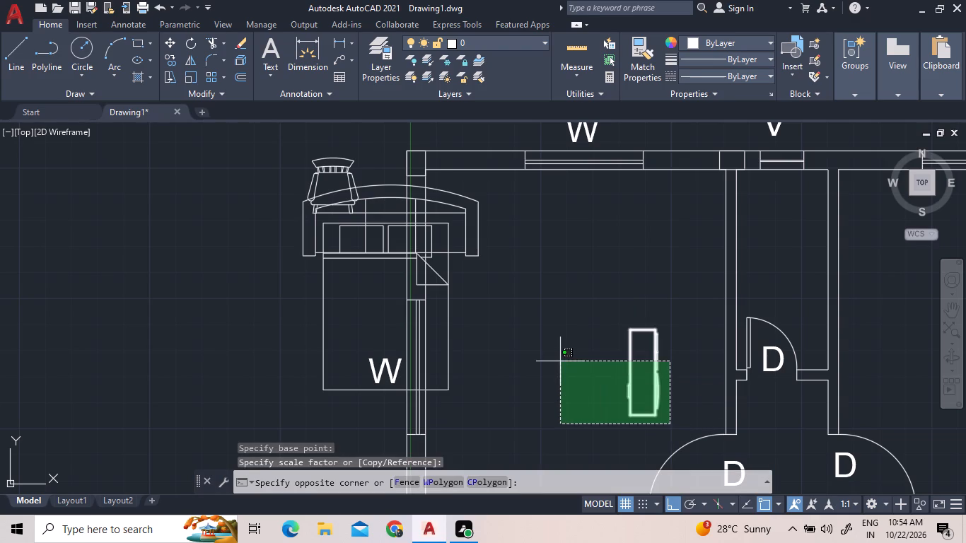
left_click(560, 361)
right_click(560, 361)
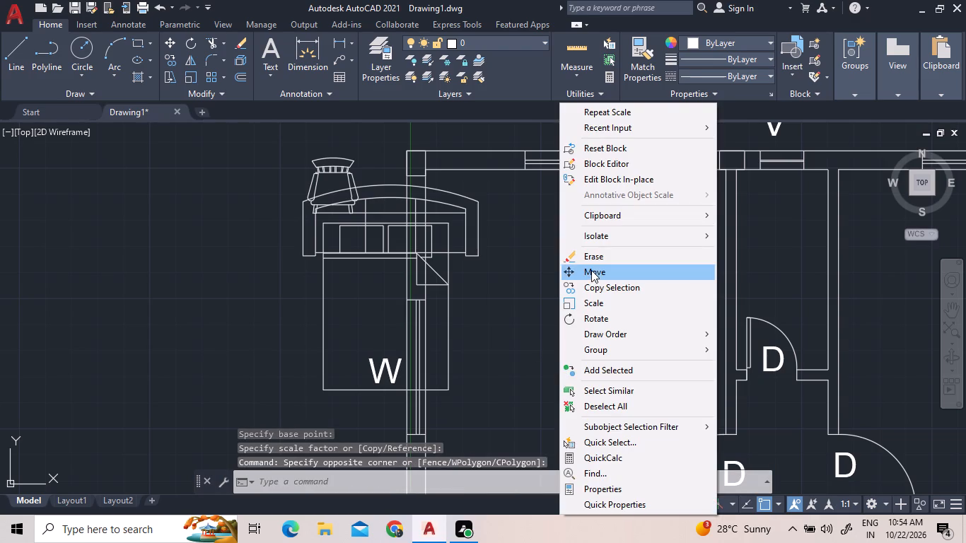
left_click(591, 270)
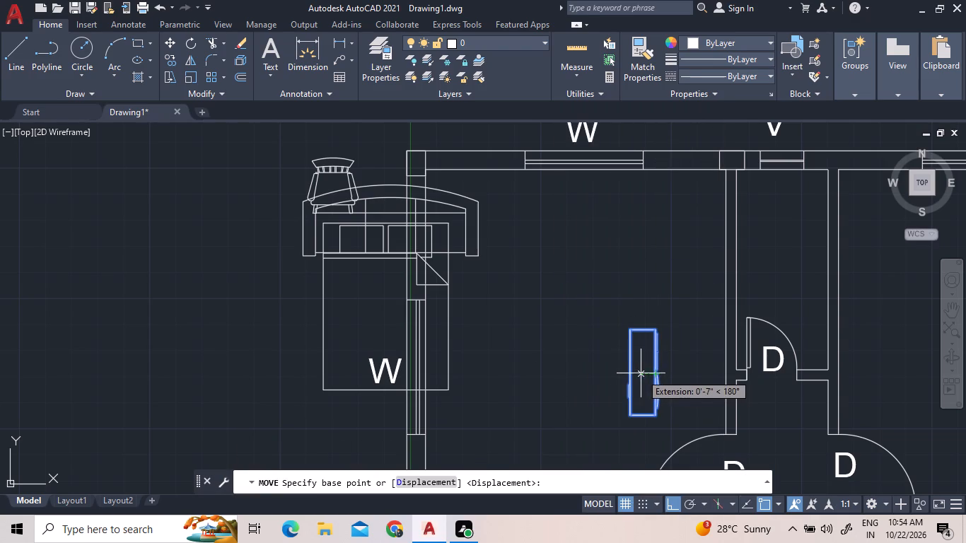
left_click(641, 371)
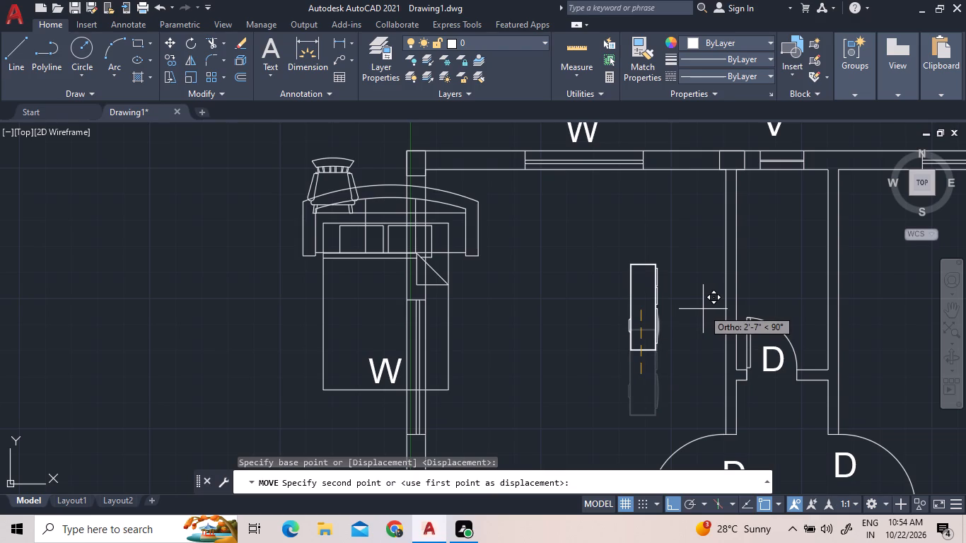
key("F8")
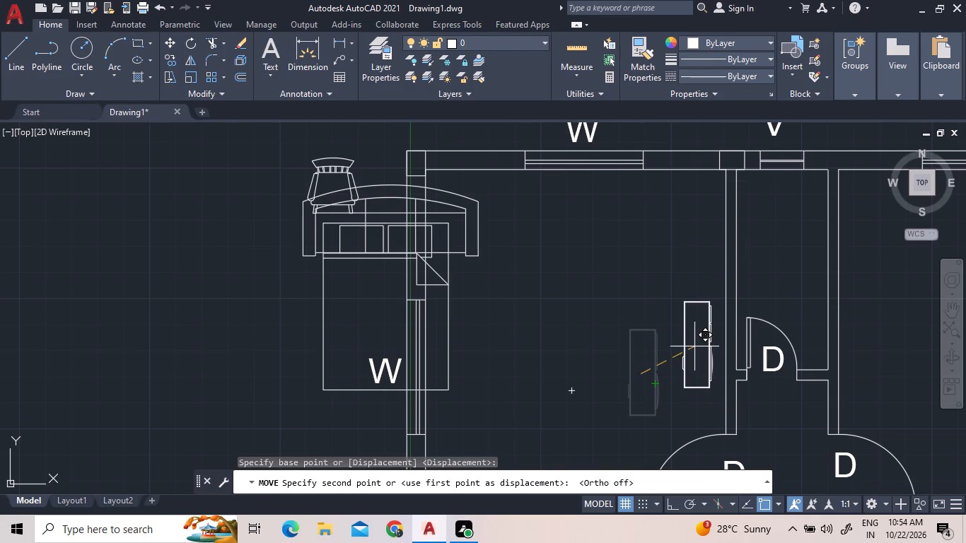
scroll(703, 363, "up", 1)
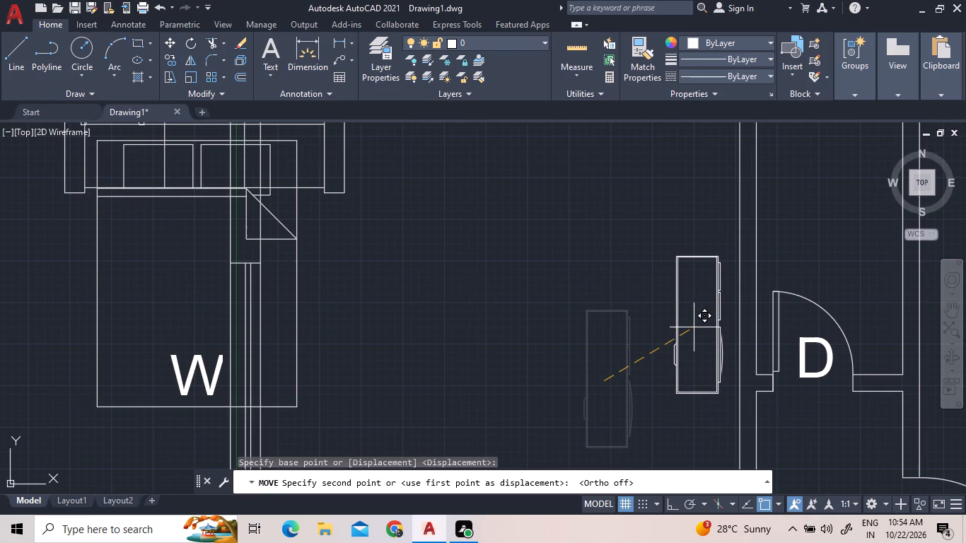
left_click(698, 326)
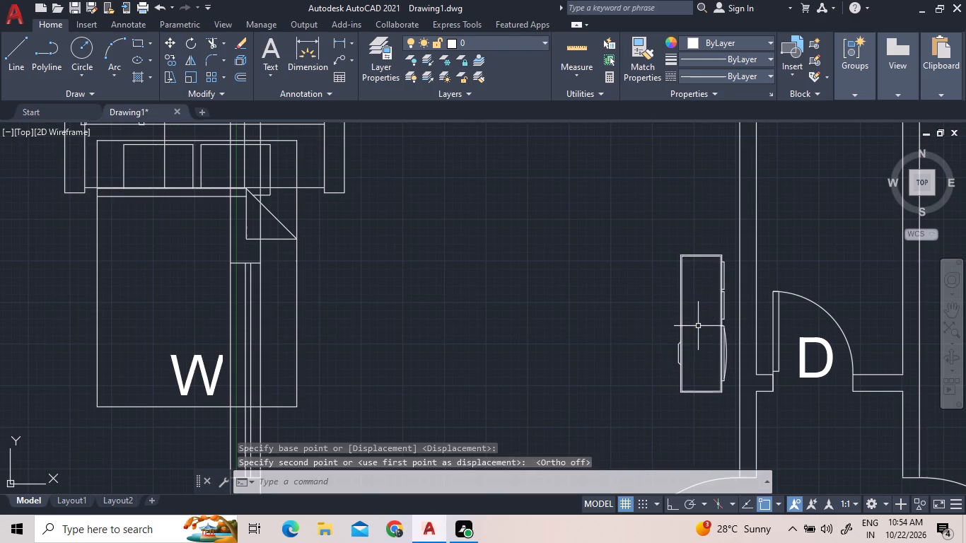
Draw an upright rectangle in the upper-left room's upper-right corner, from the wall and partition junction down to the Entertainment Center's top.
scroll(672, 351, "down", 2)
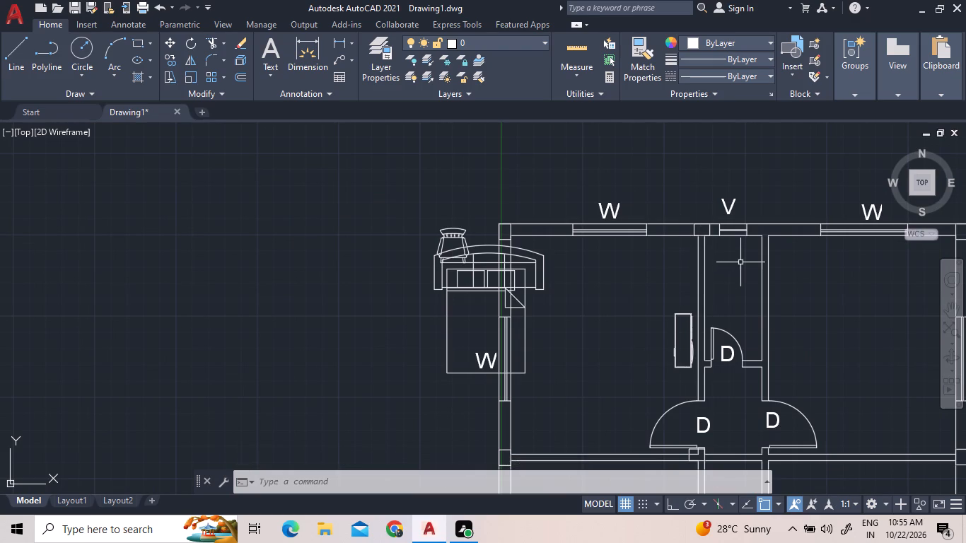
scroll(735, 266, "up", 1)
middle_click_drag(731, 272, 625, 315)
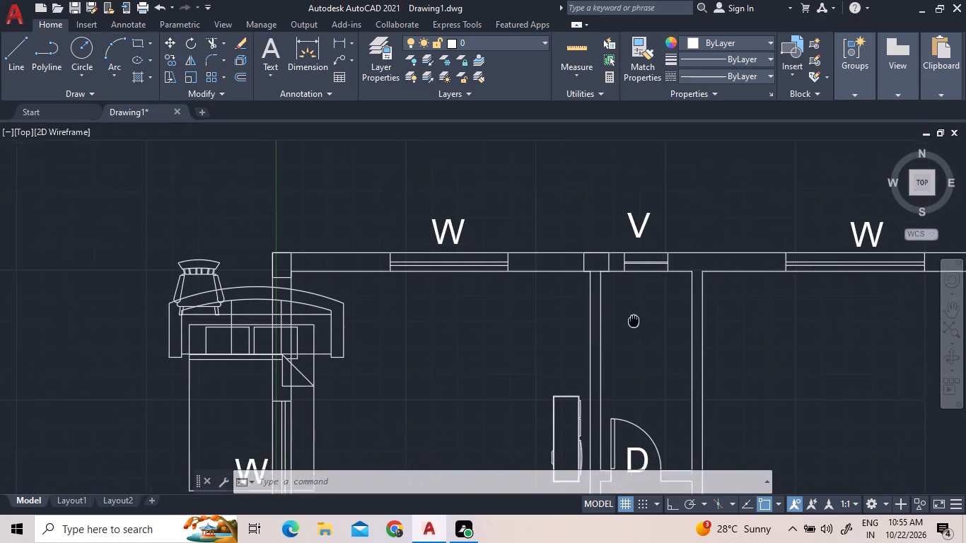
middle_click_drag(625, 315, 624, 315)
left_click(135, 42)
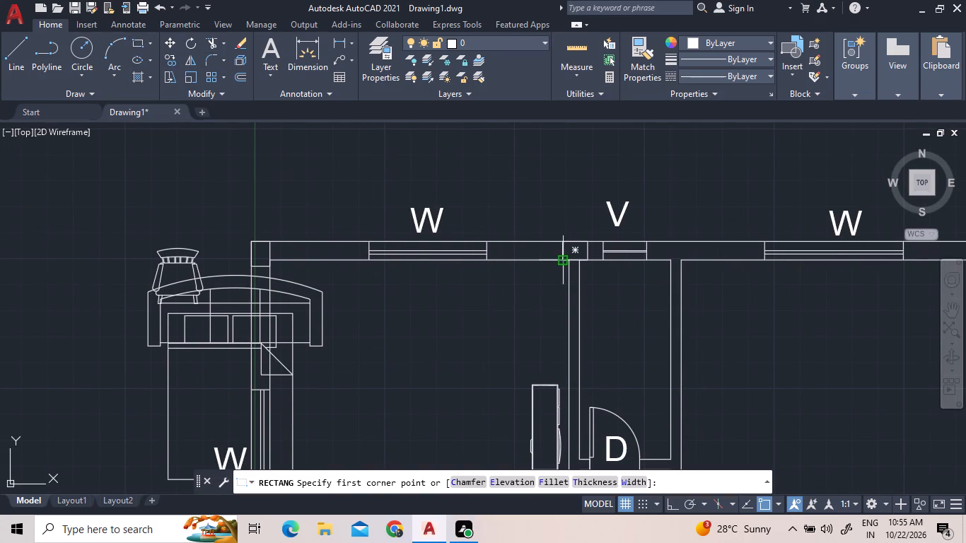
scroll(575, 262, "up", 4)
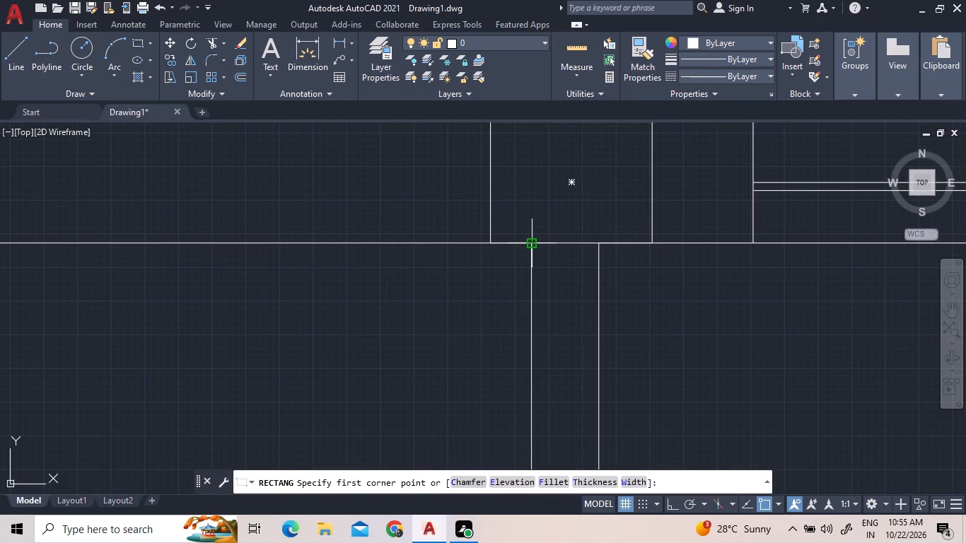
left_click(530, 243)
scroll(430, 308, "down", 5)
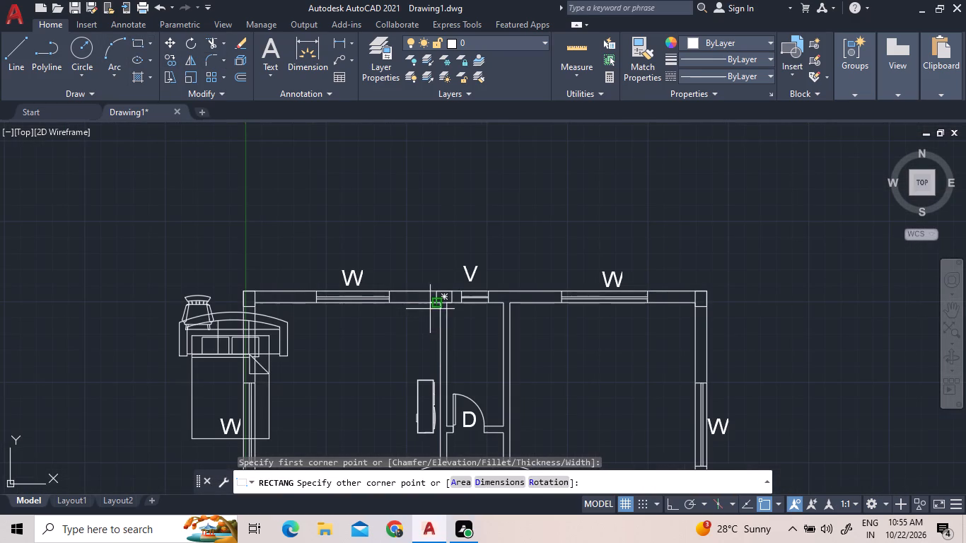
left_click(404, 381)
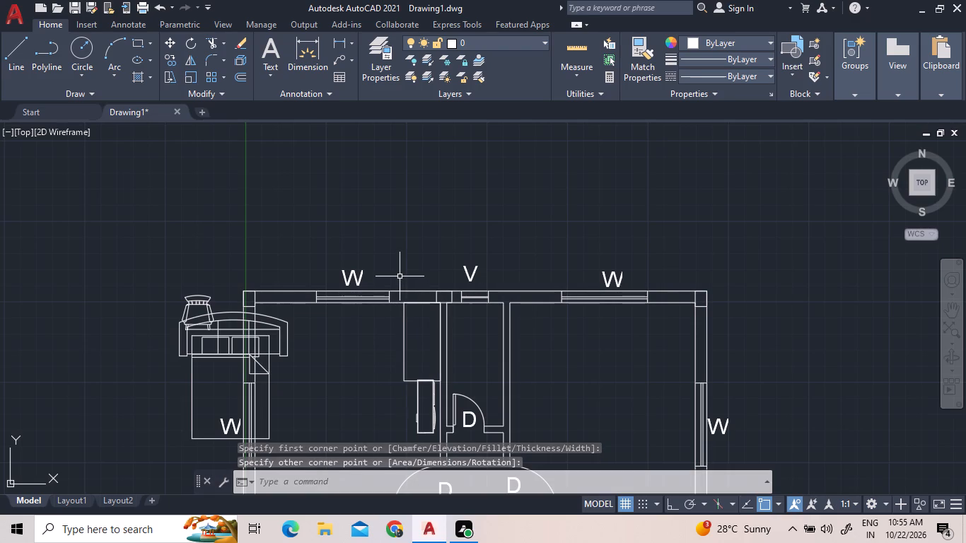
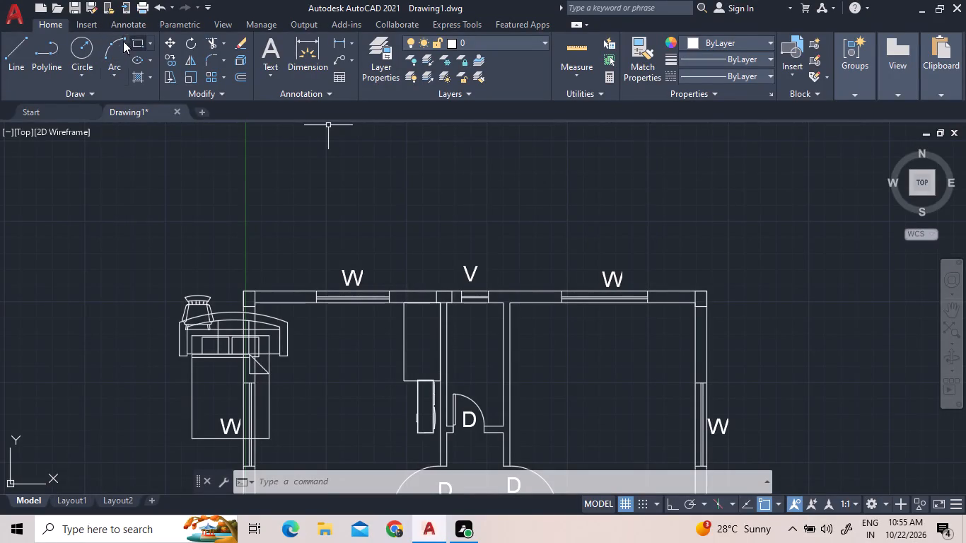
Draw a small horizontal rectangle along the upper-left room's top wall, extending left from the upright rectangle's upper-left corner.
left_click(143, 45)
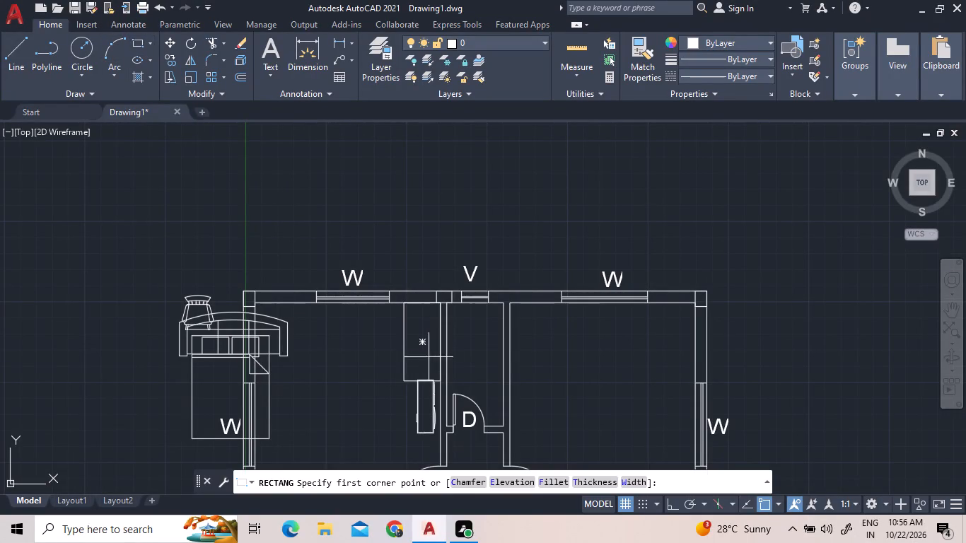
left_click(402, 298)
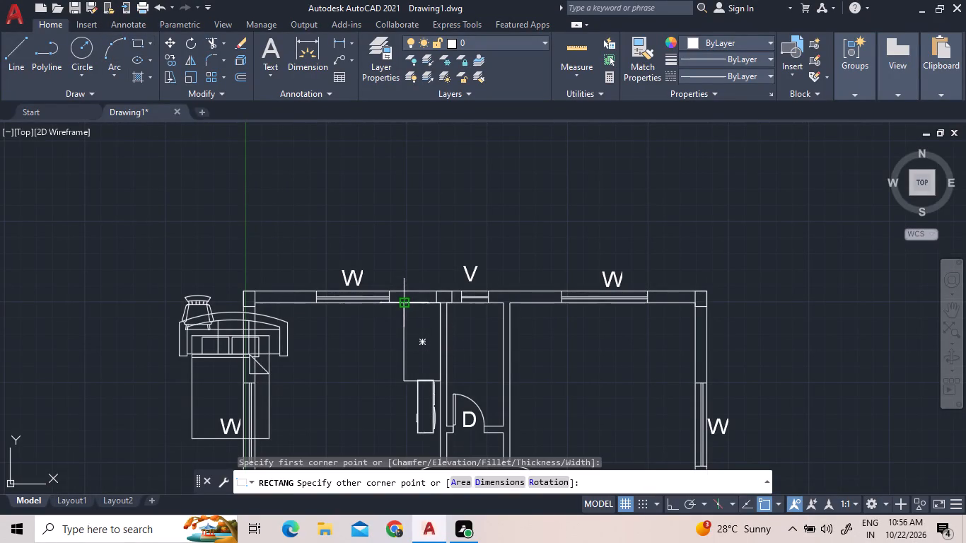
left_click(353, 328)
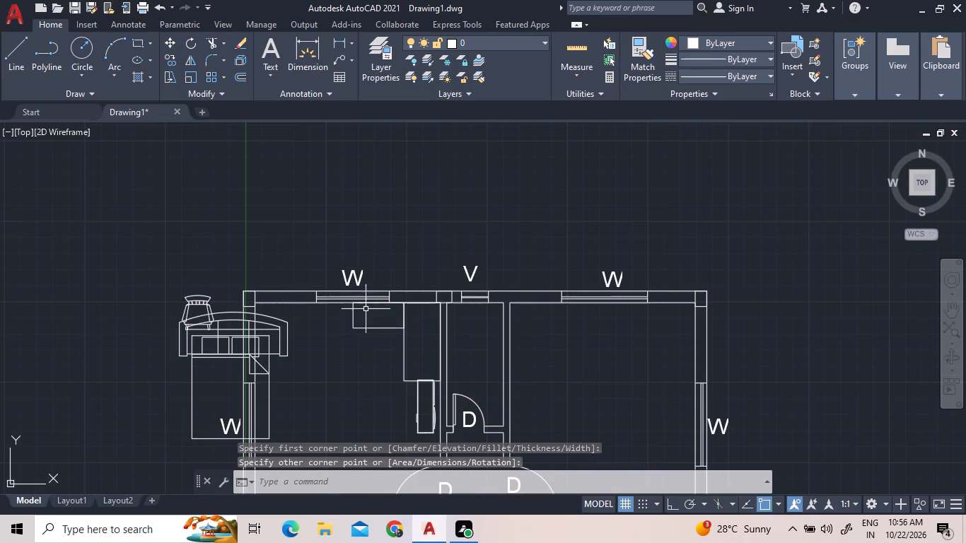
Move the chair from outside the left wall into the upper-left room, just below the small horizontal rectangle.
scroll(366, 300, "up", 6)
scroll(377, 299, "down", 3)
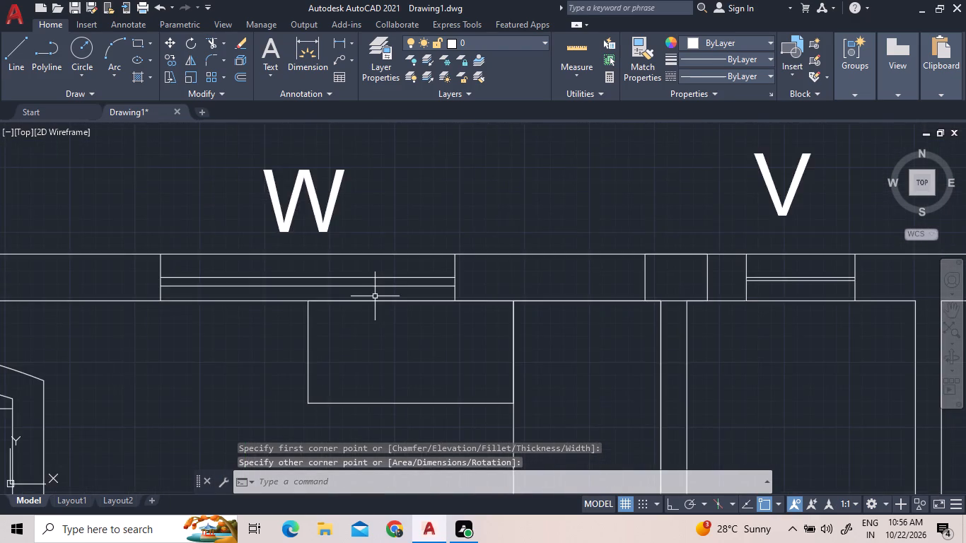
scroll(375, 296, "down", 2)
left_click(110, 300)
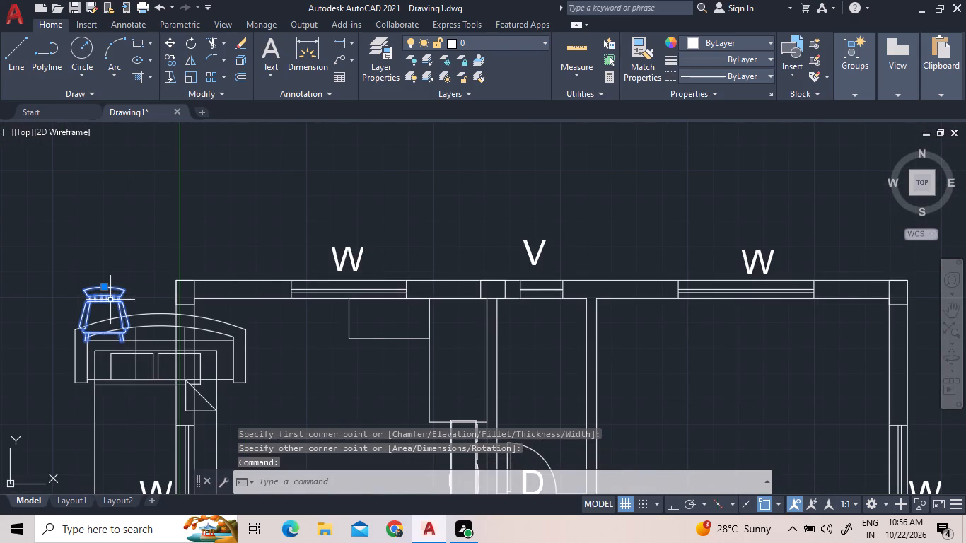
right_click(110, 300)
left_click(127, 279)
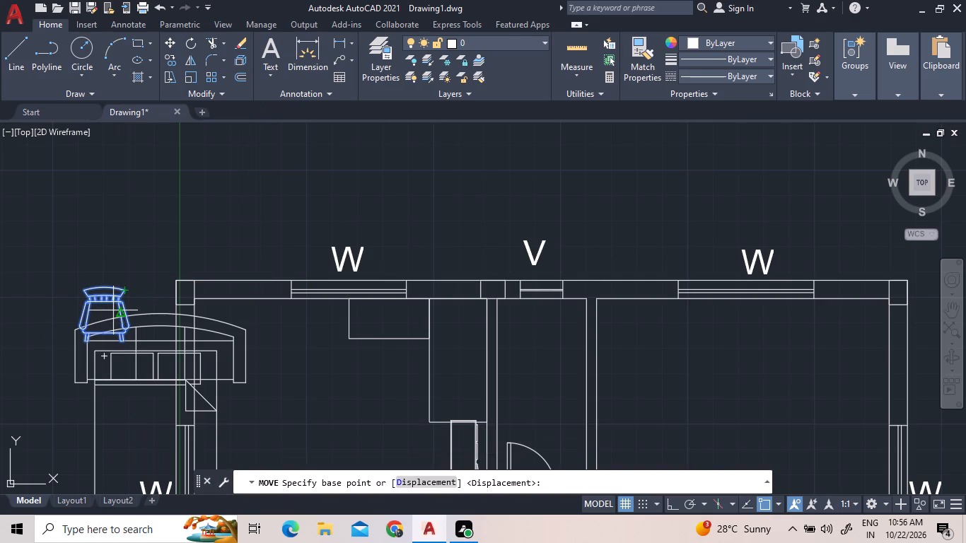
left_click(112, 310)
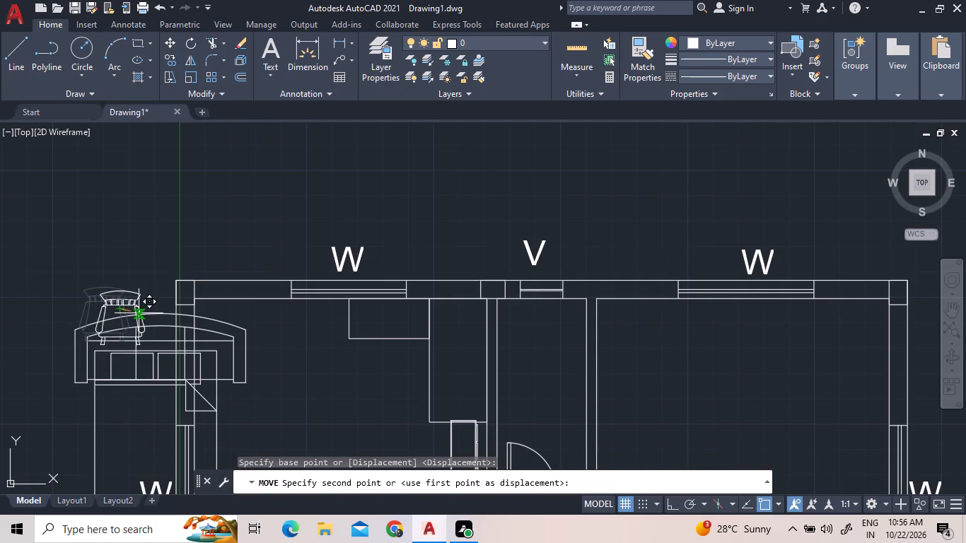
left_click(391, 370)
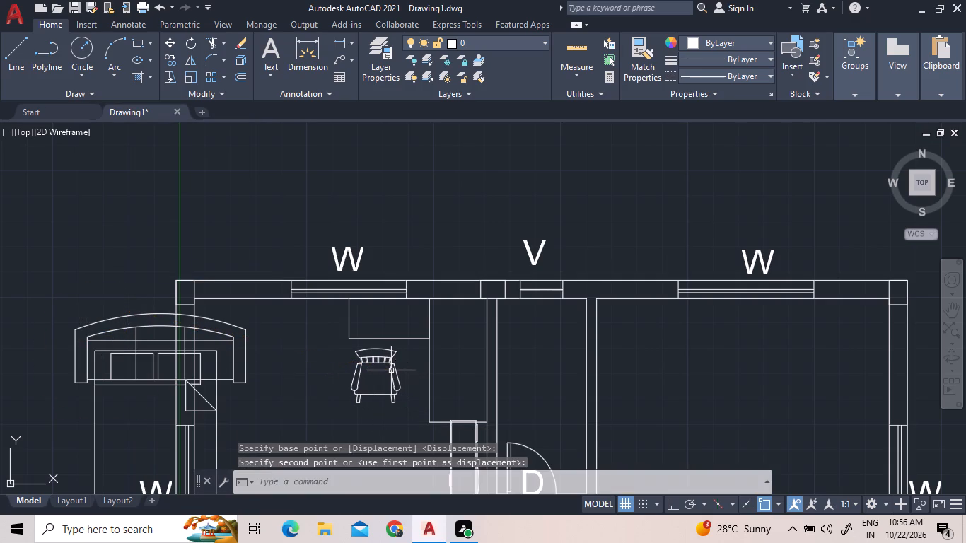
right_click(391, 370)
left_click(391, 370)
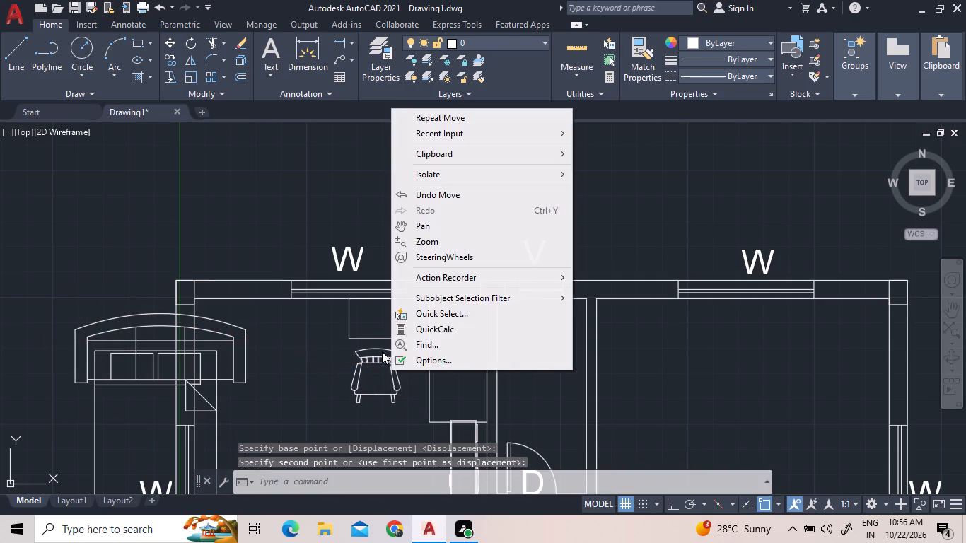
Rotate the chair 90° counterclockwise about the bottom of its right leg so it faces the upright rectangle.
left_click(380, 349)
right_click(384, 370)
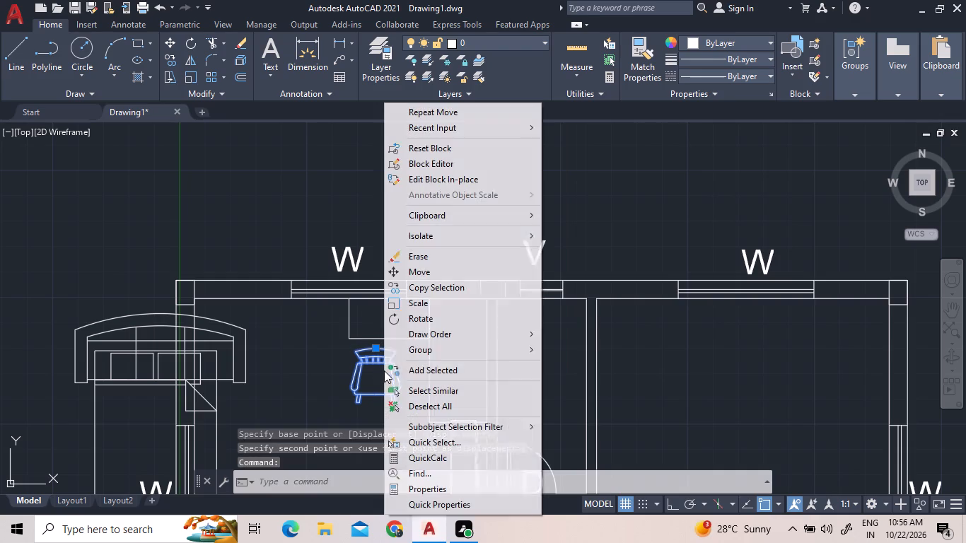
left_click(426, 321)
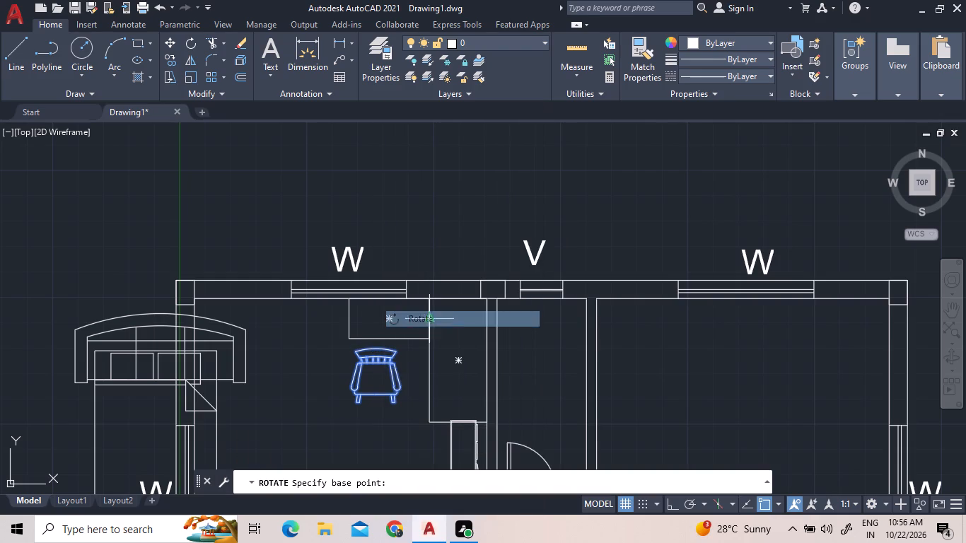
left_click(395, 403)
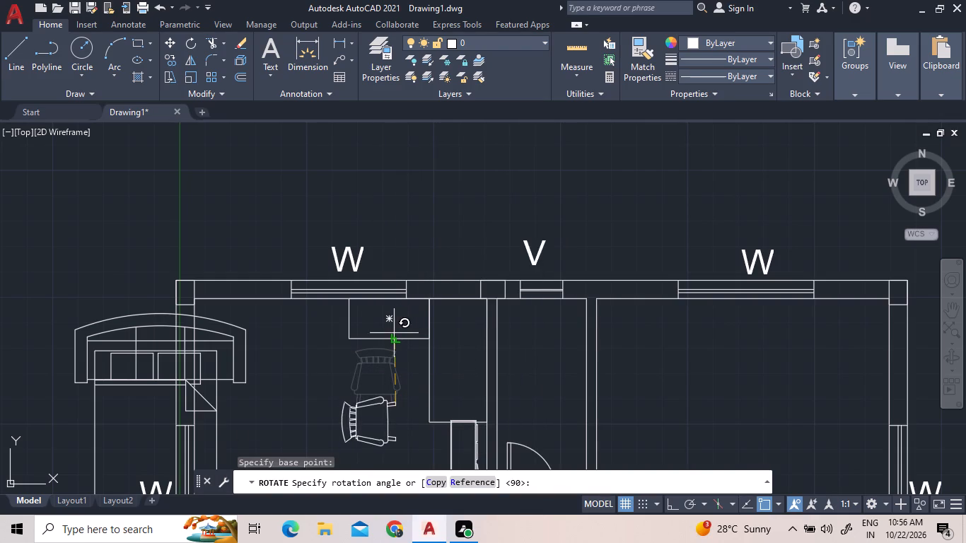
left_click(392, 337)
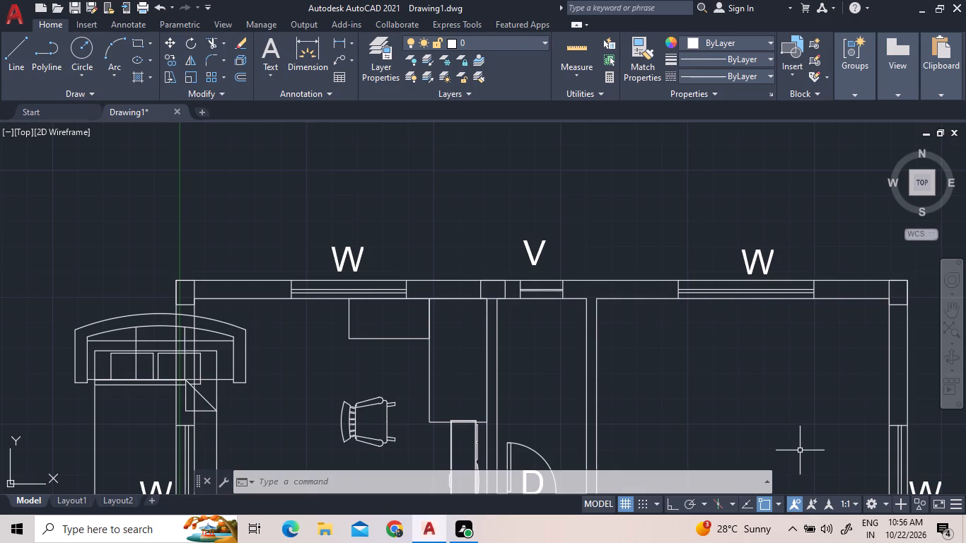
Move the rotated chair up and right, so it slightly overlaps the small horizontal rectangle's lower edge.
scroll(433, 354, "down", 2)
scroll(439, 390, "up", 2)
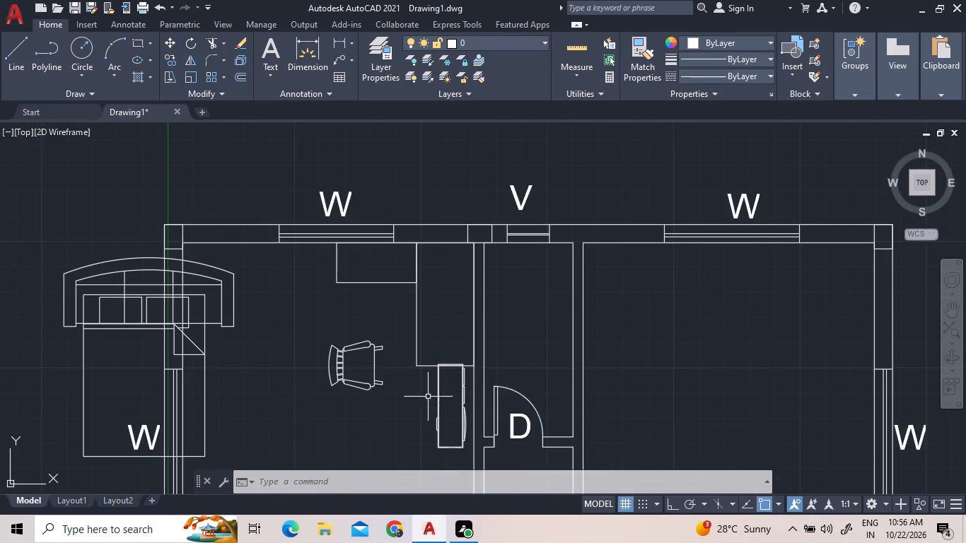
left_click(371, 400)
left_click(296, 346)
right_click(296, 346)
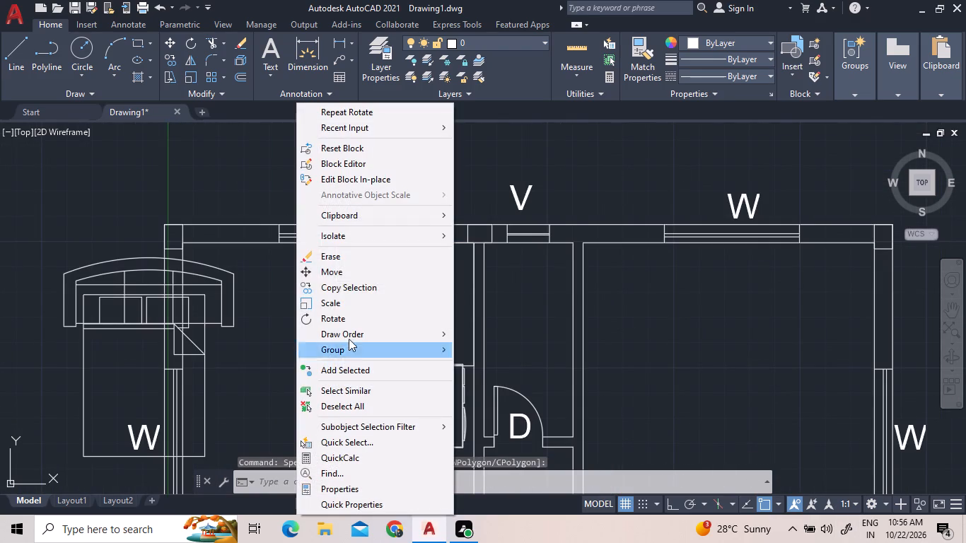
left_click(362, 274)
left_click(369, 387)
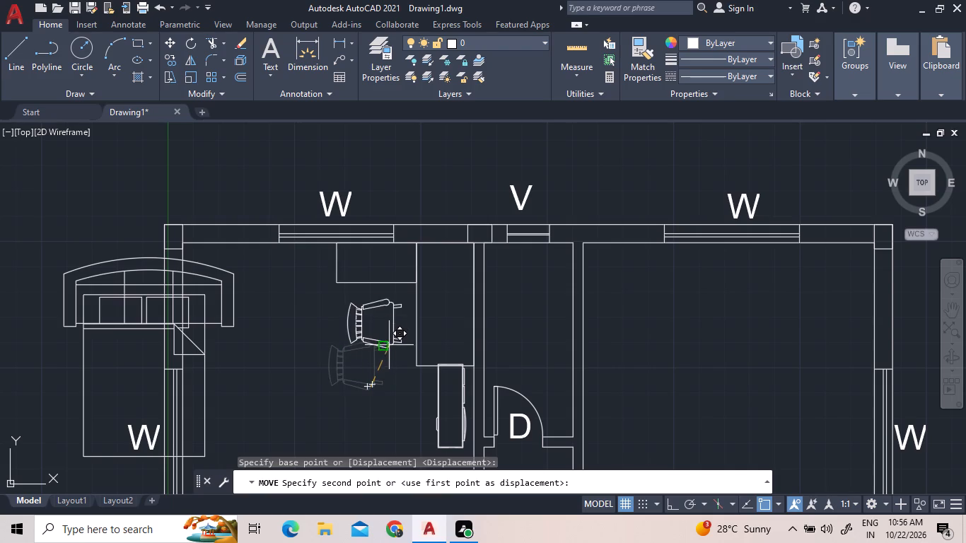
left_click(393, 317)
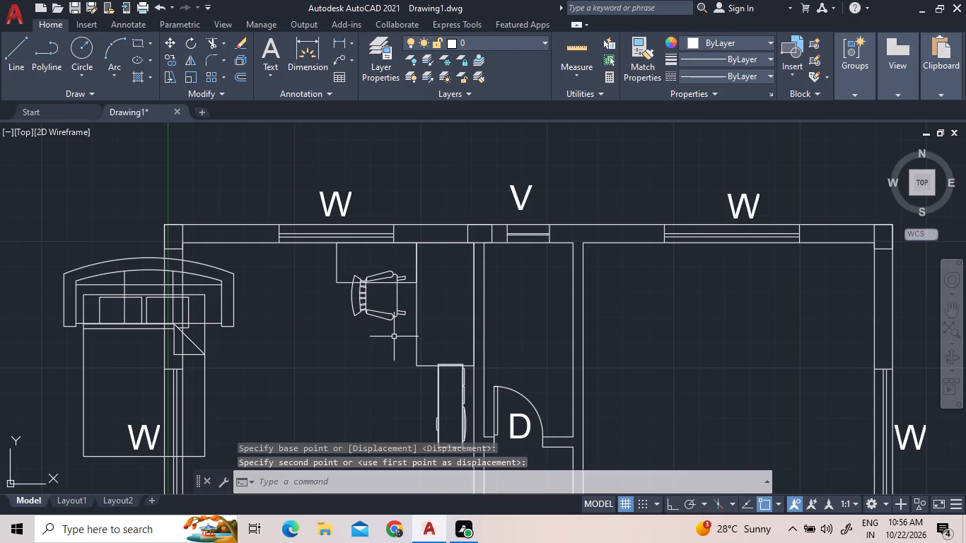
Move the chair closer to the corner of the two rectangles, with its legs touching the upright rectangle's left edge.
right_click(392, 337)
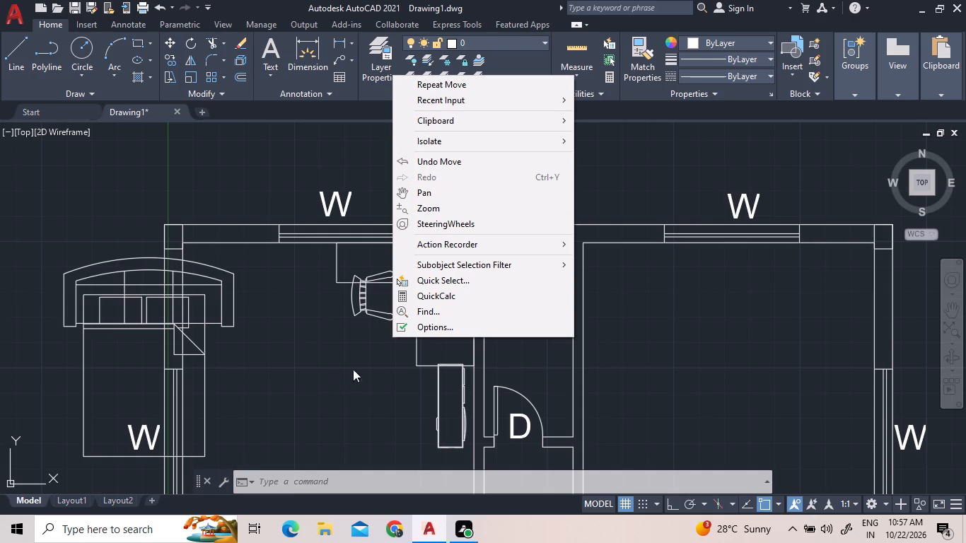
left_click(327, 377)
left_click(366, 325)
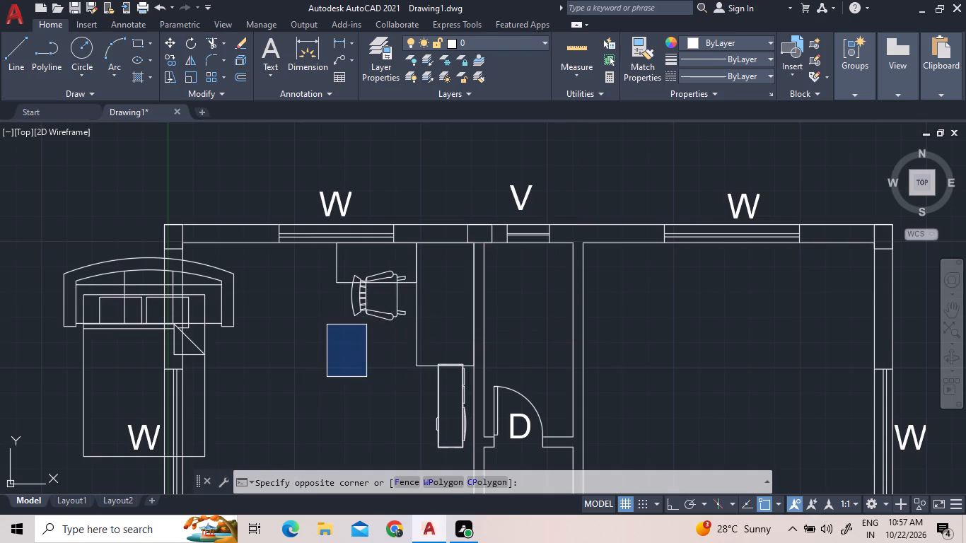
left_click(393, 317)
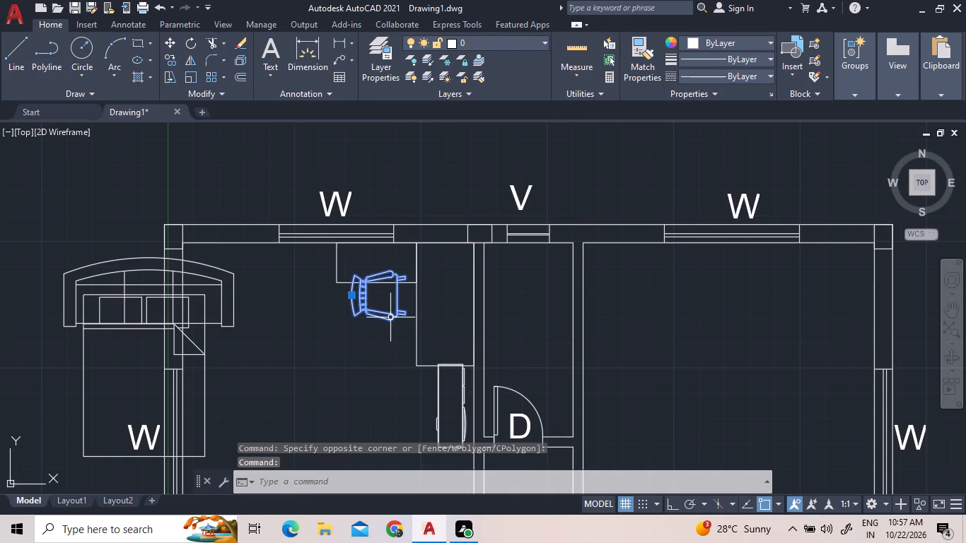
right_click(390, 319)
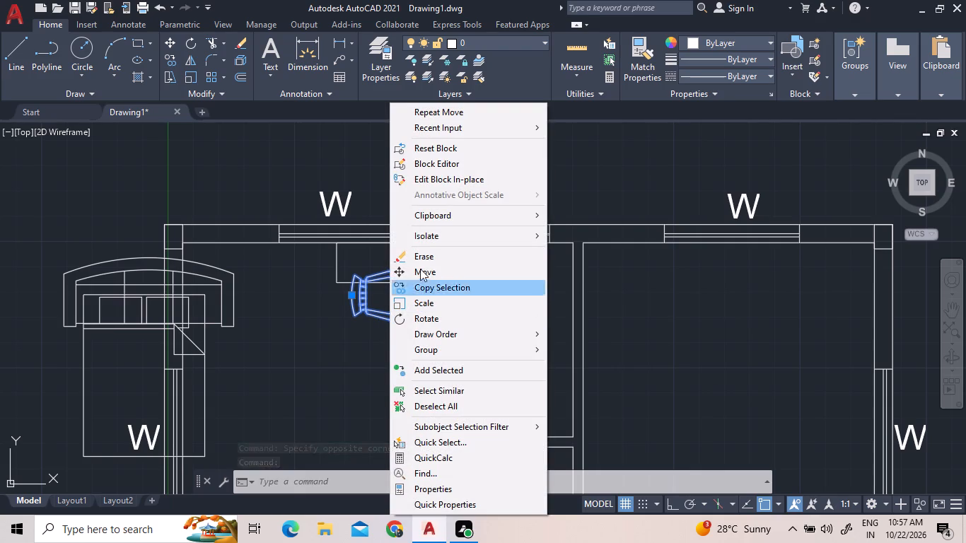
left_click(419, 270)
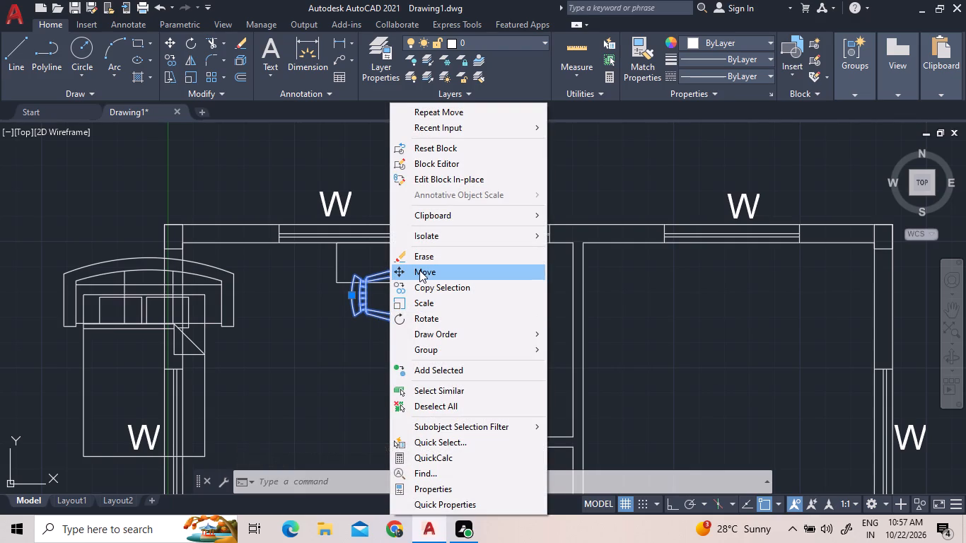
left_click(392, 295)
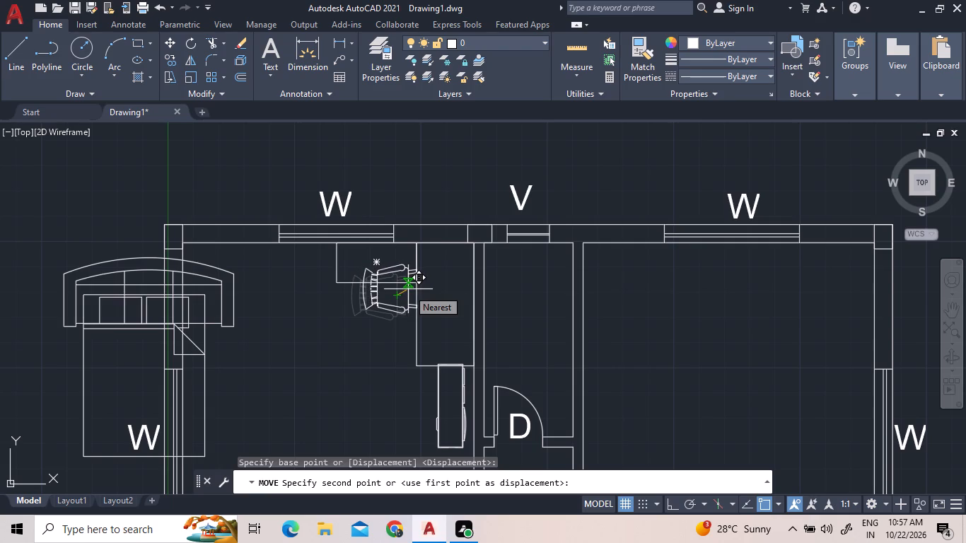
left_click(408, 289)
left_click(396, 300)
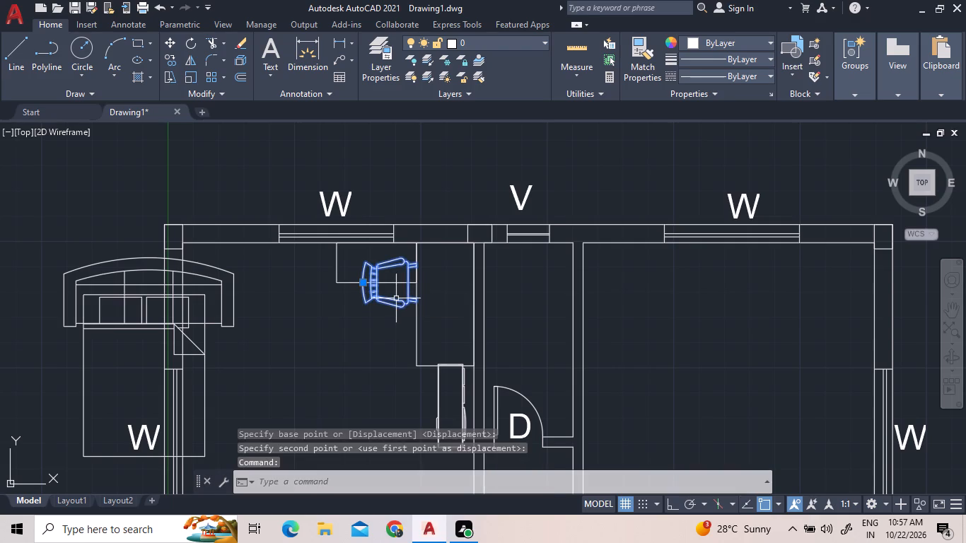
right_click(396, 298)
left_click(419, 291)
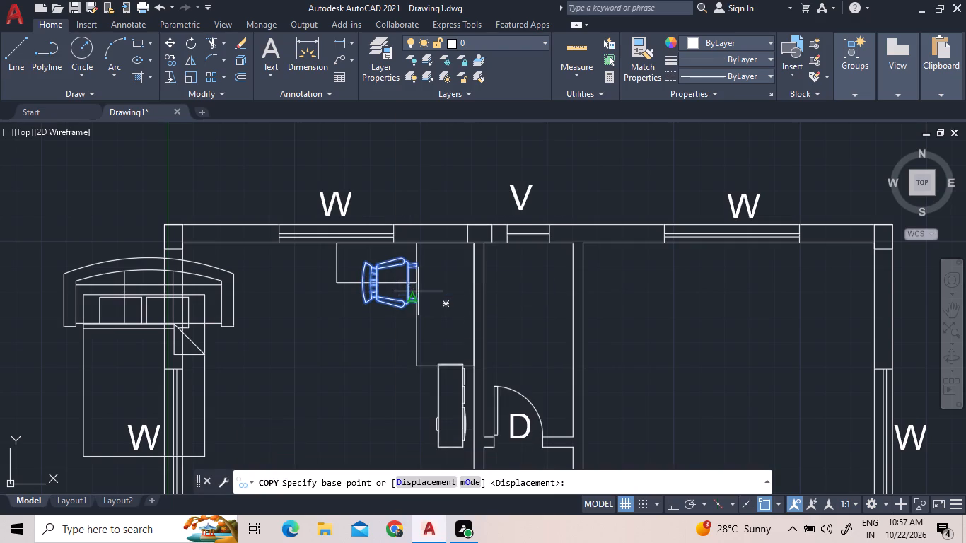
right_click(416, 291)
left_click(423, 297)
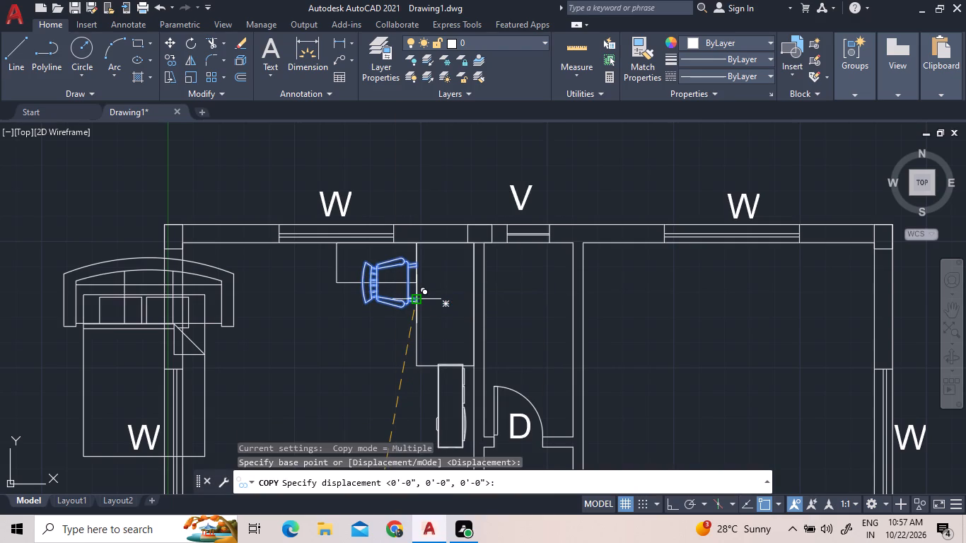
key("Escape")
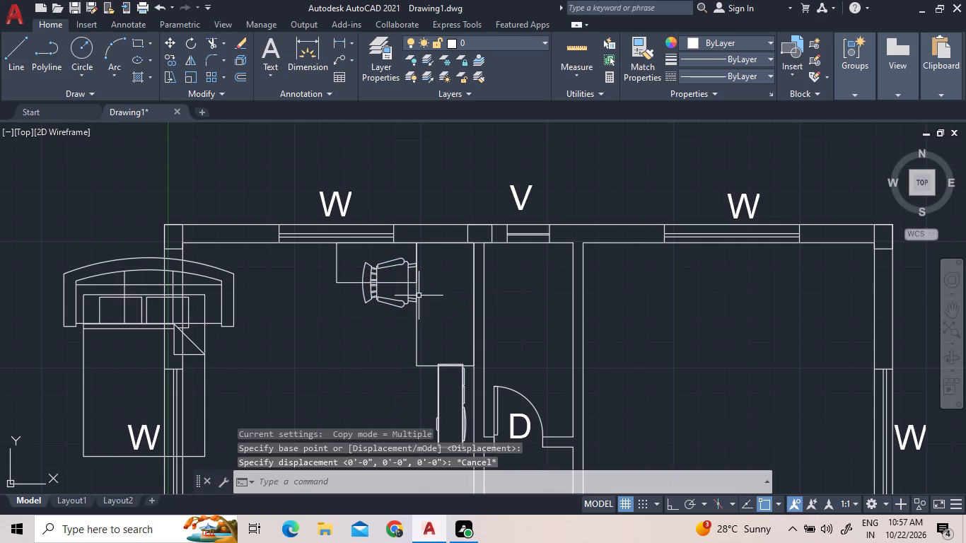
Move the chair down to just below the small horizontal rectangle, beside the upright rectangle's left edge.
left_click(400, 304)
right_click(400, 305)
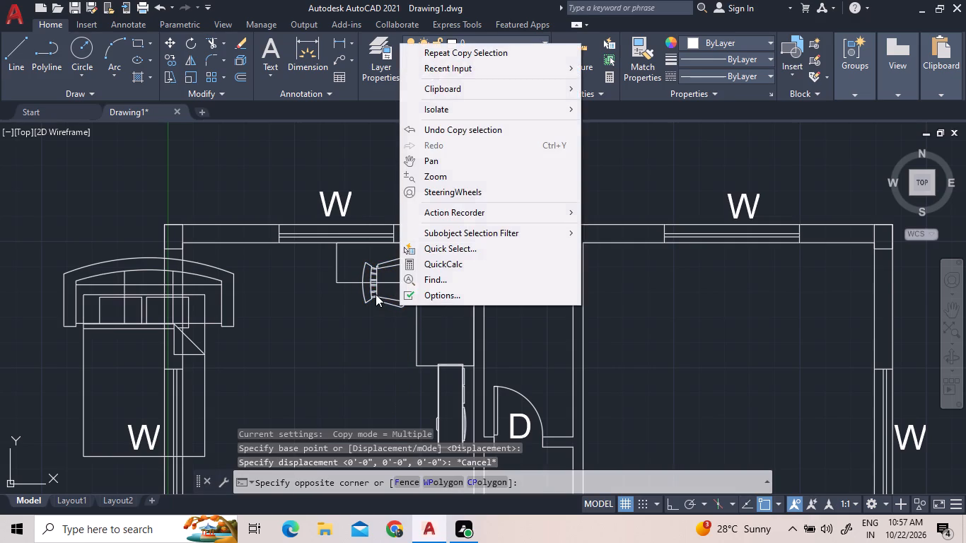
left_click(375, 293)
right_click(375, 293)
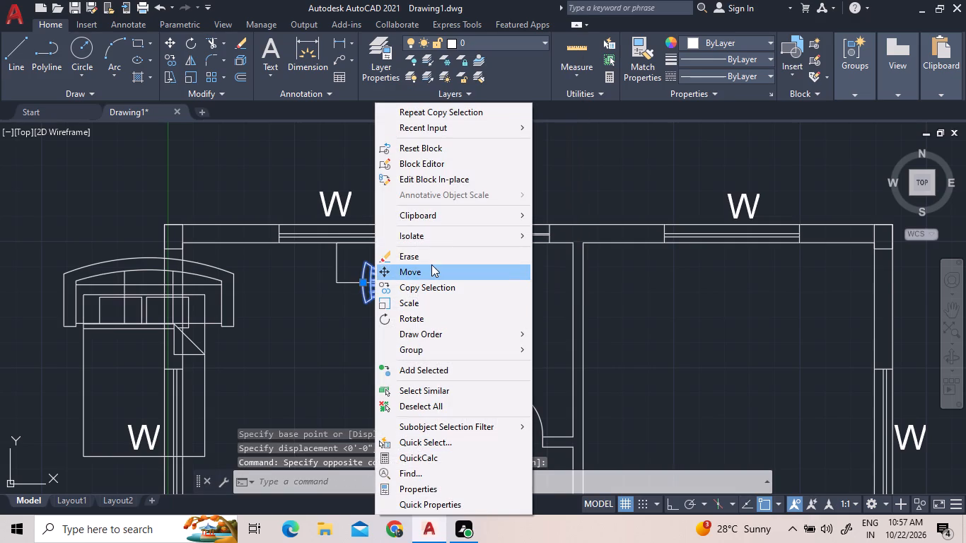
left_click(431, 267)
left_click(405, 290)
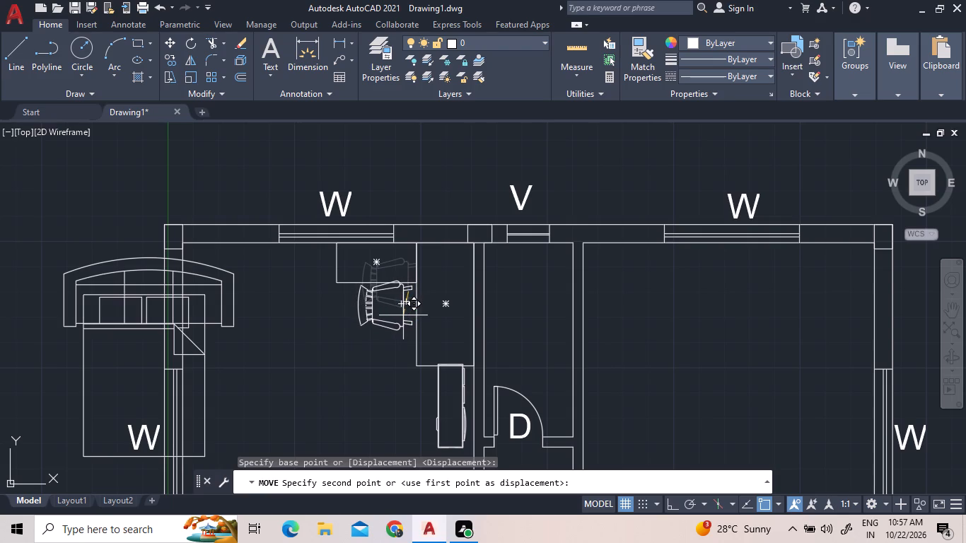
left_click(403, 315)
With Ortho off, rotate the chair counterclockwise by eye about its seat so it faces diagonally into the rectangles' corner.
left_click(402, 315)
right_click(402, 315)
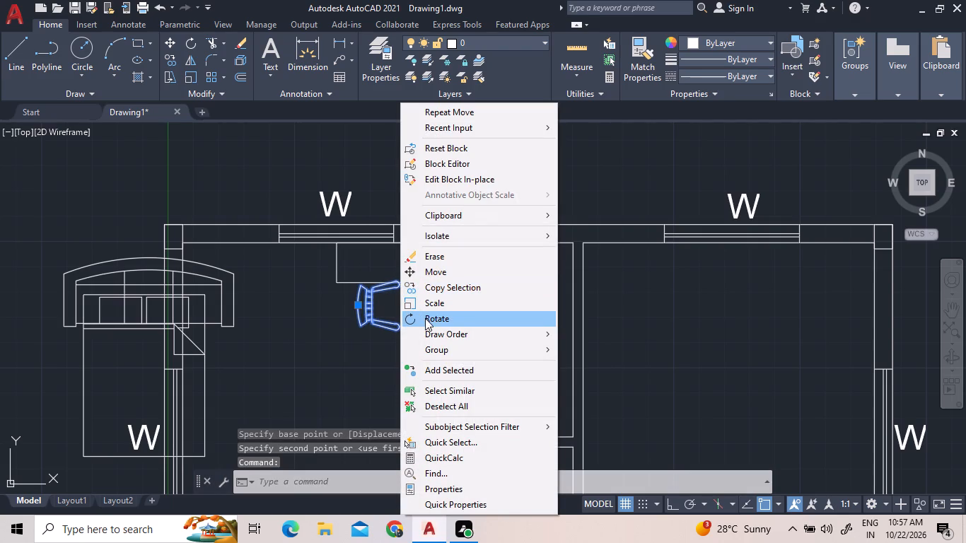
left_click(425, 322)
key("F8")
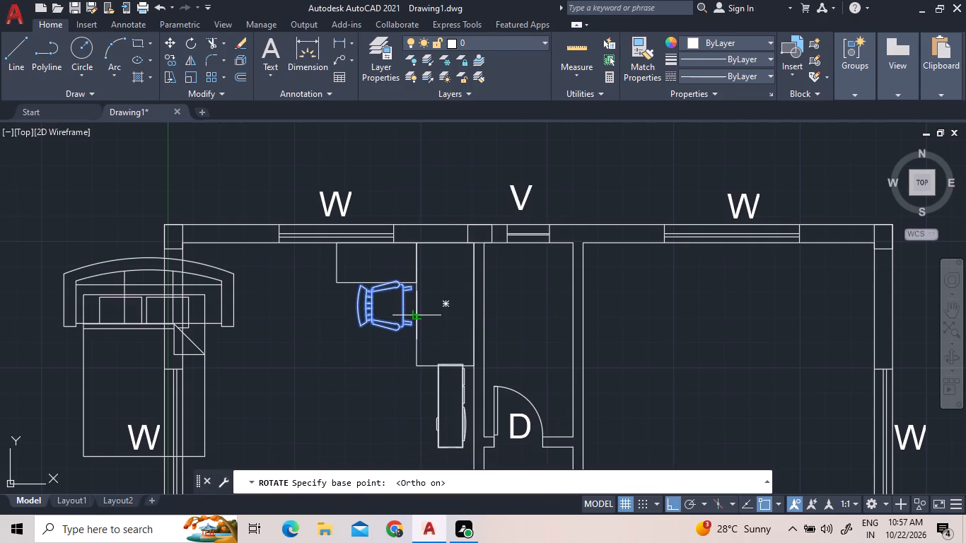
left_click(393, 308)
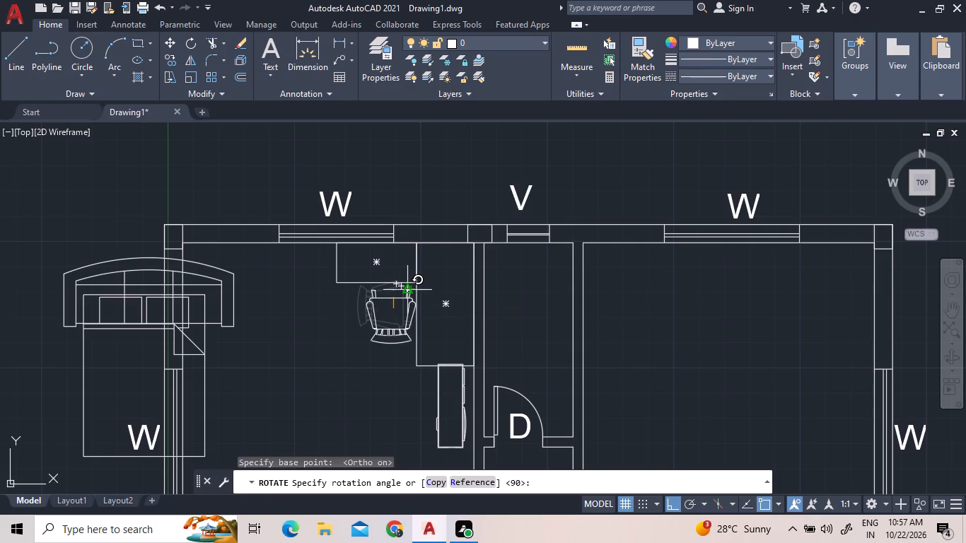
key("F8")
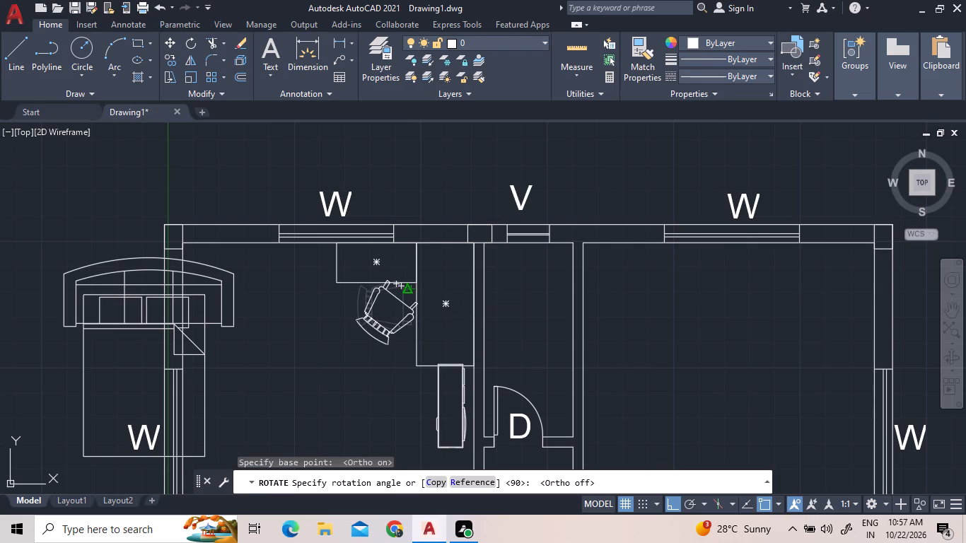
left_click(411, 292)
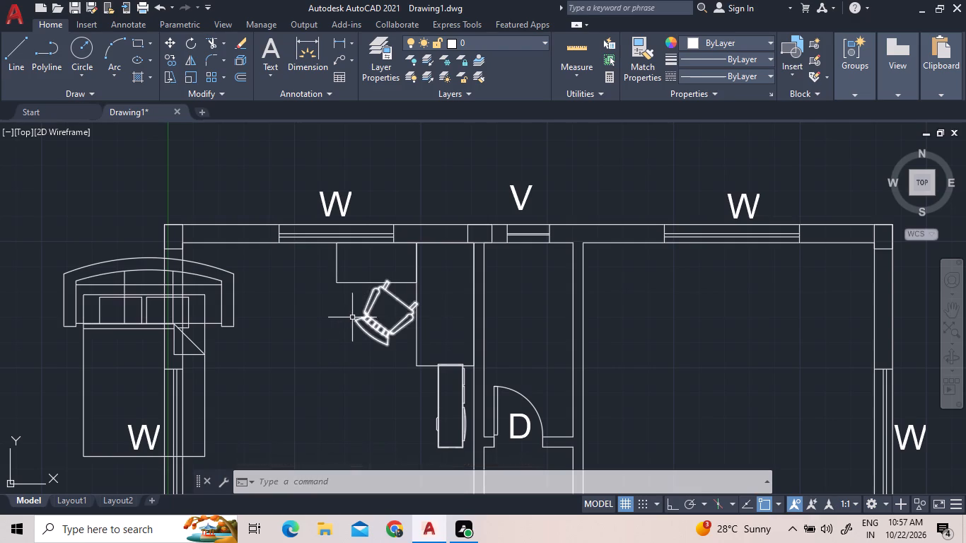
Move the sofa off the bed, up and left, to just outside the plan's upper-left corner.
left_click(139, 266)
left_click(77, 253)
right_click(76, 253)
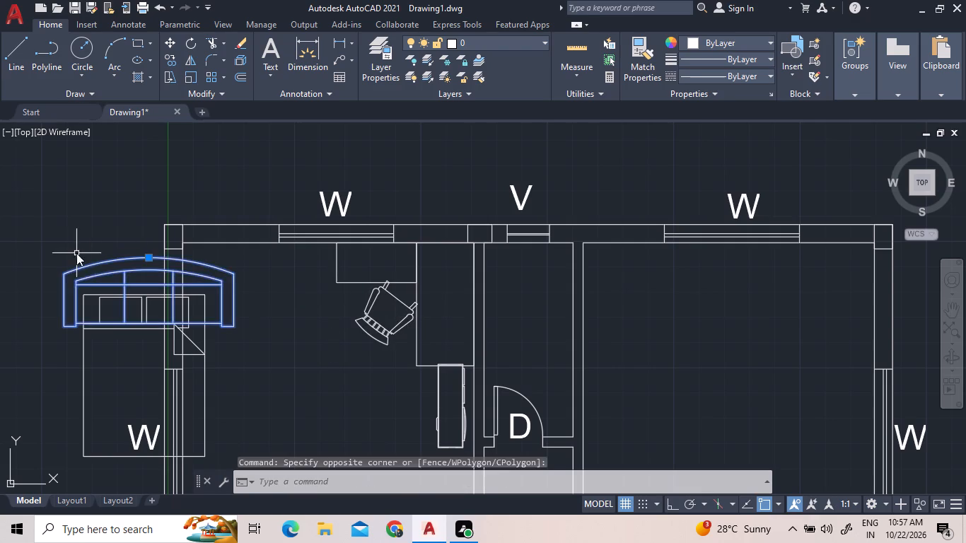
left_click(148, 269)
left_click(133, 269)
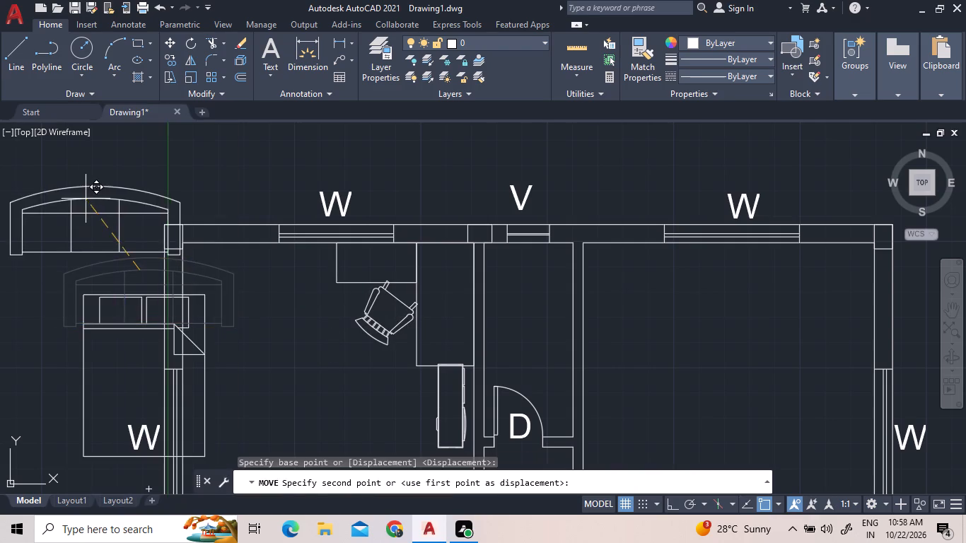
left_click(76, 165)
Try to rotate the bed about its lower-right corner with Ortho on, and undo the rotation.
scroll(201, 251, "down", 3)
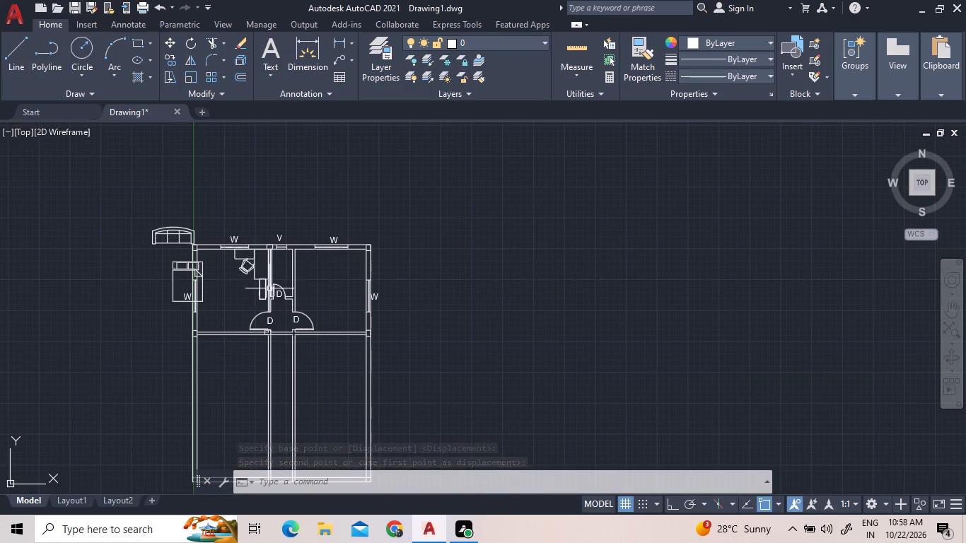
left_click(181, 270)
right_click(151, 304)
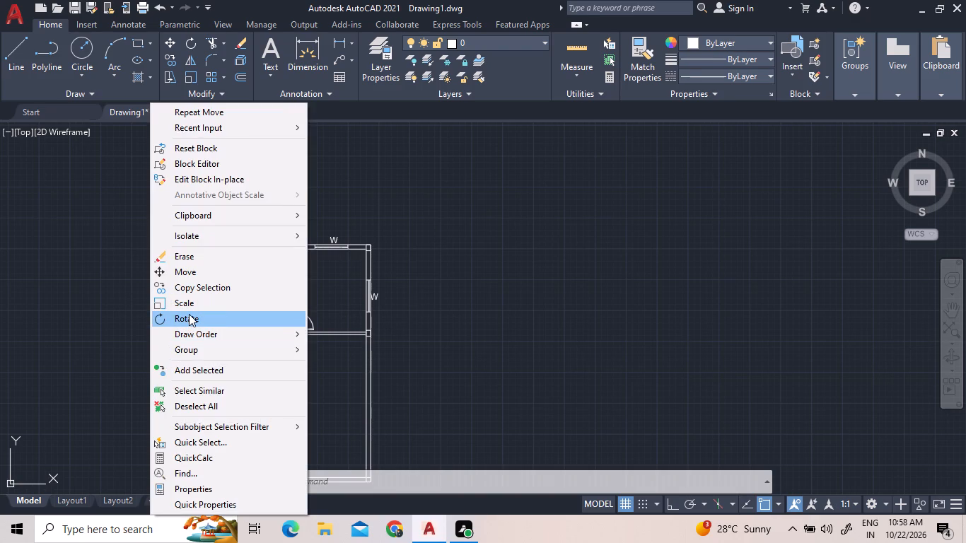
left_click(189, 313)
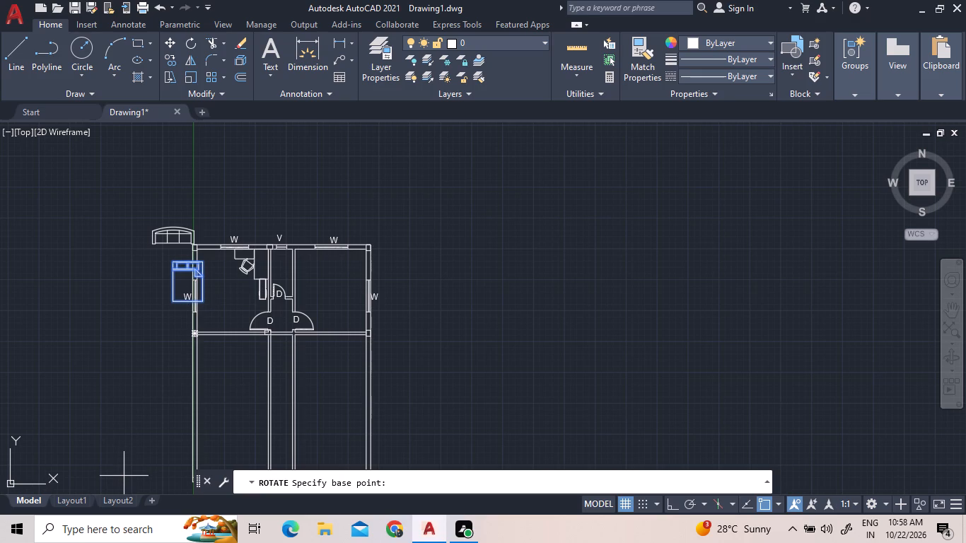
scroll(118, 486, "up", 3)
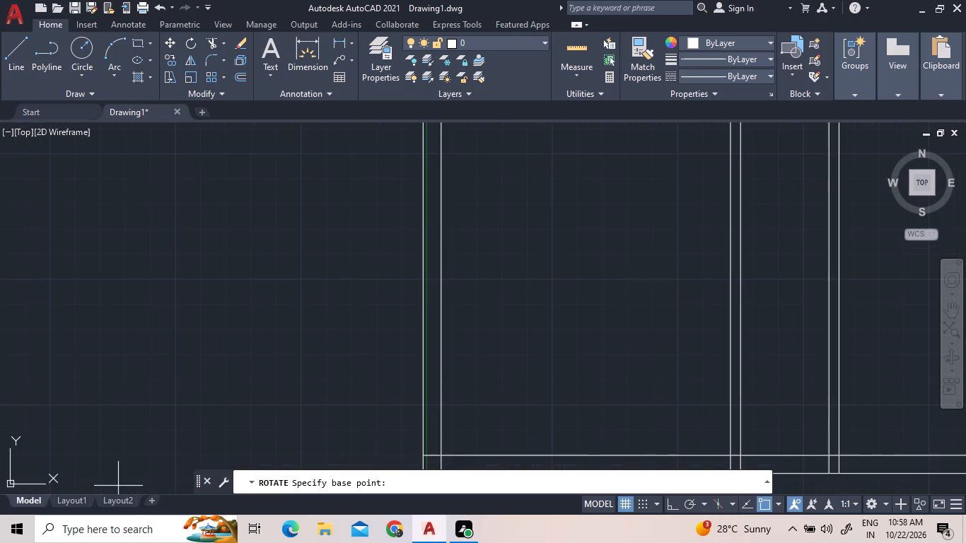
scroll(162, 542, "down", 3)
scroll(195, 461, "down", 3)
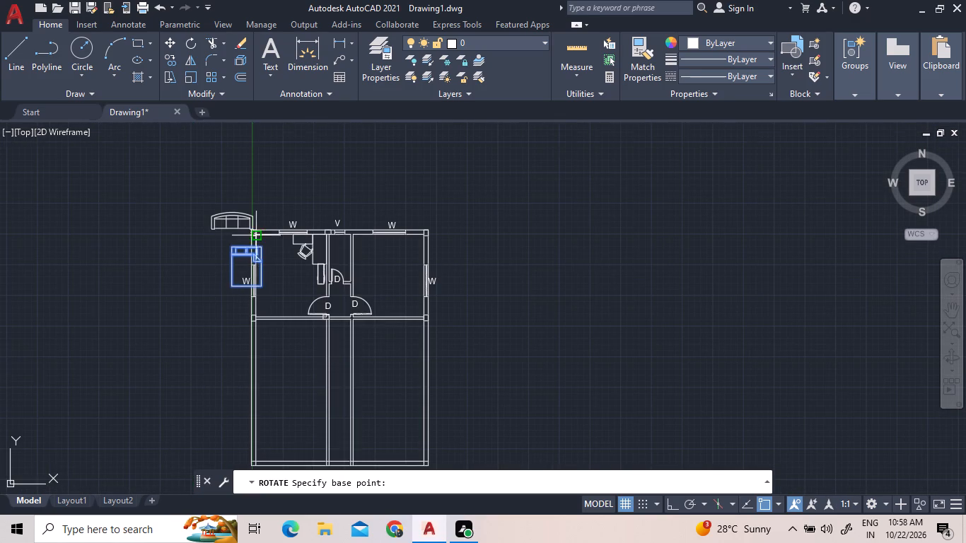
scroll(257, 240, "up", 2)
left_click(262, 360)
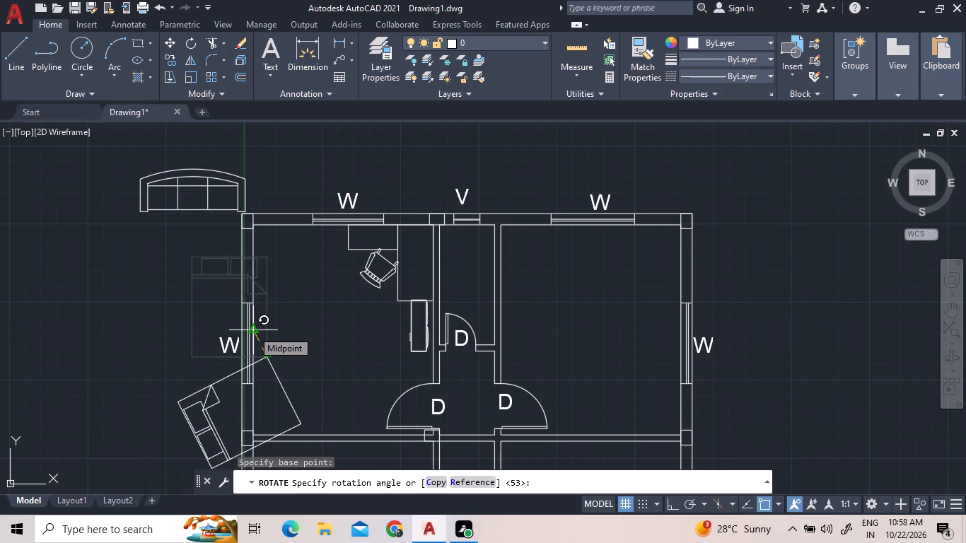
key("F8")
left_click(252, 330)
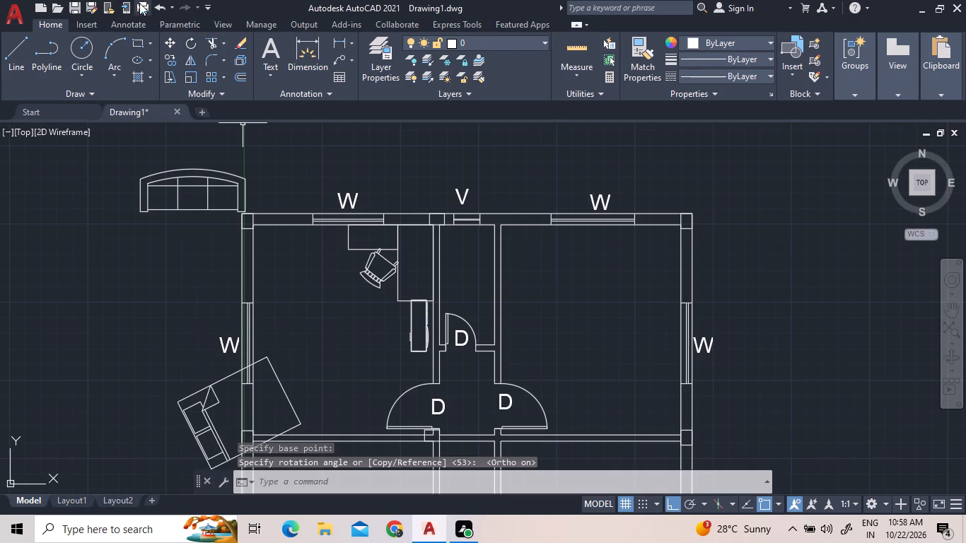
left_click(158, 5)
With Ortho on, rotate the bed 90° counterclockwise about its lower-right corner so the pillows face left.
scroll(190, 259, "up", 2)
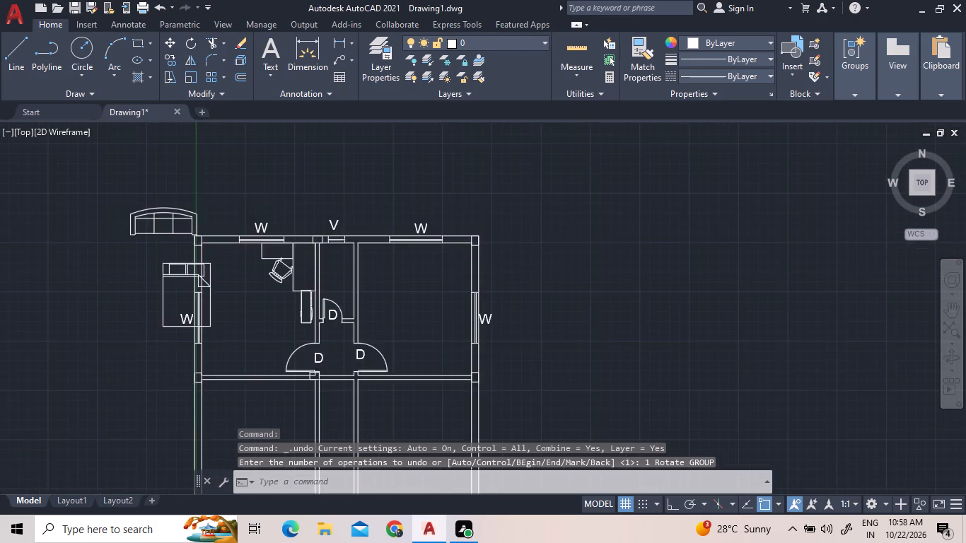
left_click(187, 297)
left_click(137, 238)
right_click(137, 240)
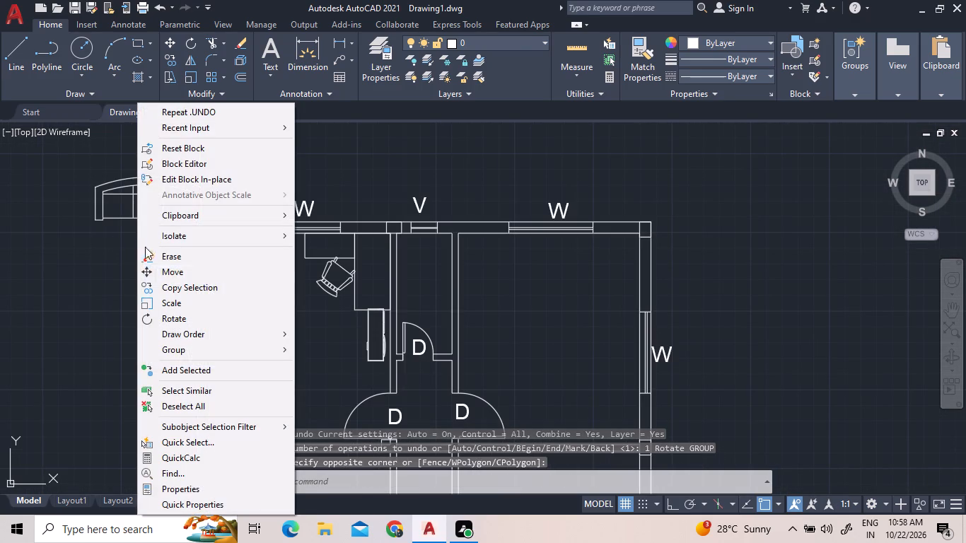
left_click(177, 315)
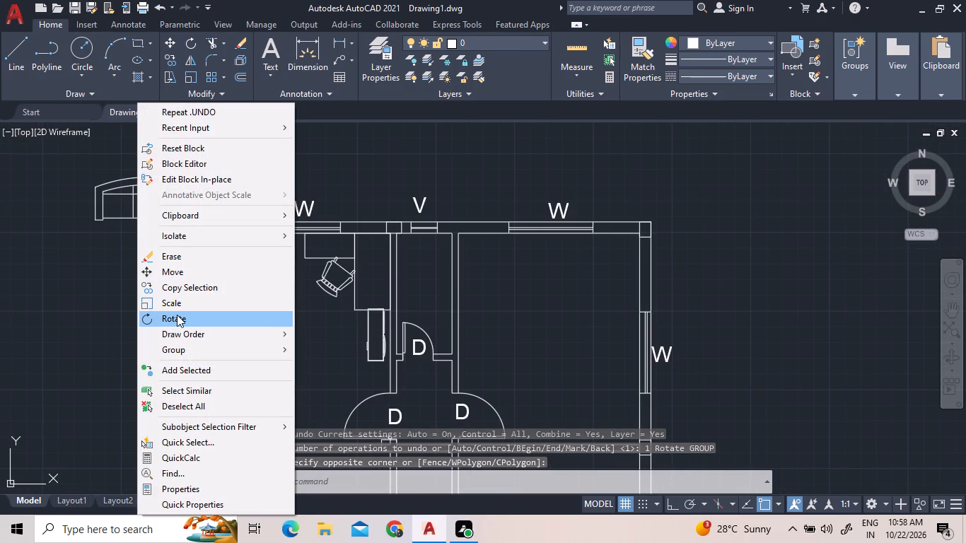
left_click(220, 366)
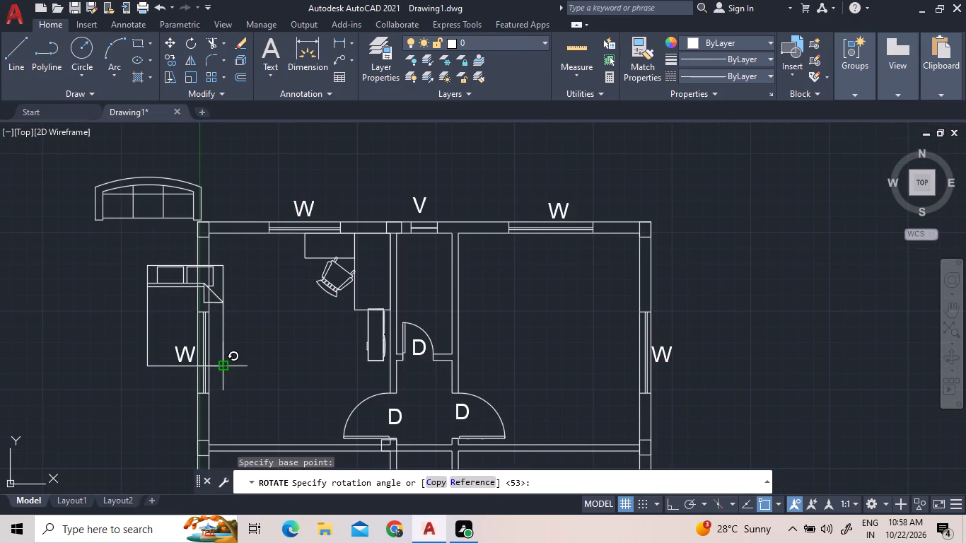
key("F8")
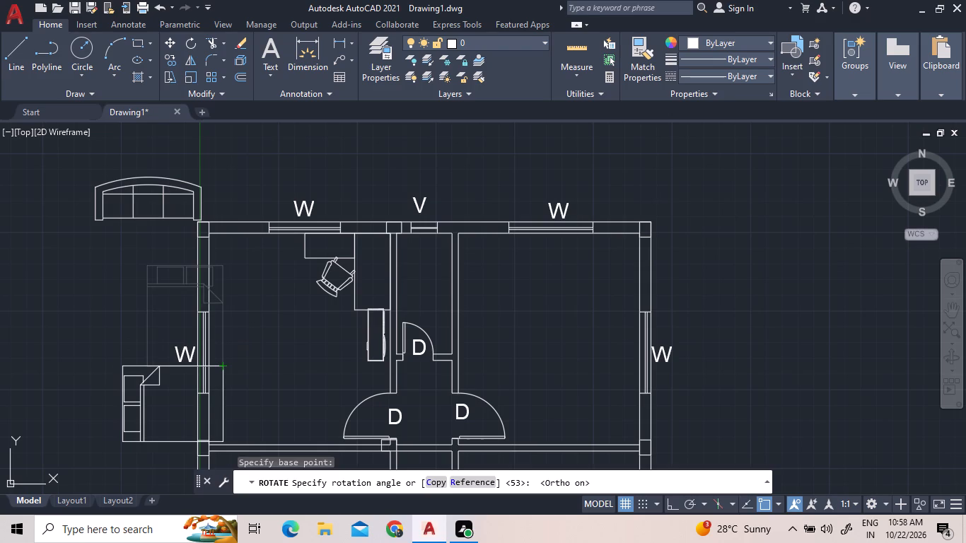
left_click(233, 338)
With Ortho off, move the bed into the upper-left room, its headboard edge against the left wall's inner face beside the window.
left_click(175, 379)
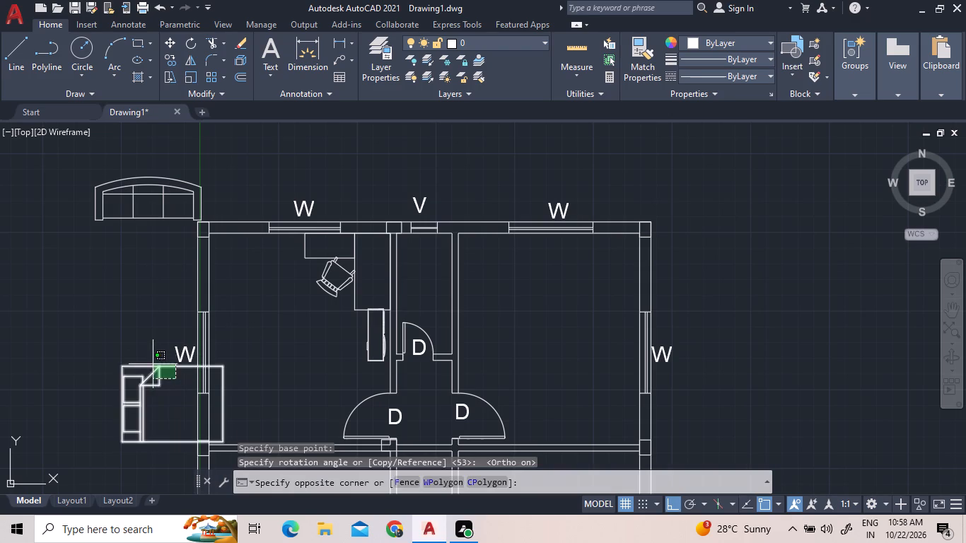
left_click(153, 364)
right_click(152, 365)
left_click(198, 265)
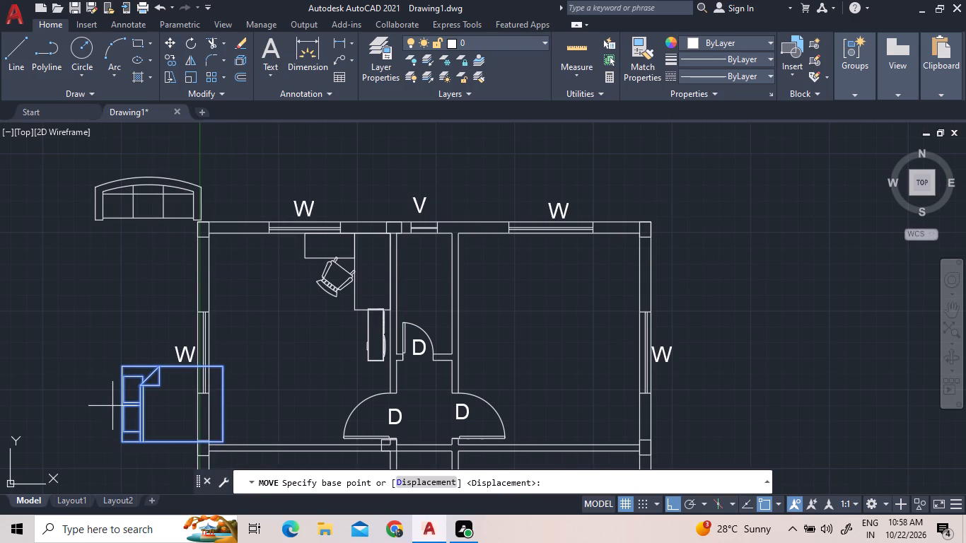
left_click(121, 406)
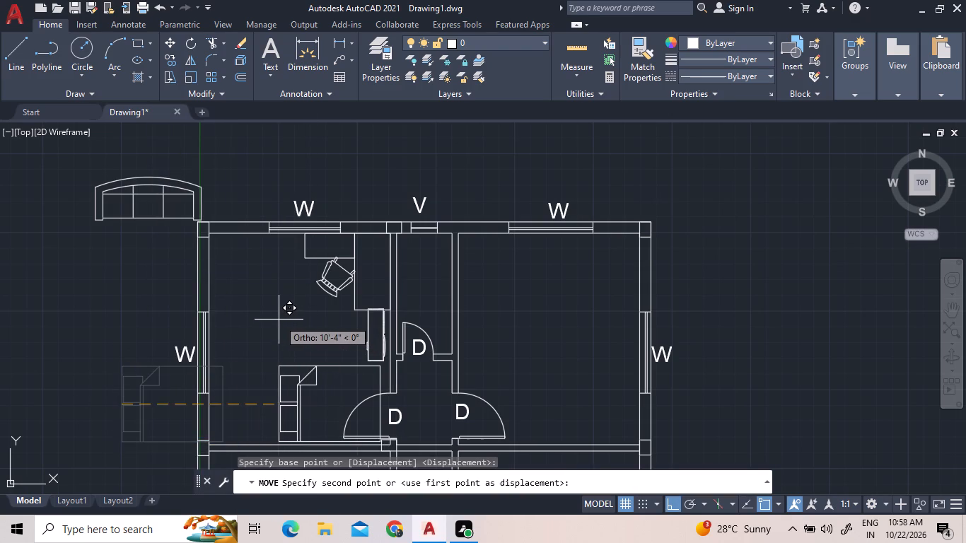
key("F8")
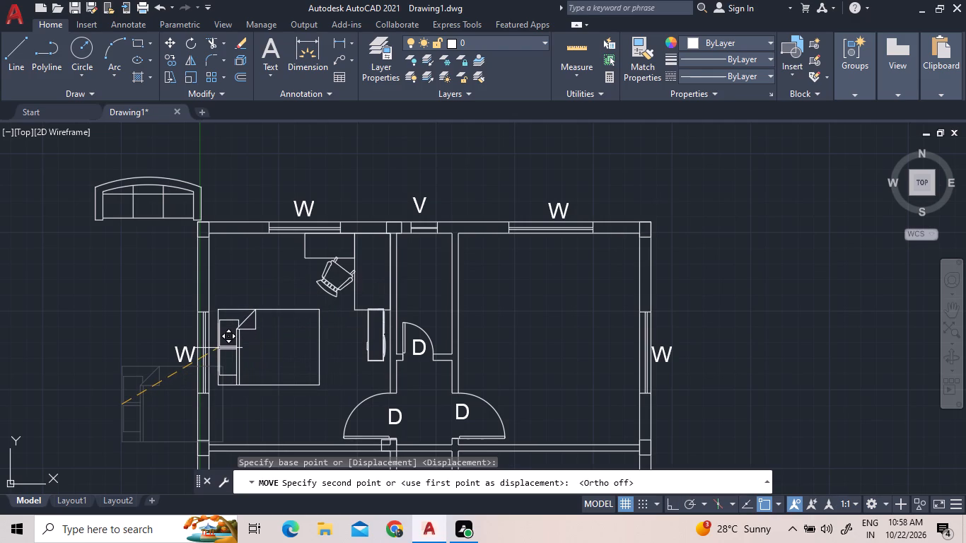
scroll(218, 348, "up", 1)
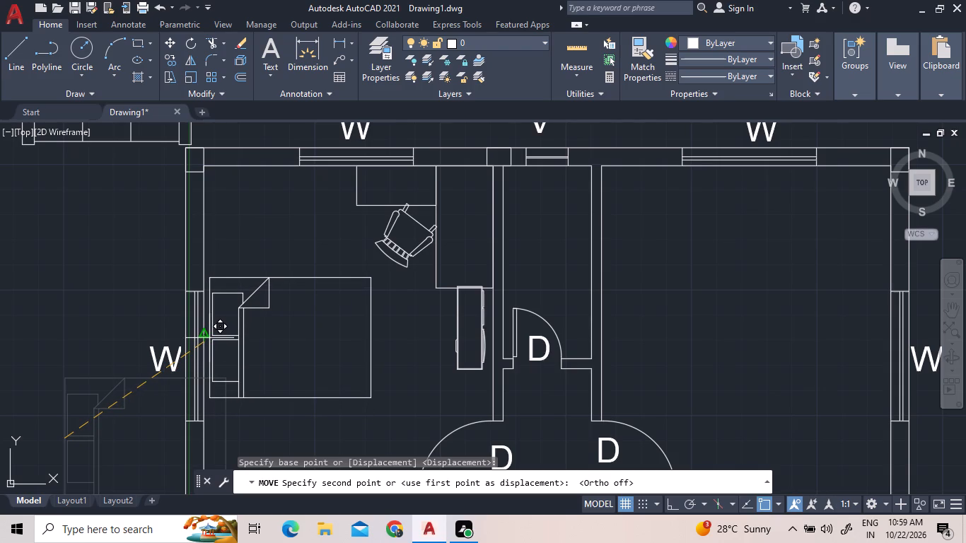
left_click(209, 338)
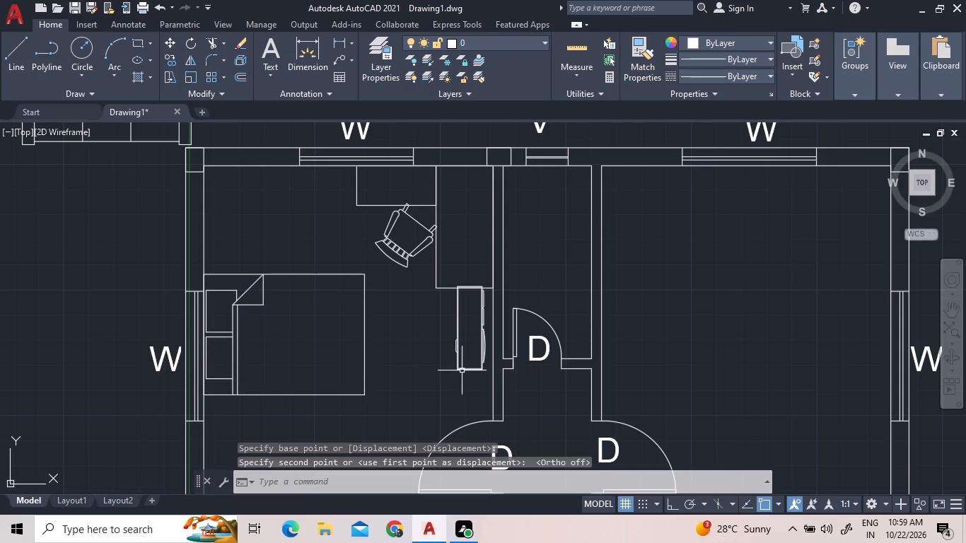
Move the narrow upright furniture block down so its top edge meets the upright rectangle's lower edge.
left_click(462, 369)
right_click(462, 367)
left_click(526, 272)
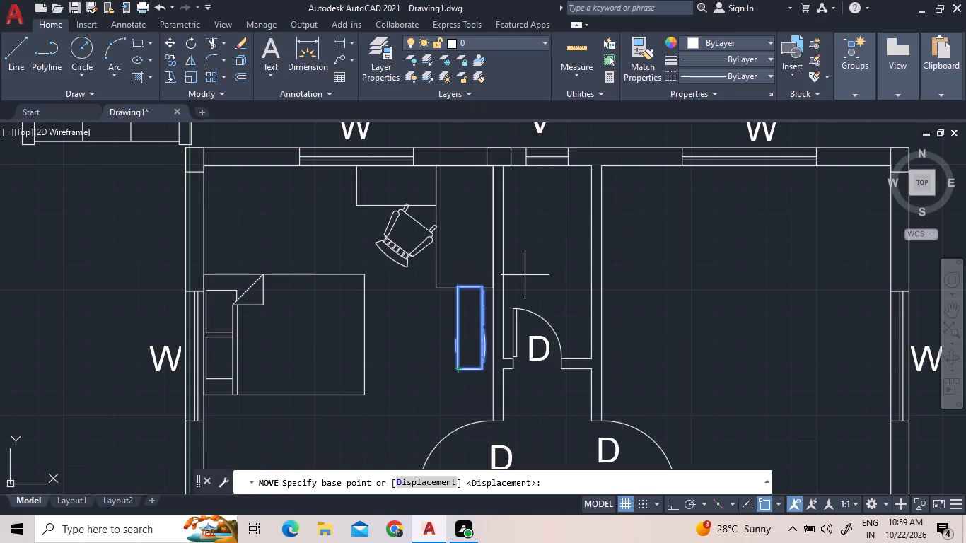
scroll(483, 275, "up", 3)
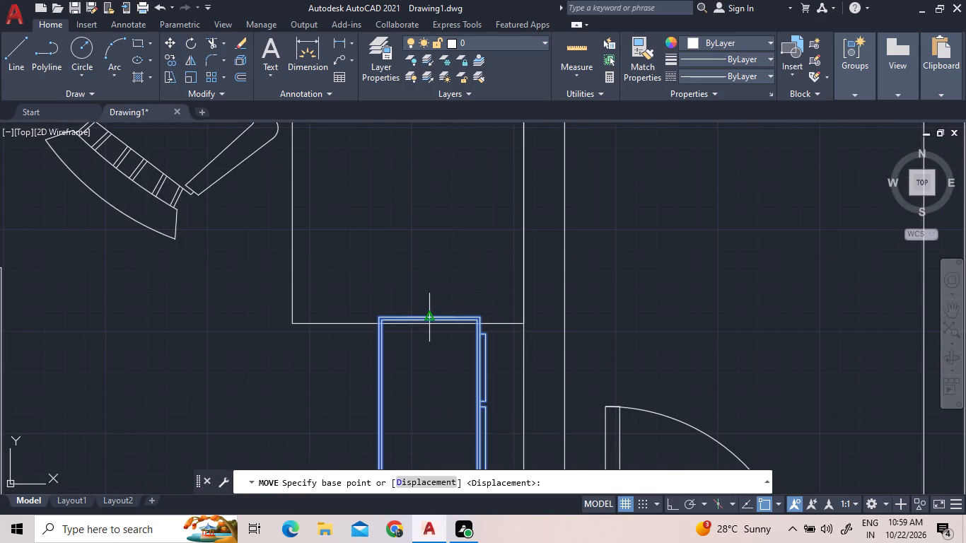
left_click(433, 317)
scroll(429, 329, "up", 2)
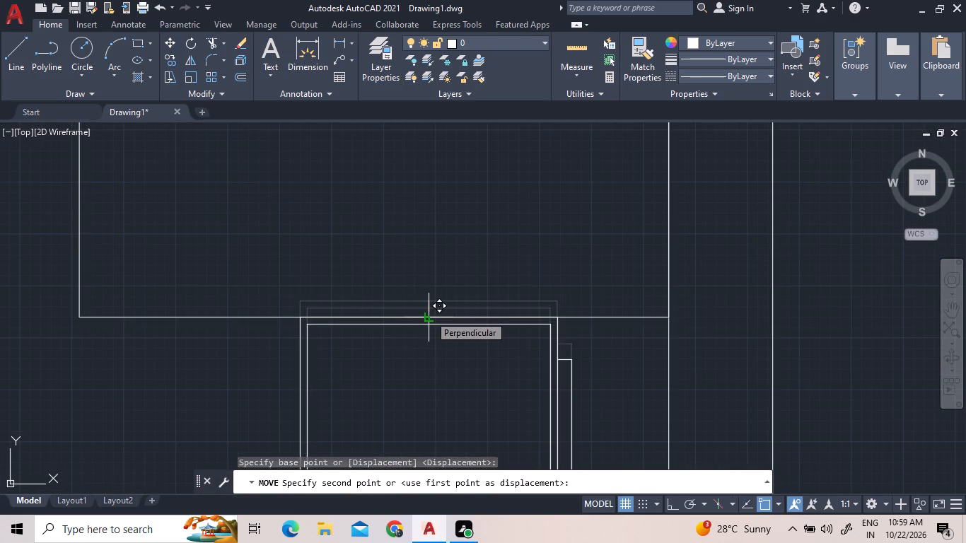
left_click(429, 315)
Draw a small, nearly square rectangle upward from the bed's upper-left corner, along the left wall's inner face, as a bedside table.
scroll(439, 288, "down", 4)
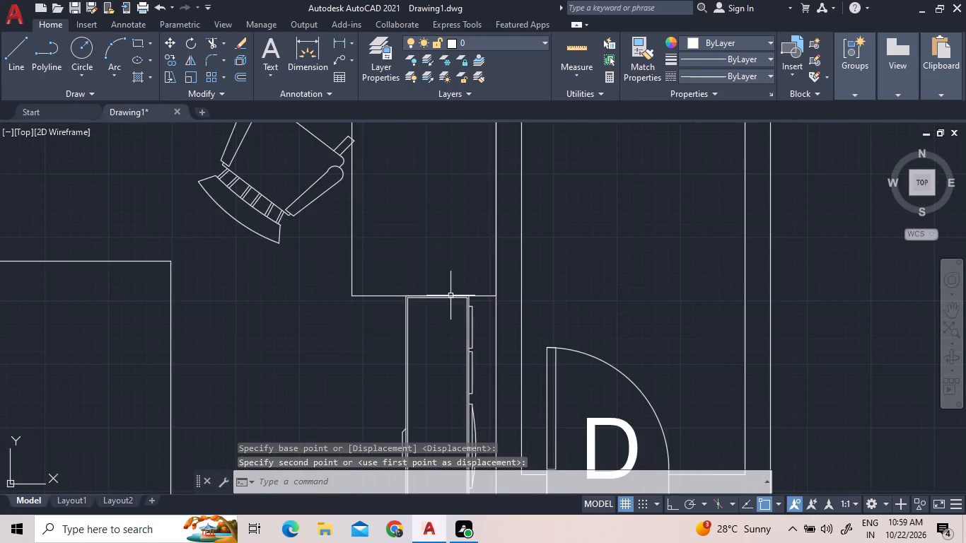
scroll(455, 309, "down", 1)
scroll(286, 329, "down", 1)
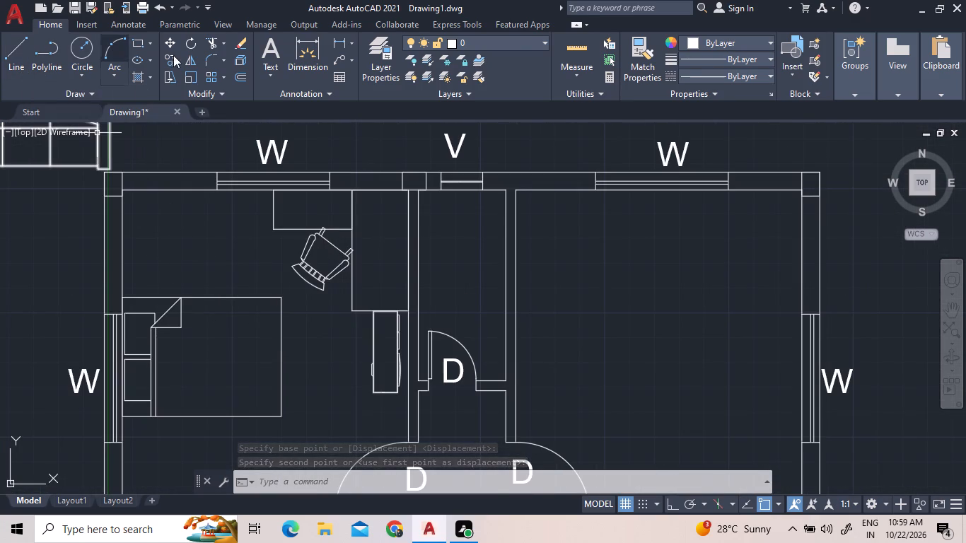
left_click(139, 42)
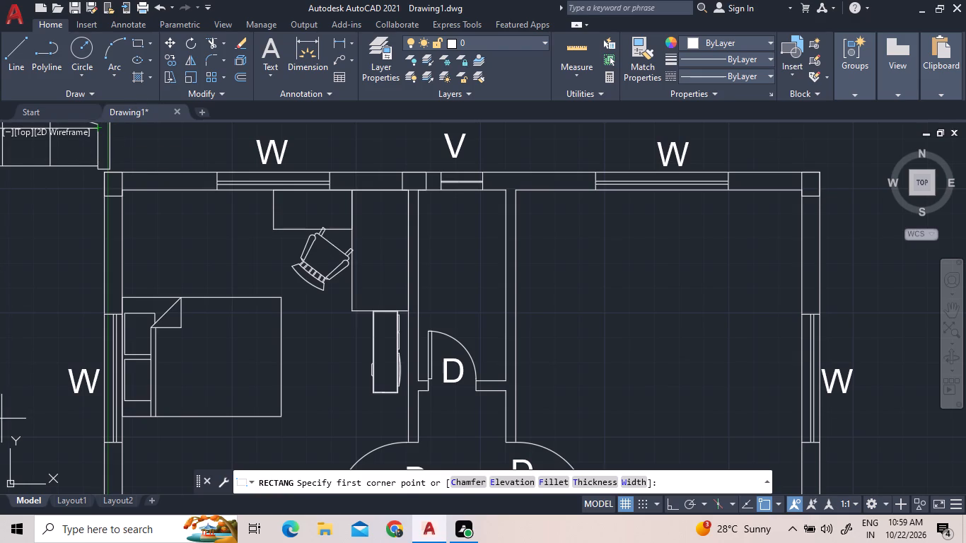
left_click(138, 42)
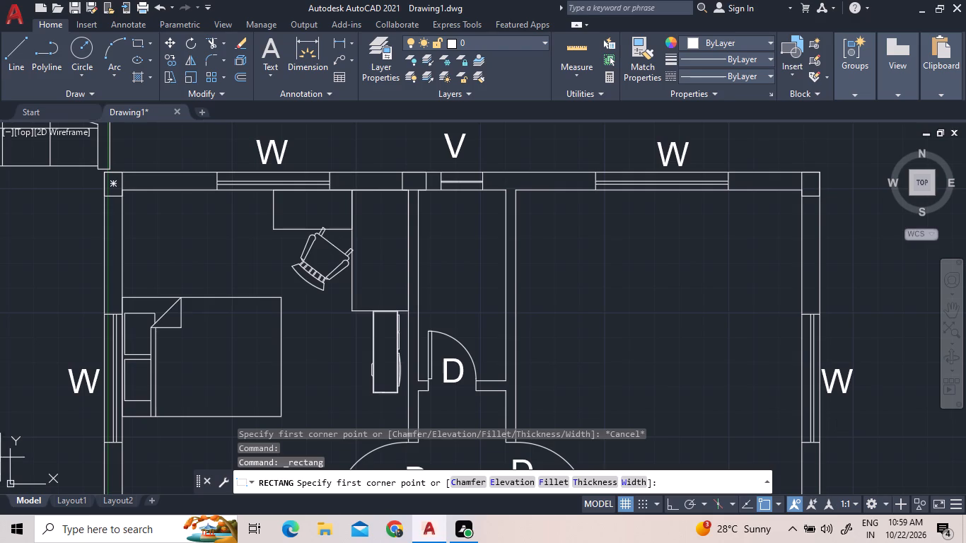
left_click(128, 292)
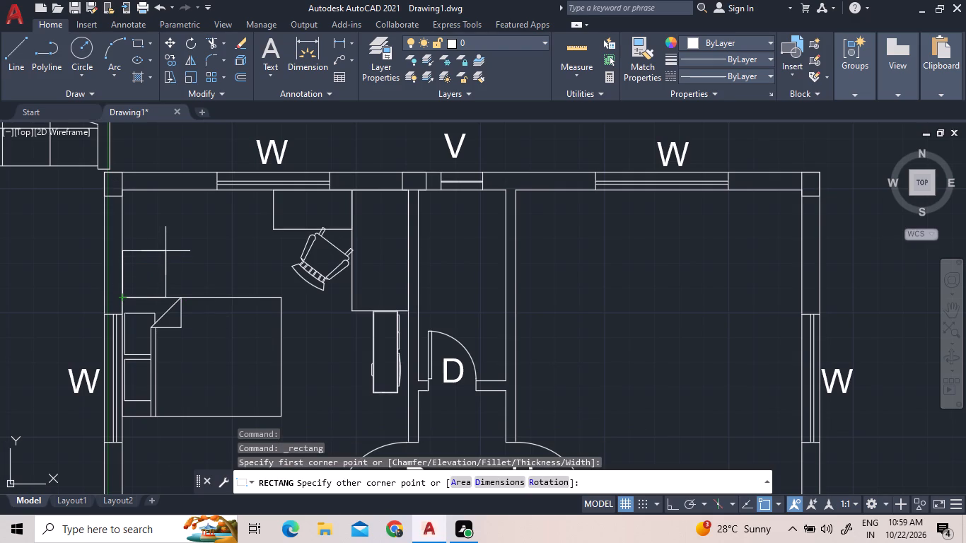
left_click(164, 250)
Move the small bedside rectangle slightly up and right, leaving a small gap from the bed and the left wall.
left_click(149, 257)
left_click(144, 234)
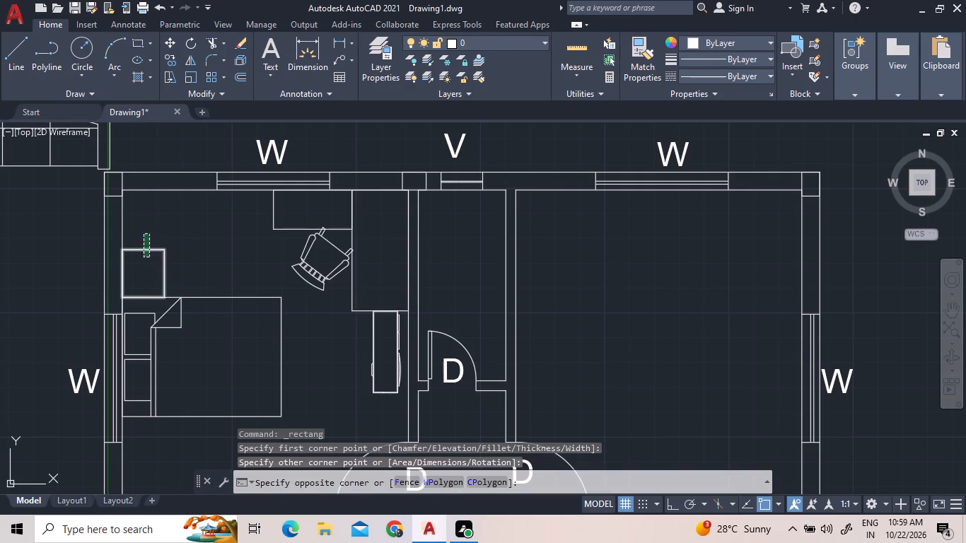
right_click(143, 277)
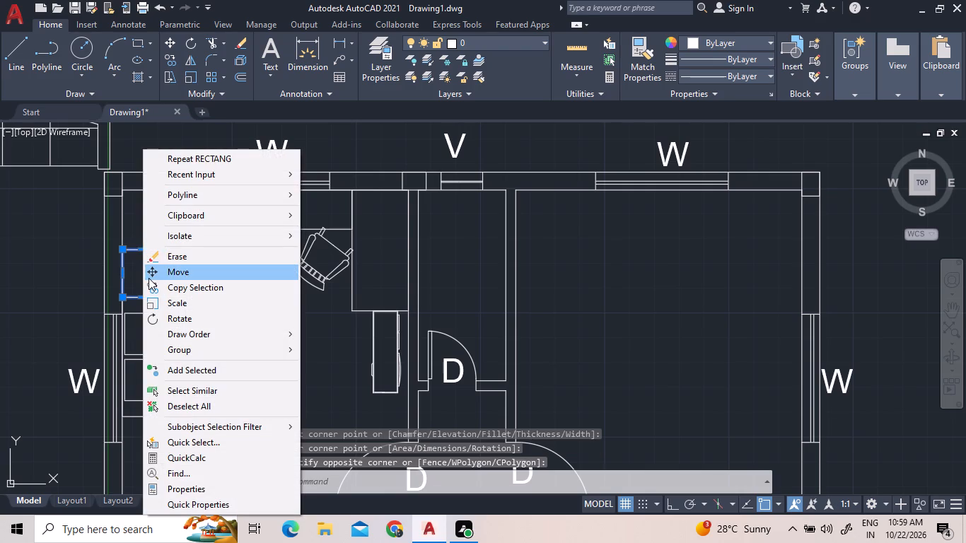
left_click(150, 277)
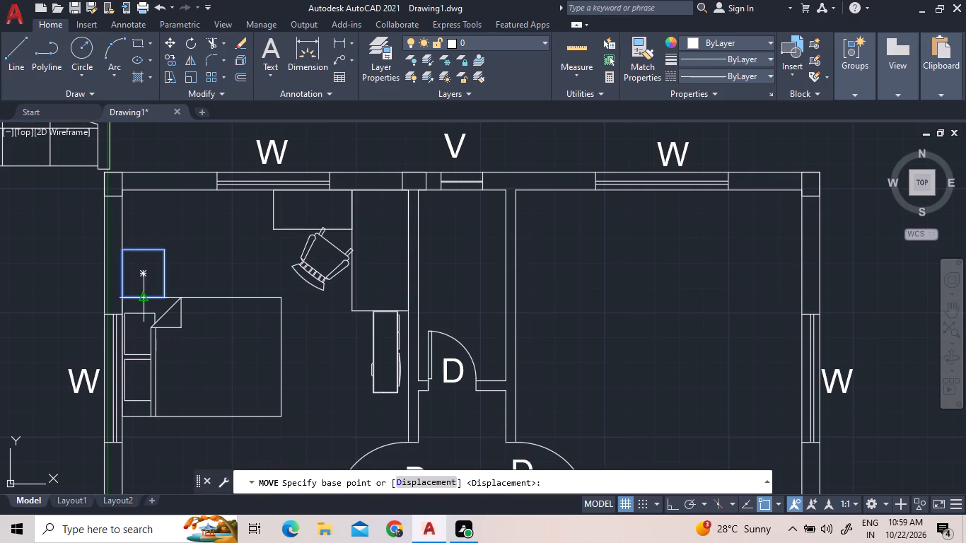
left_click(139, 297)
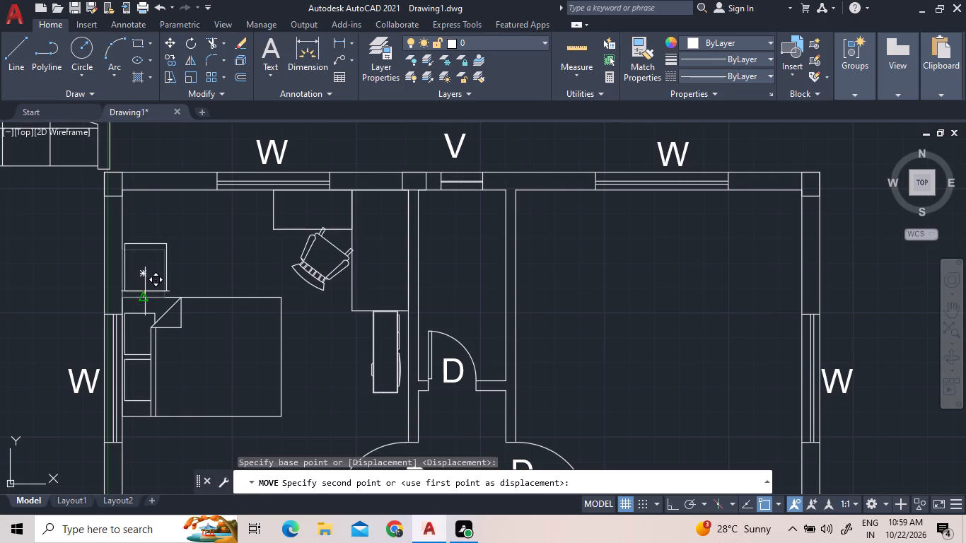
left_click(145, 288)
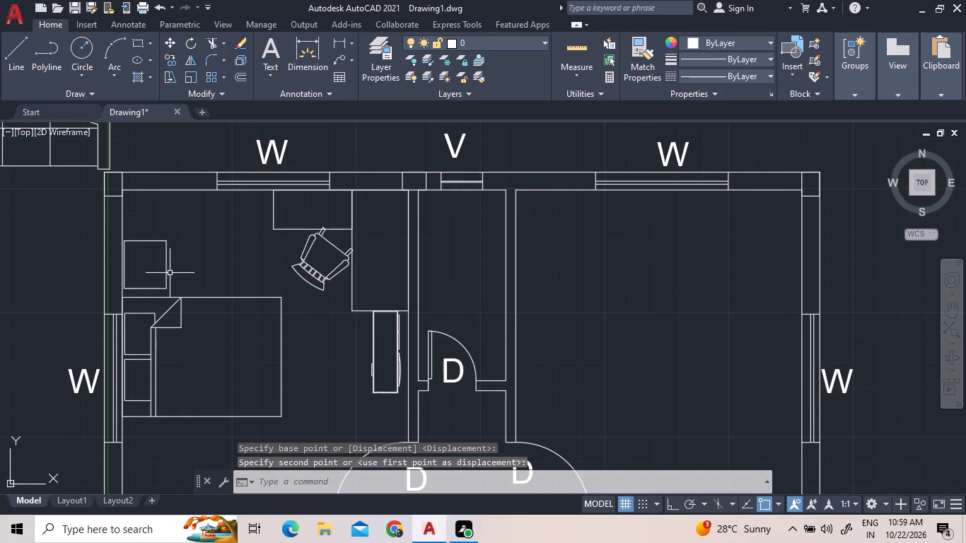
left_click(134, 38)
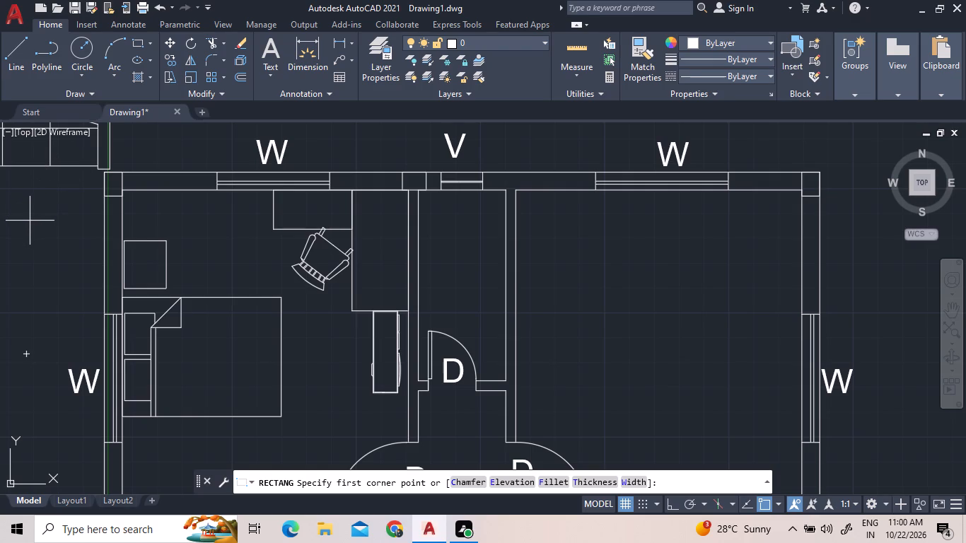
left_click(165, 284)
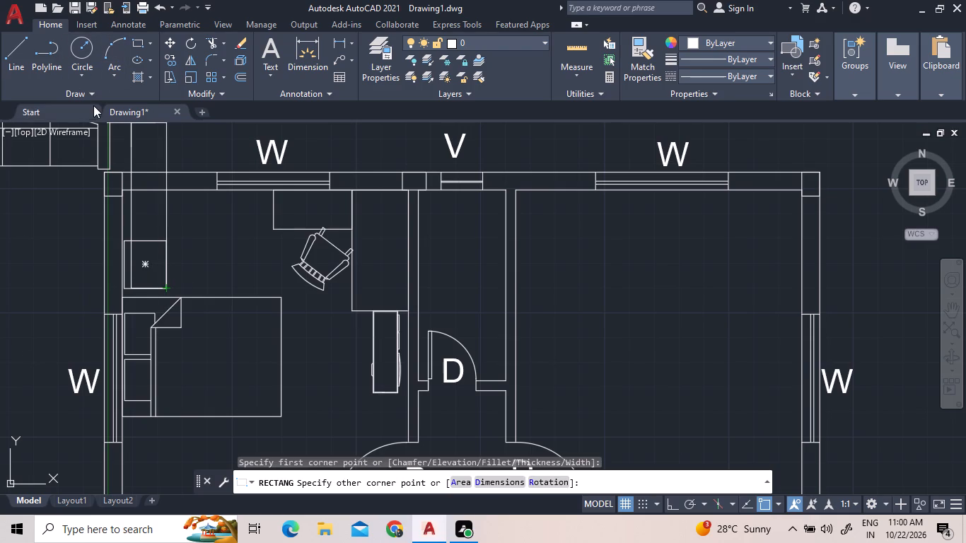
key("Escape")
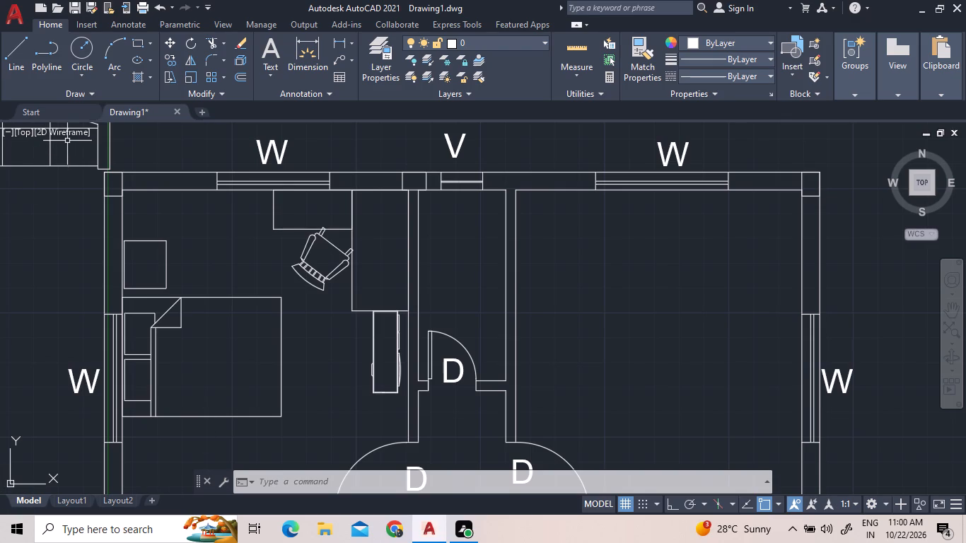
Draw a small, nearly square bedside-table rectangle just below the bed's lower-left corner, against the left wall's inner face.
left_click(136, 40)
scroll(125, 265, "down", 2)
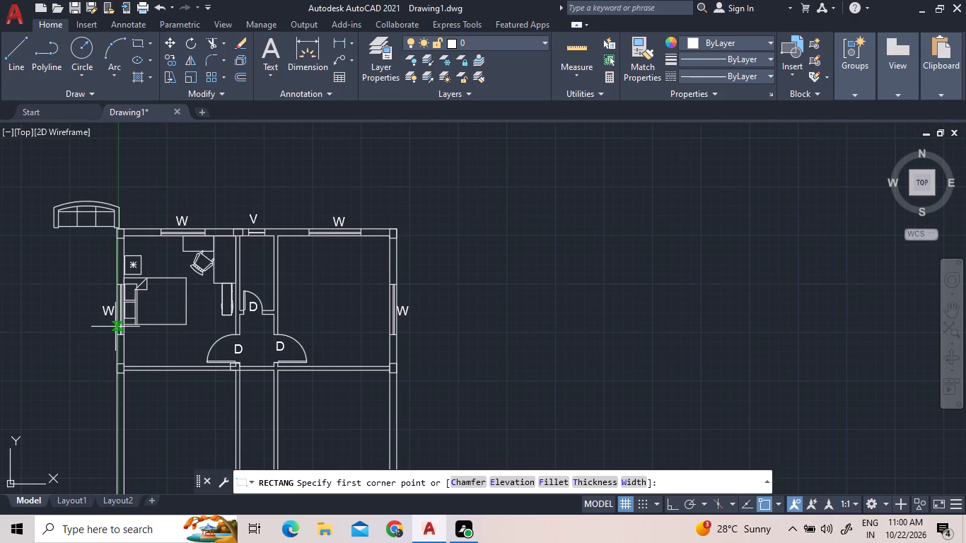
scroll(115, 327, "up", 4)
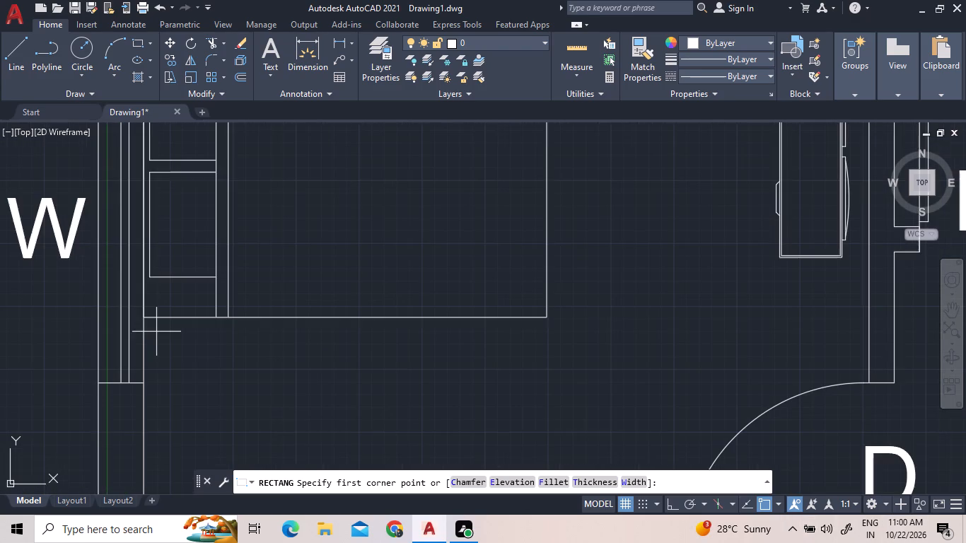
left_click(150, 328)
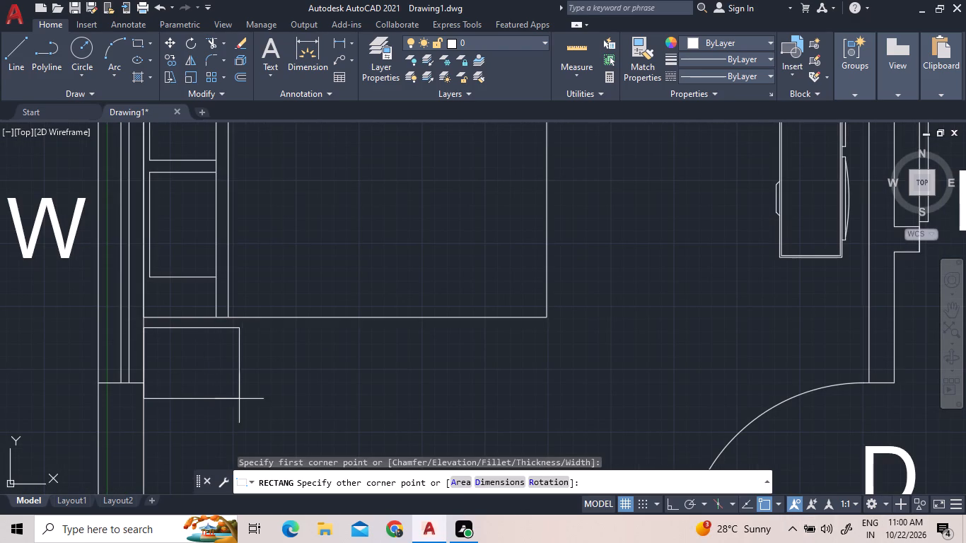
left_click(231, 428)
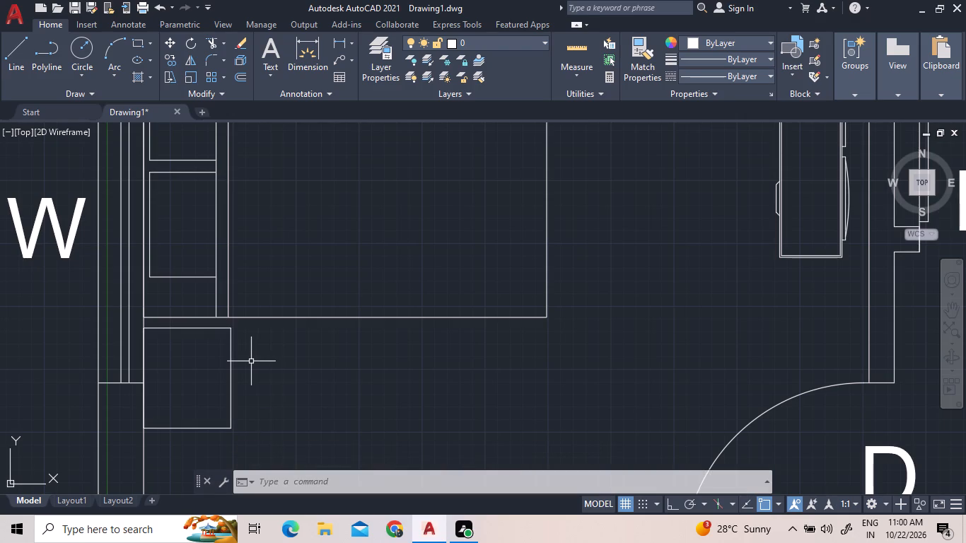
Draw a long horizontal wardrobe rectangle in the bedroom's lower-left corner, from the wall corner along the lower partition.
scroll(279, 356, "down", 1)
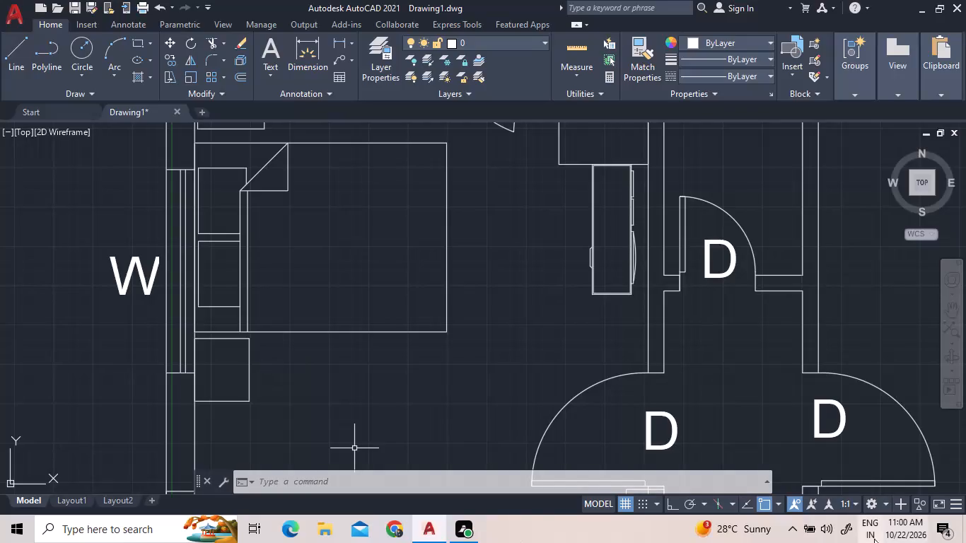
scroll(634, 320, "down", 2)
scroll(630, 419, "up", 1)
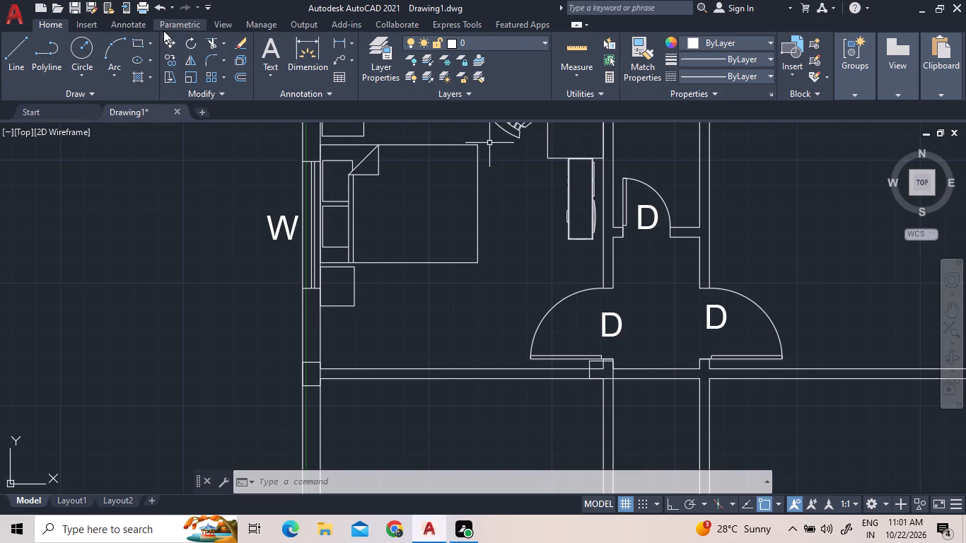
left_click(137, 43)
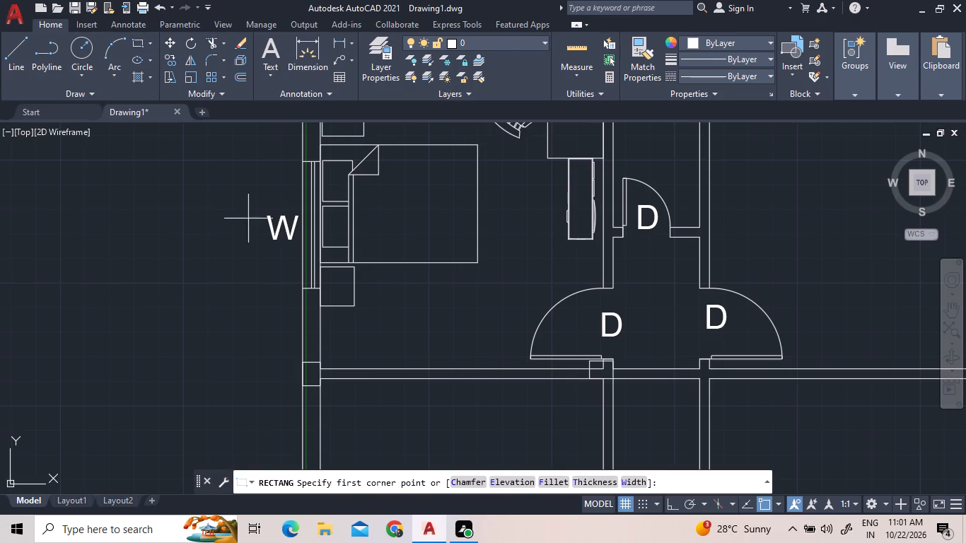
scroll(449, 328, "down", 1)
scroll(482, 350, "up", 2)
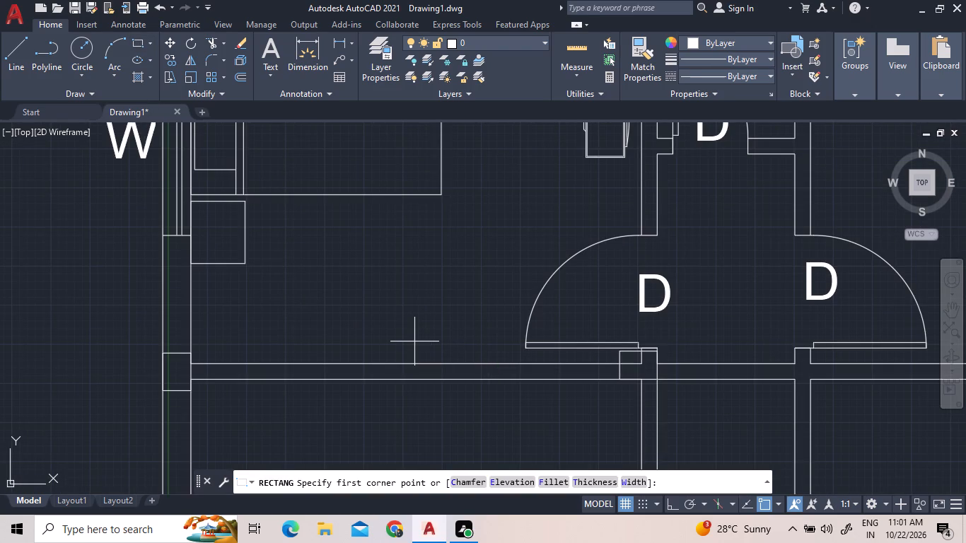
left_click(187, 366)
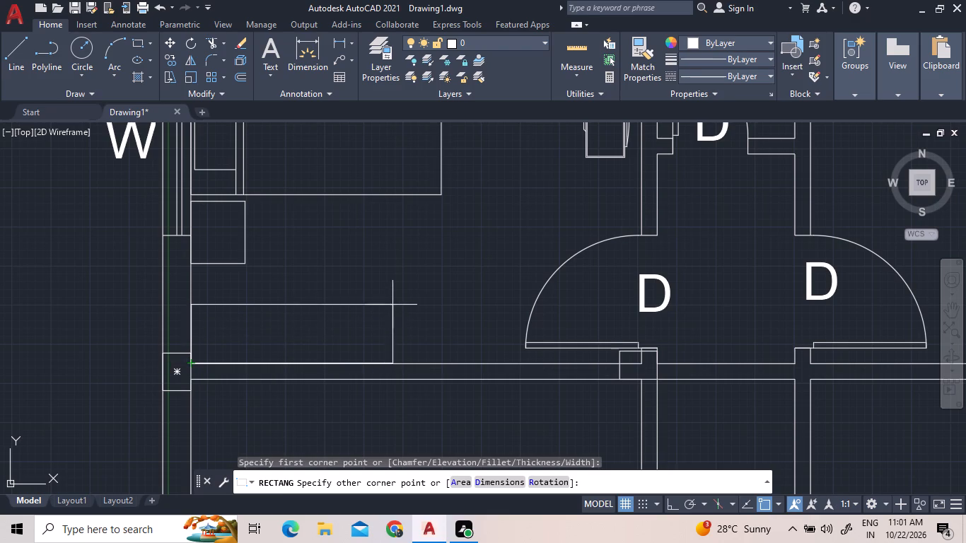
left_click(429, 298)
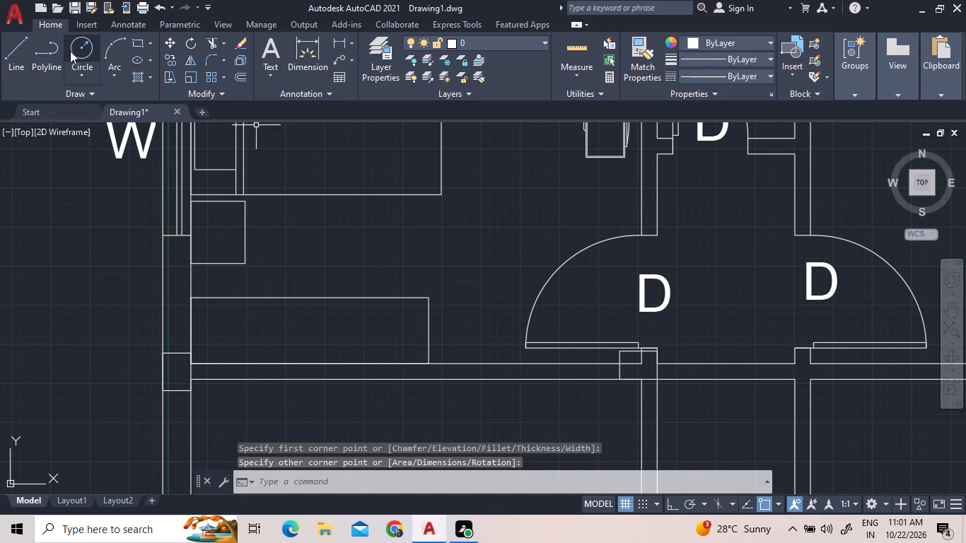
Draw a horizontal line through the middle of the wardrobe rectangle, between the midpoints of its short sides.
left_click(18, 57)
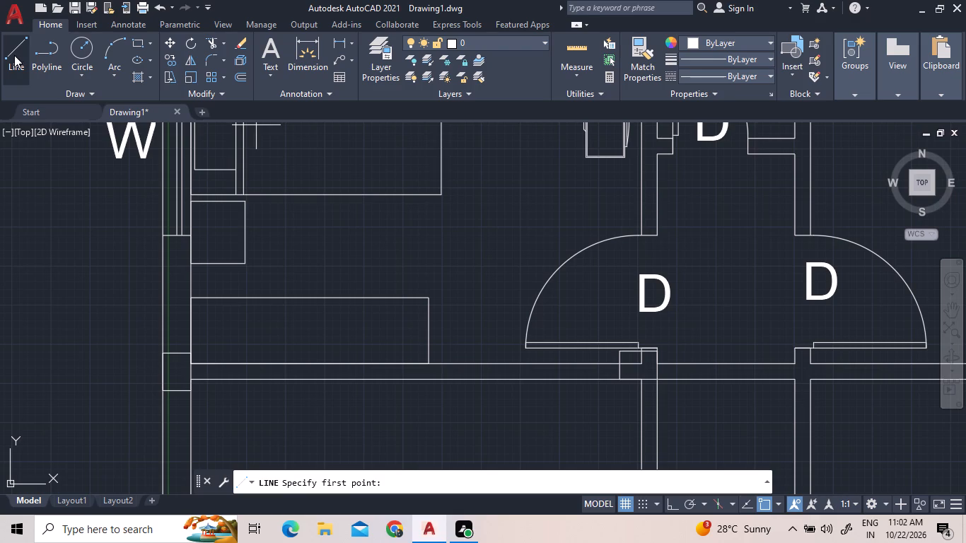
left_click(15, 55)
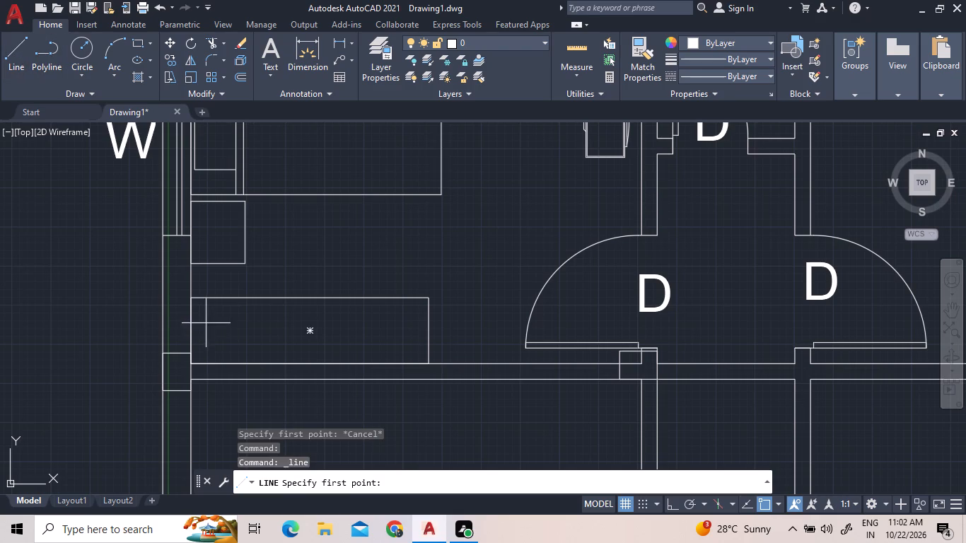
left_click(194, 329)
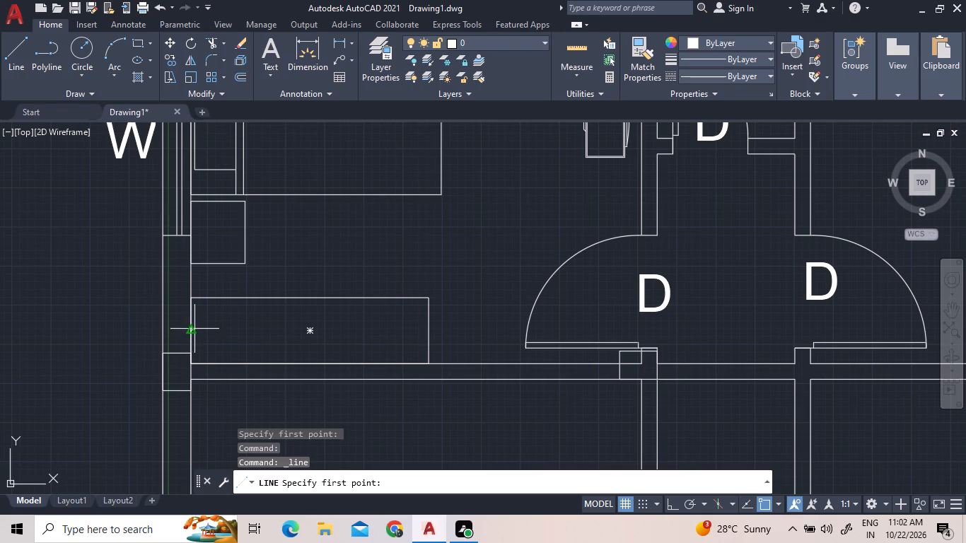
left_click(431, 331)
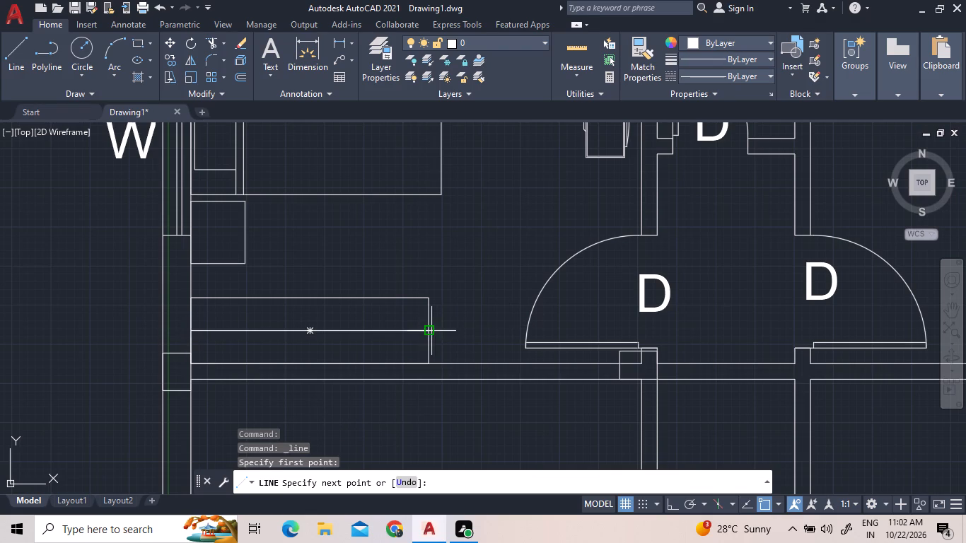
Draw a short, slightly slanted hanger line crossing the wardrobe's centre line near its left end.
left_click(22, 69)
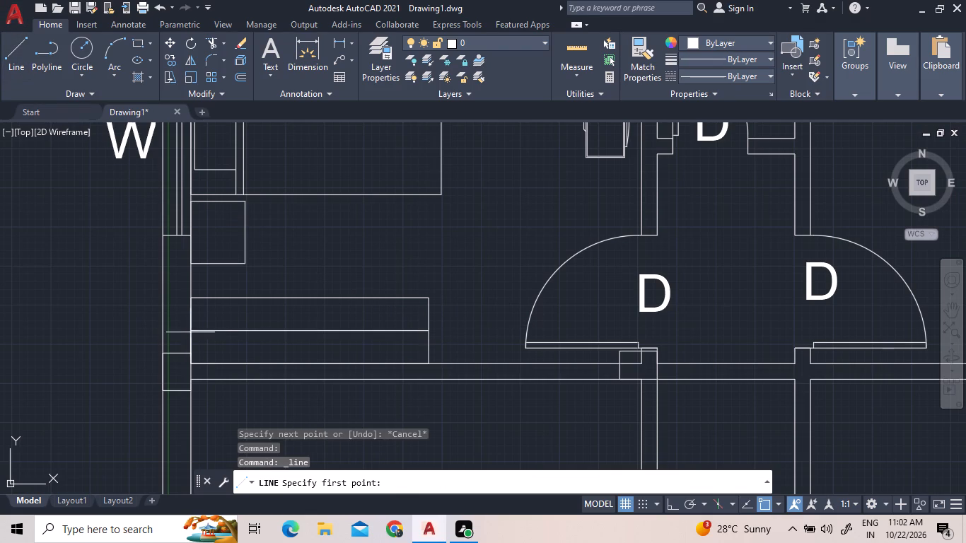
left_click(198, 317)
left_click(11, 59)
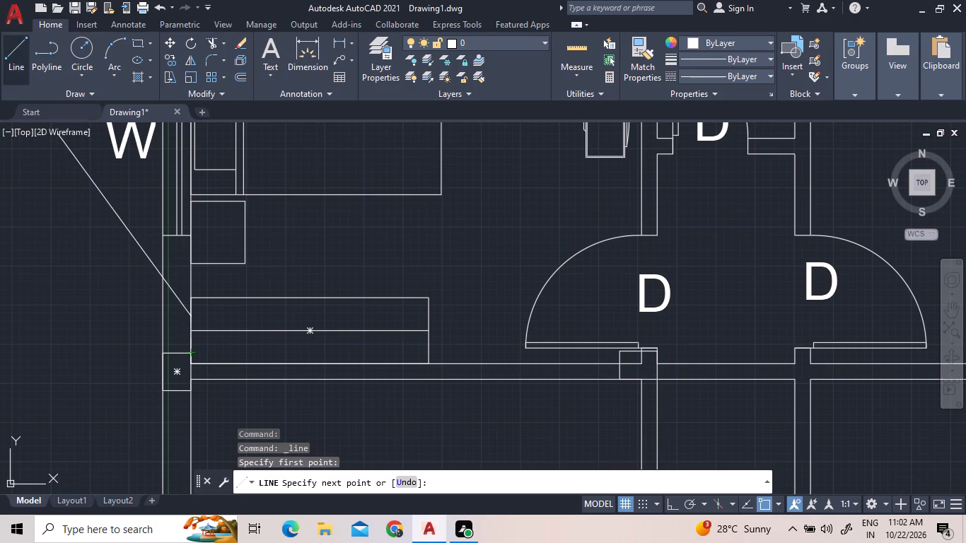
left_click(208, 314)
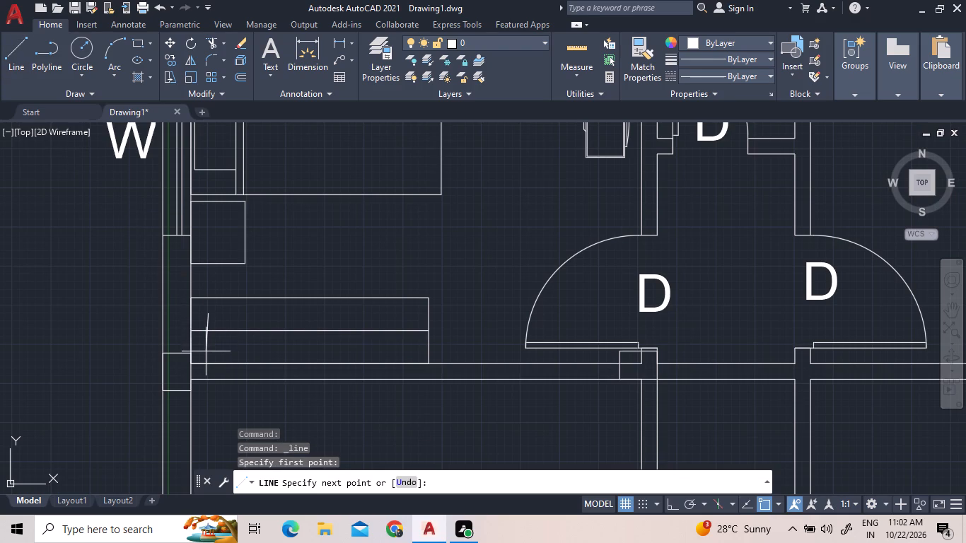
left_click(214, 356)
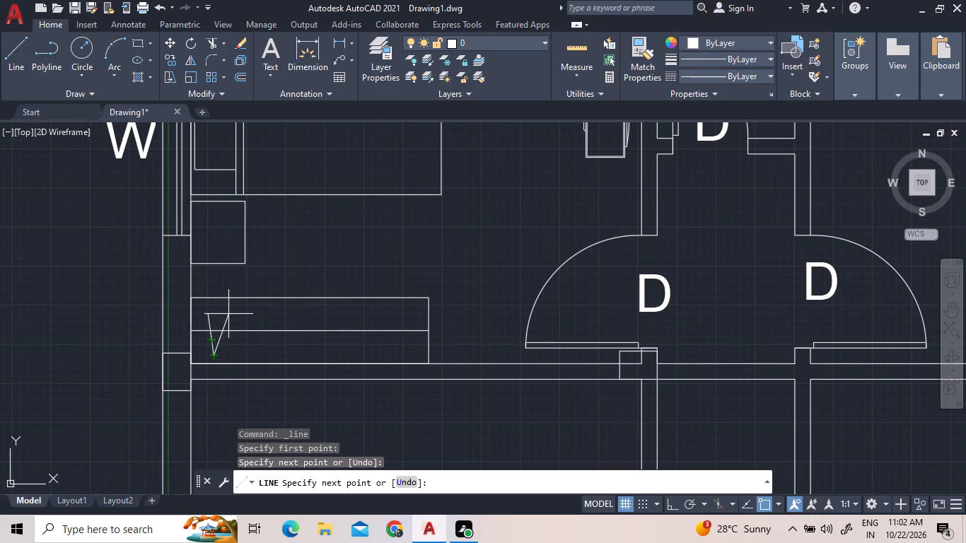
left_click(25, 55)
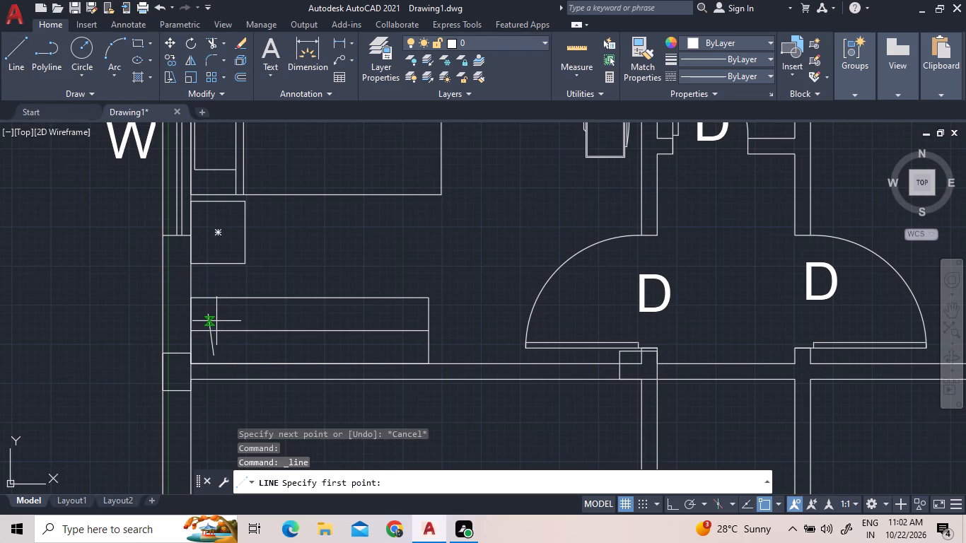
left_click(216, 320)
key("Escape")
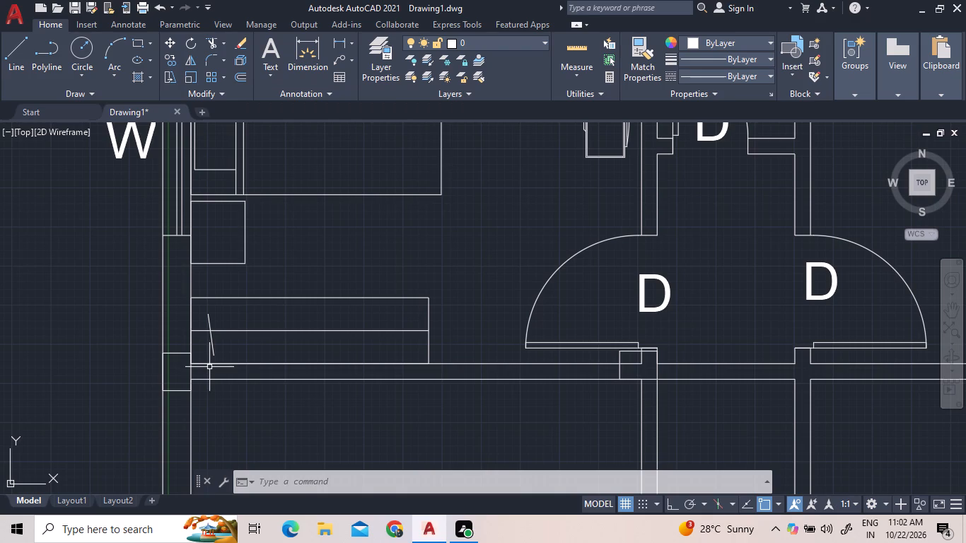
Copy the slanted hanger line repeatedly to the right along the wardrobe's centre line, at small freehand spacings.
left_click(214, 349)
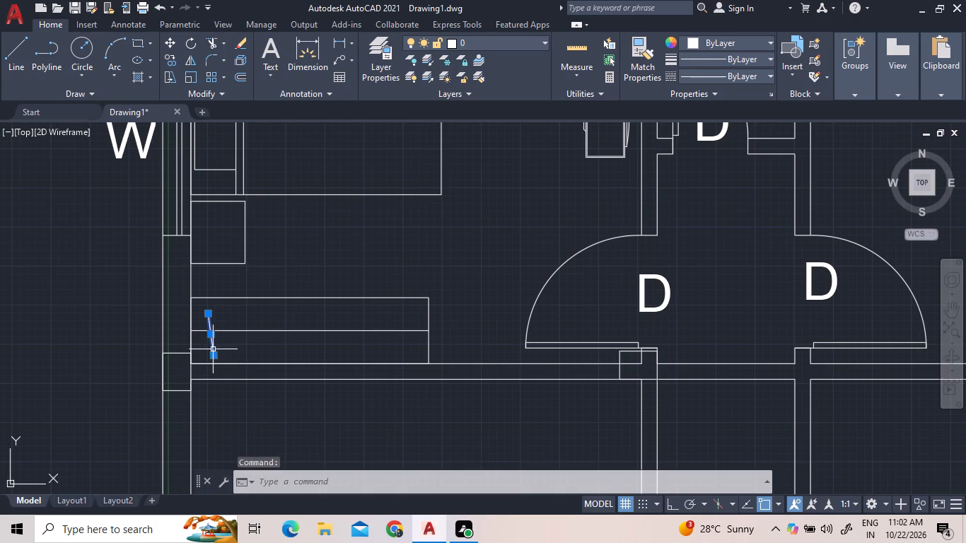
right_click(223, 346)
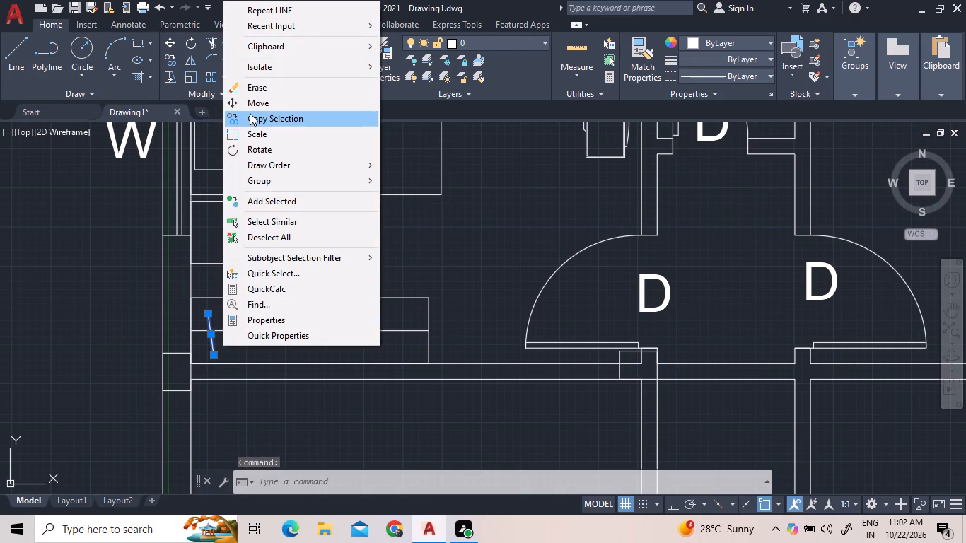
left_click(250, 113)
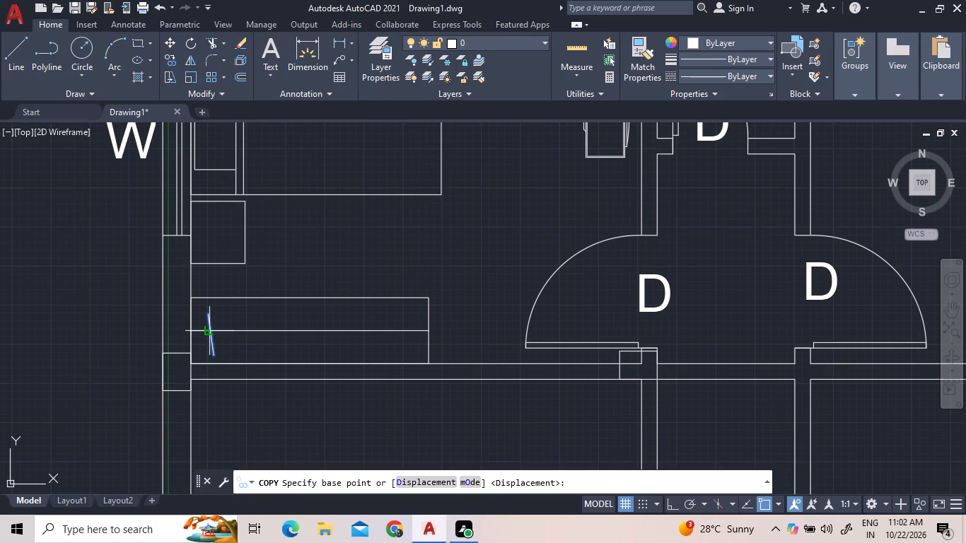
left_click(206, 332)
left_click(223, 329)
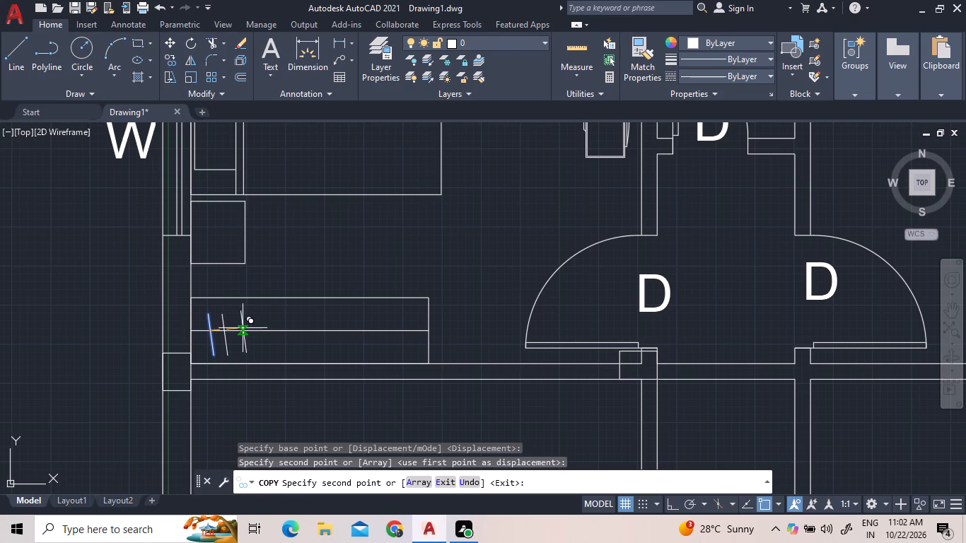
left_click(243, 328)
left_click(256, 327)
left_click(276, 335)
left_click(291, 335)
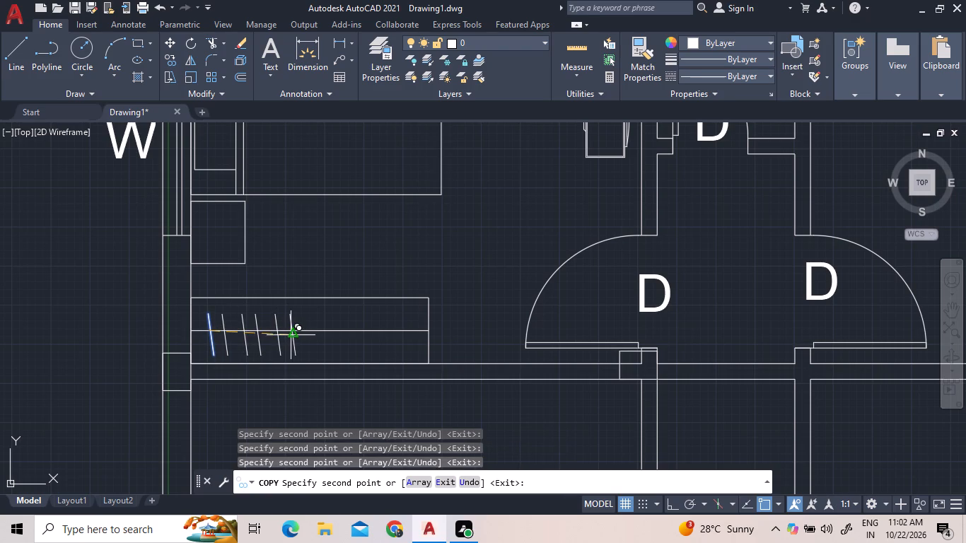
left_click(310, 329)
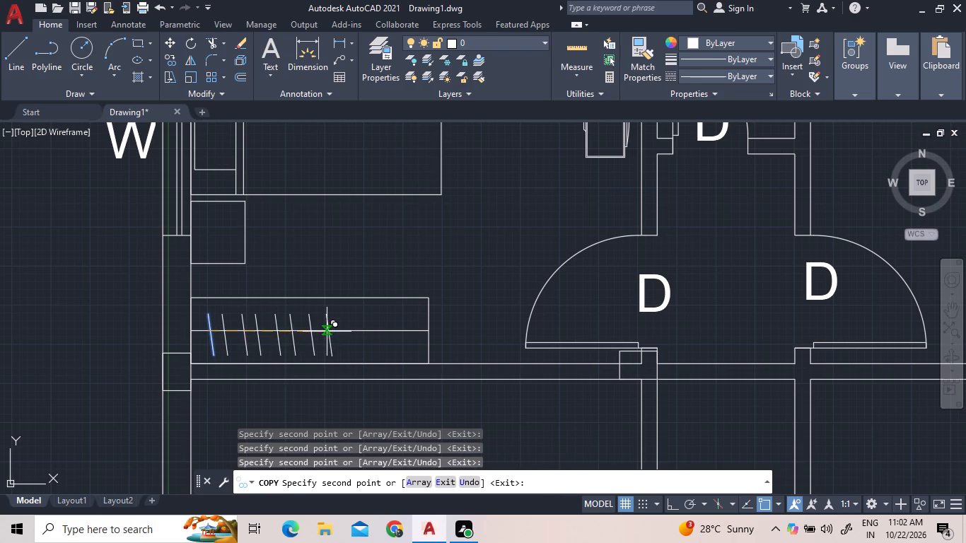
left_click(327, 330)
left_click(357, 332)
left_click(338, 330)
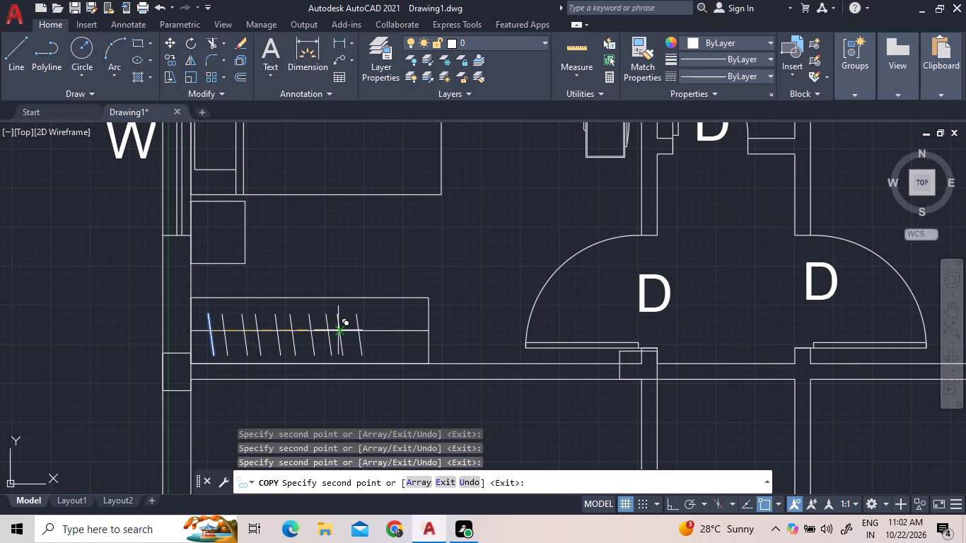
left_click(348, 328)
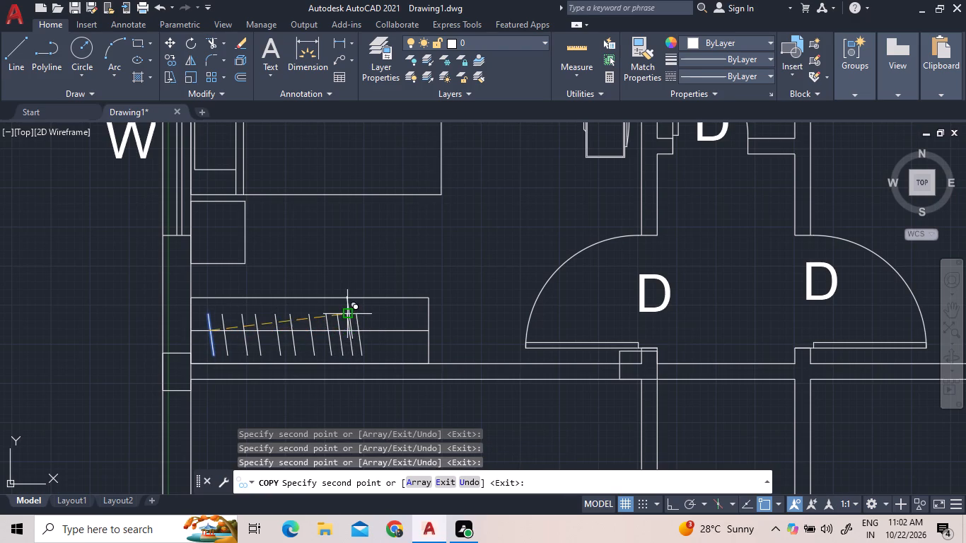
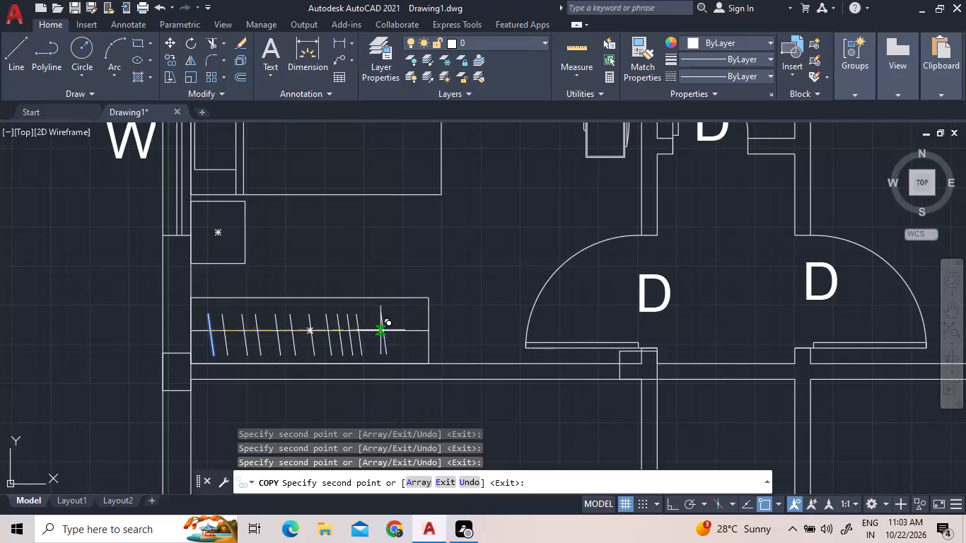
Continue copying the slanted hanger line along the wardrobe's centre line up to its right end, at small freehand spacings.
scroll(378, 332, "up", 3)
left_click(333, 331)
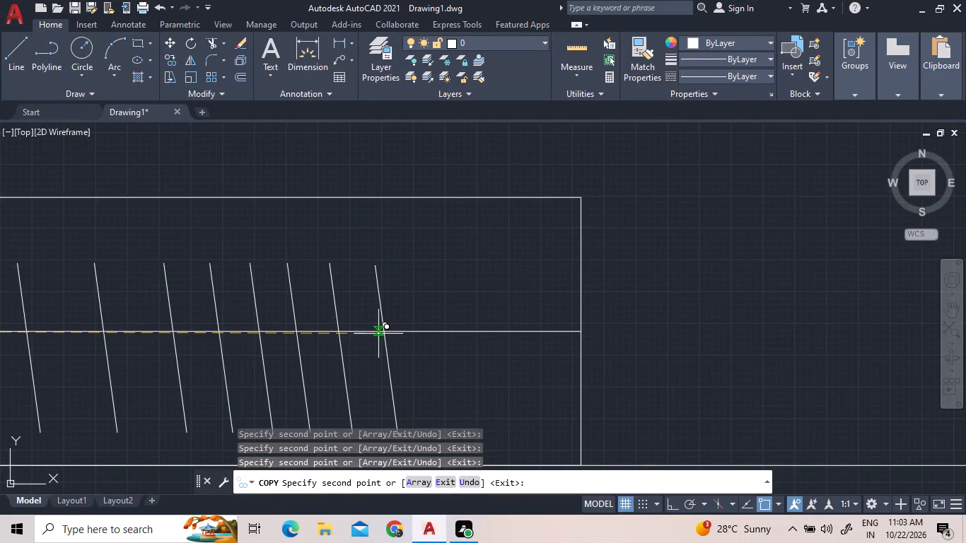
left_click(378, 334)
left_click(418, 331)
left_click(460, 334)
left_click(511, 341)
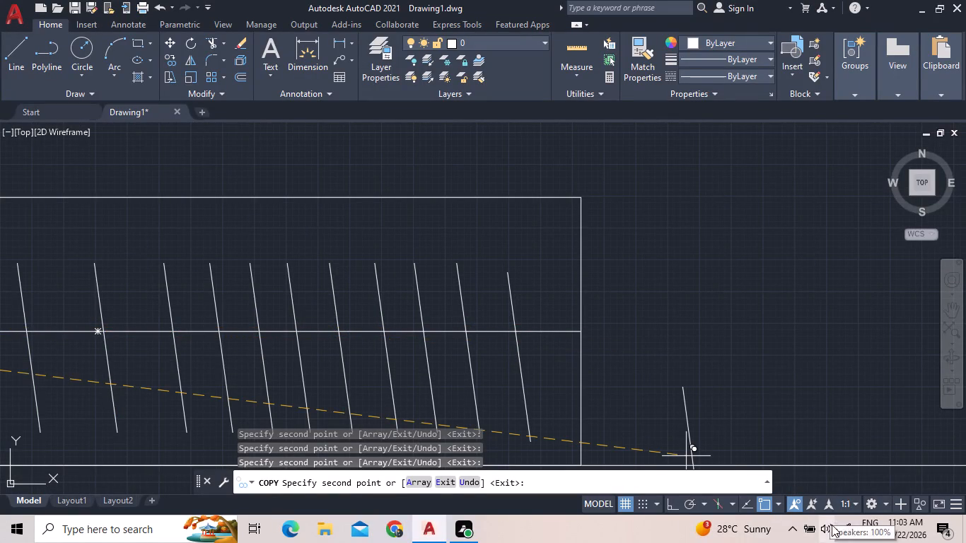
scroll(668, 316, "down", 7)
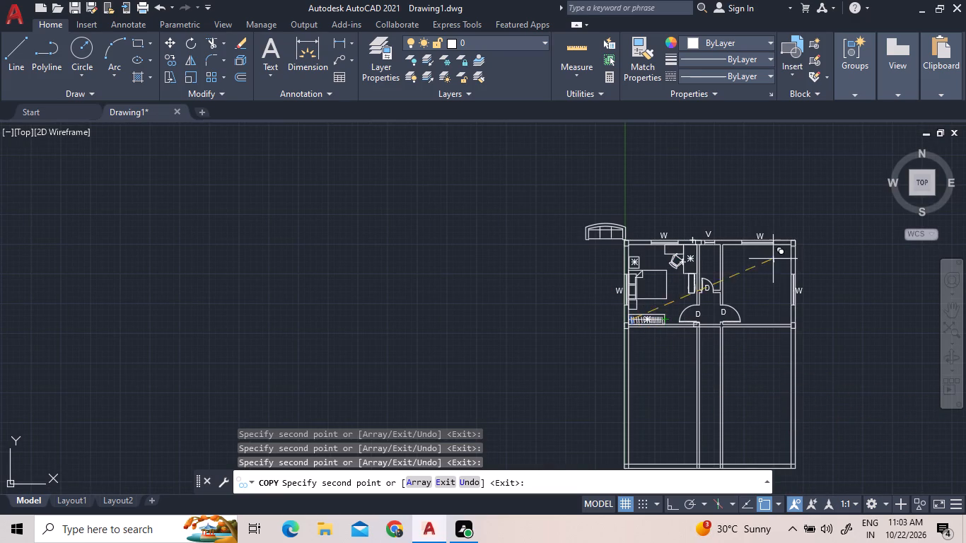
key("Escape")
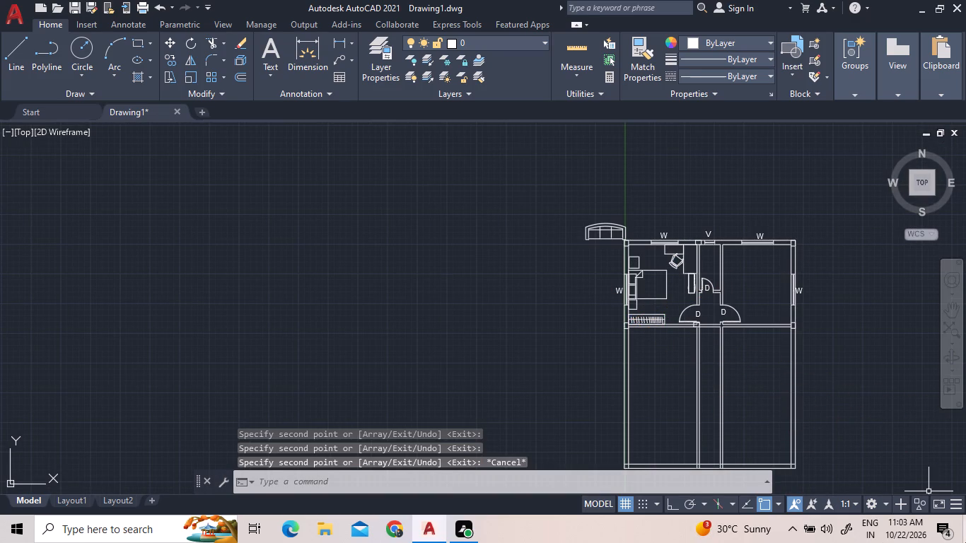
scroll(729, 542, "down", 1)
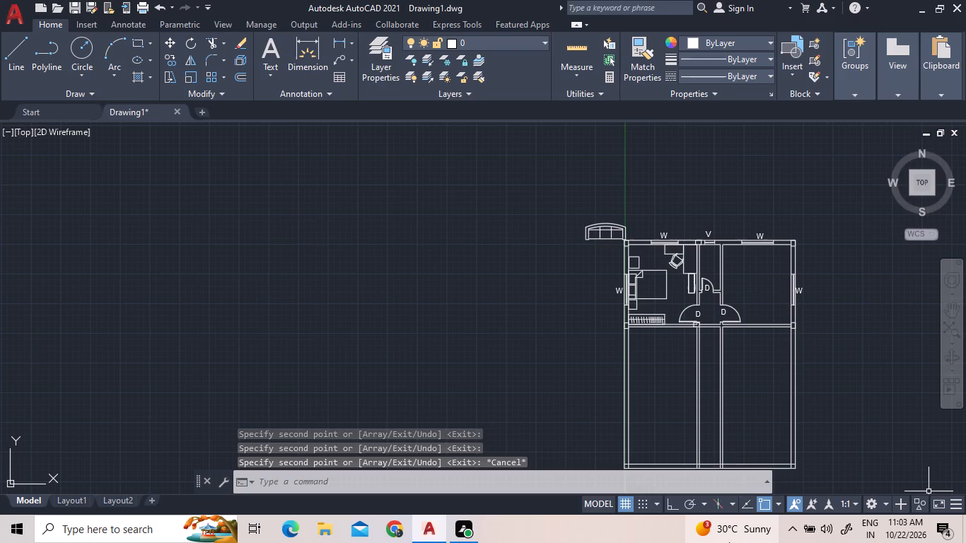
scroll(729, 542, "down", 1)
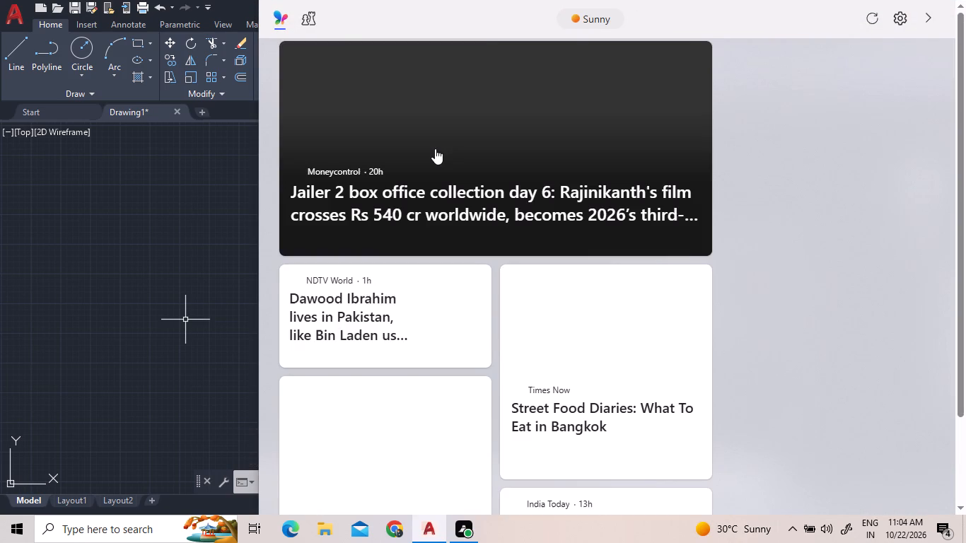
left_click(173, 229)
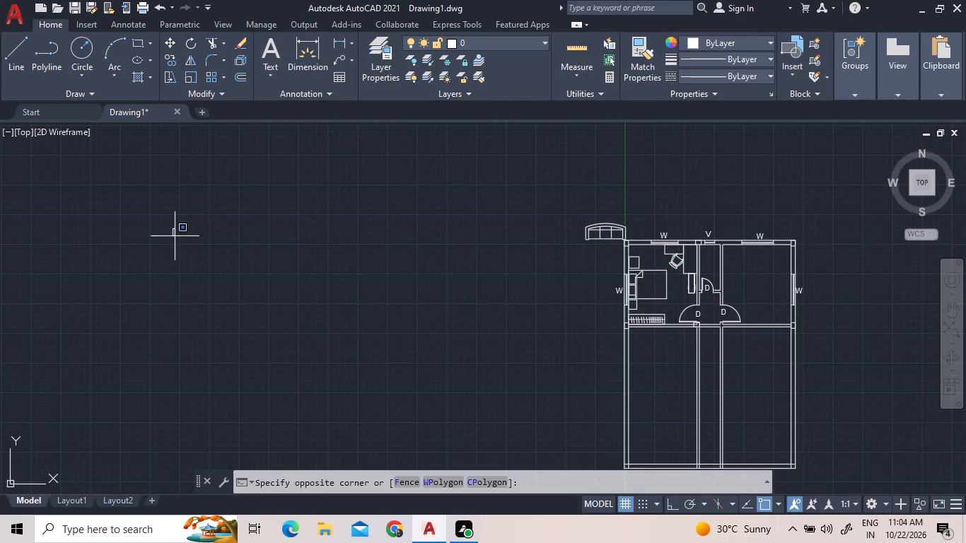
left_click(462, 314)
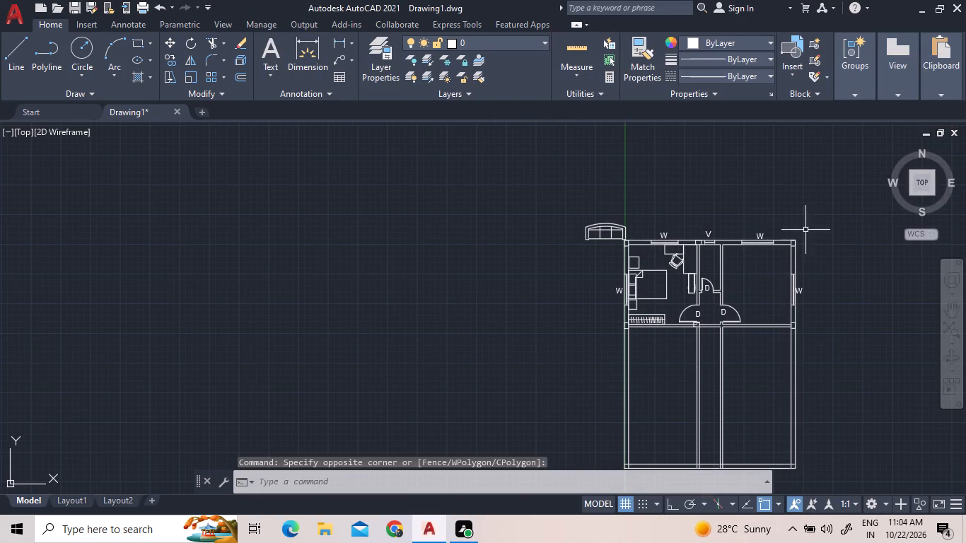
Copy the bedroom's bed and both bedside tables to the empty area outside the plan's right outer wall.
scroll(825, 260, "up", 2)
scroll(796, 331, "up", 1)
scroll(791, 329, "down", 1)
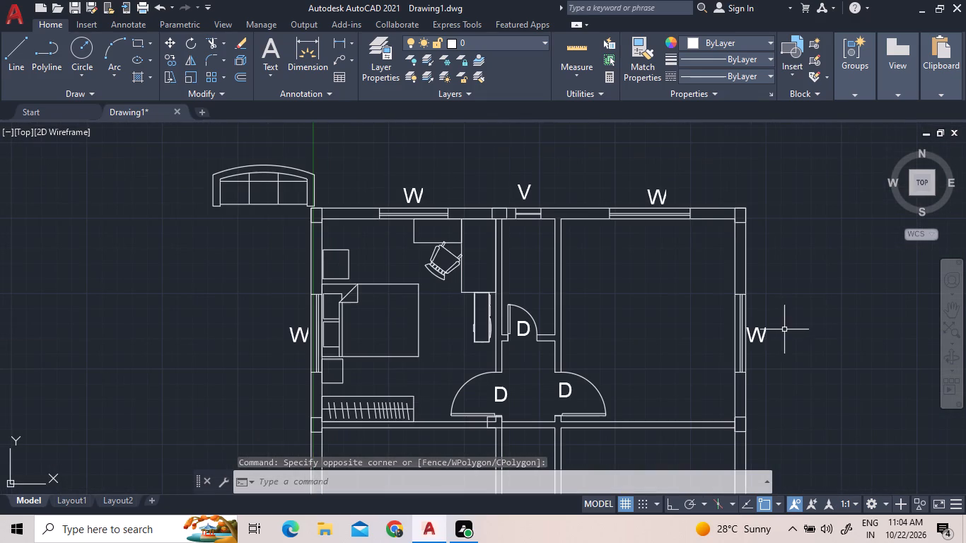
scroll(793, 368, "down", 1)
middle_click_drag(793, 368, 785, 367)
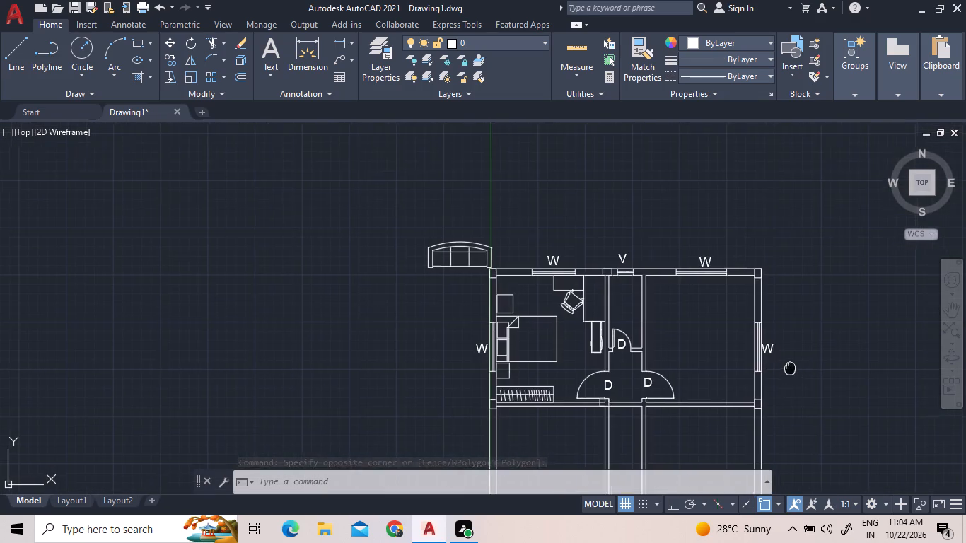
middle_click_drag(785, 367, 670, 325)
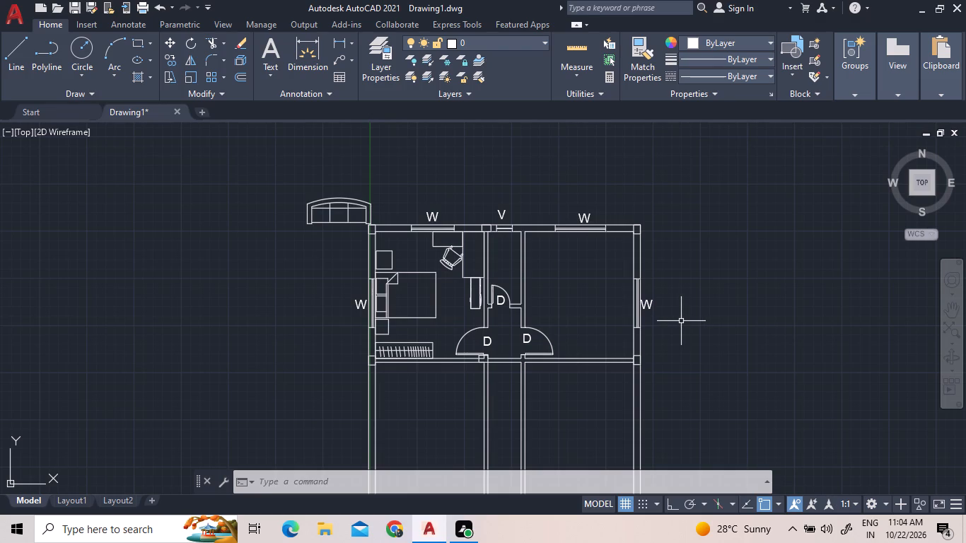
scroll(404, 304, "up", 2)
left_click(402, 355)
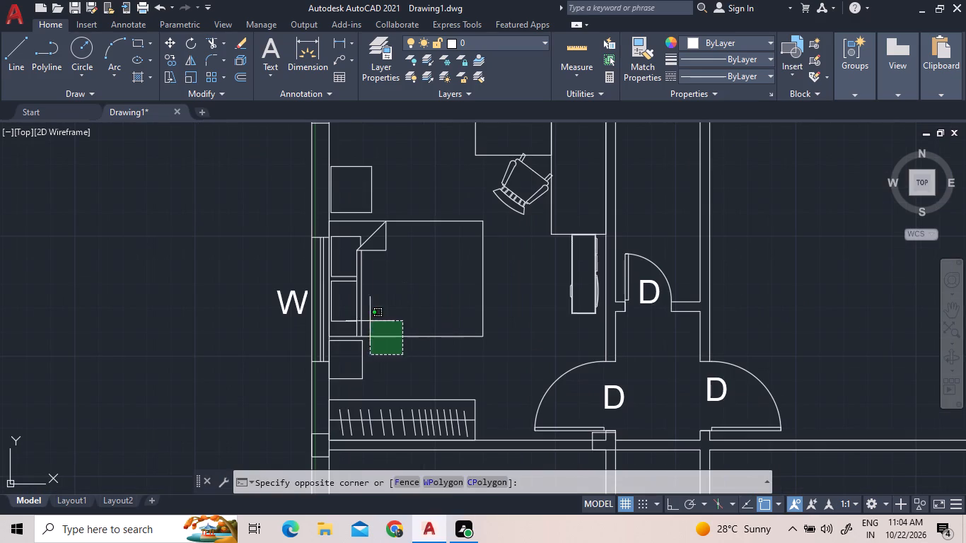
left_click(339, 185)
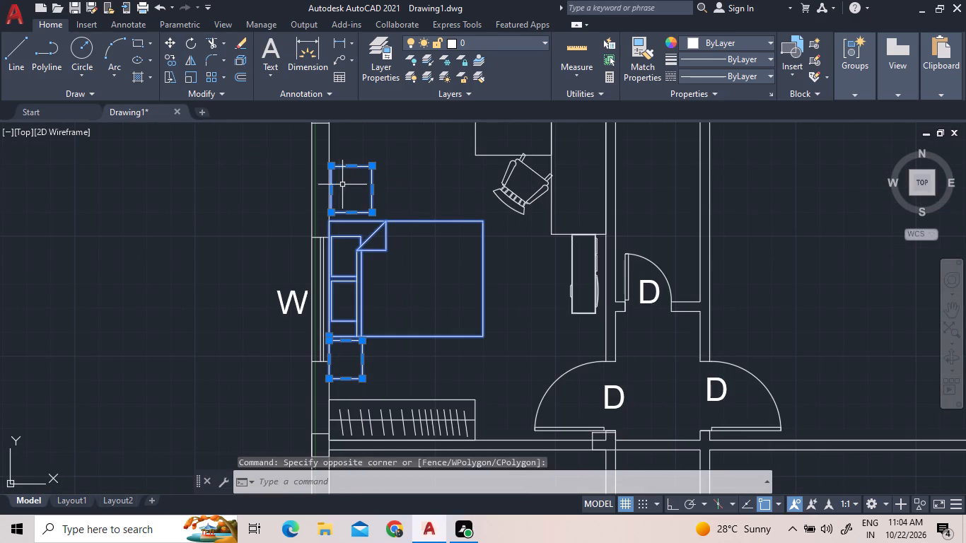
right_click(427, 236)
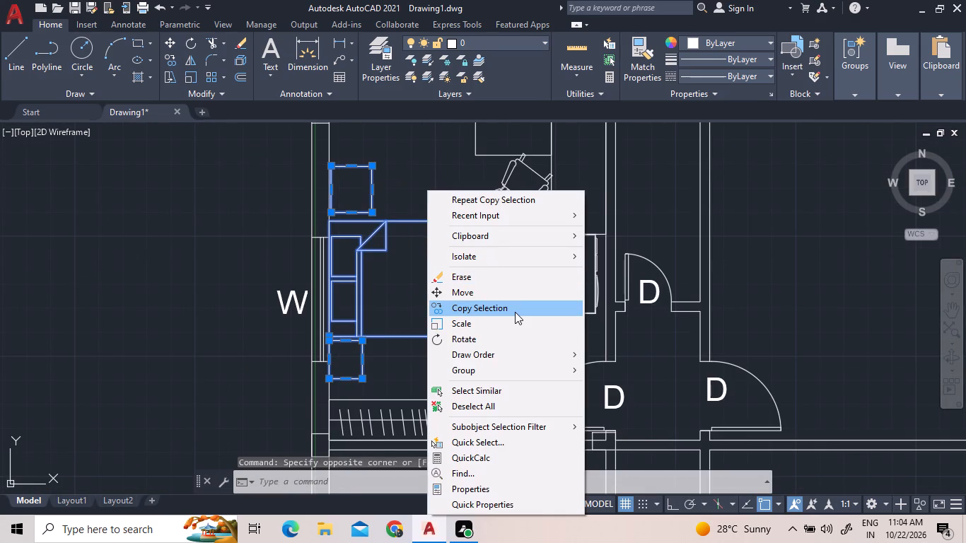
left_click(515, 312)
left_click(491, 318)
scroll(671, 305, "down", 3)
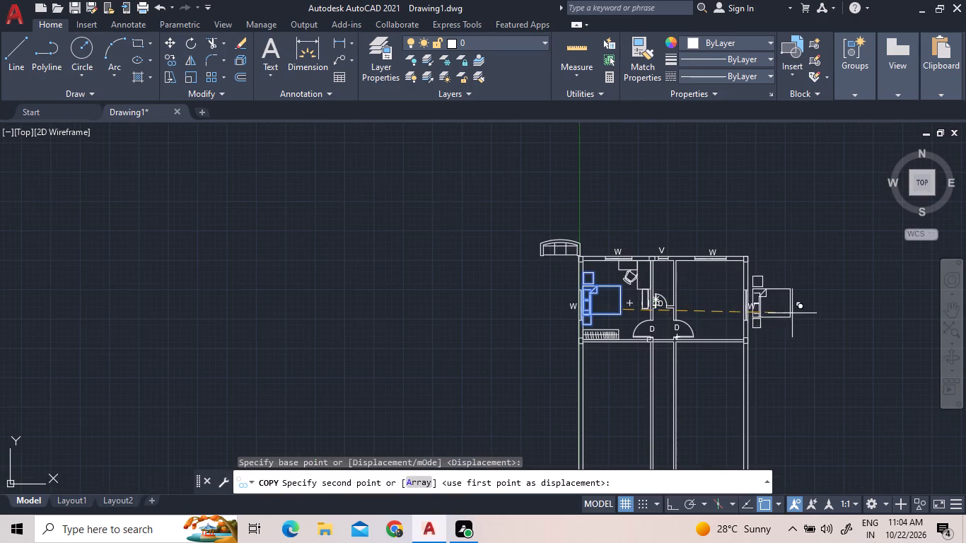
scroll(778, 313, "up", 3)
left_click(878, 306)
right_click(873, 368)
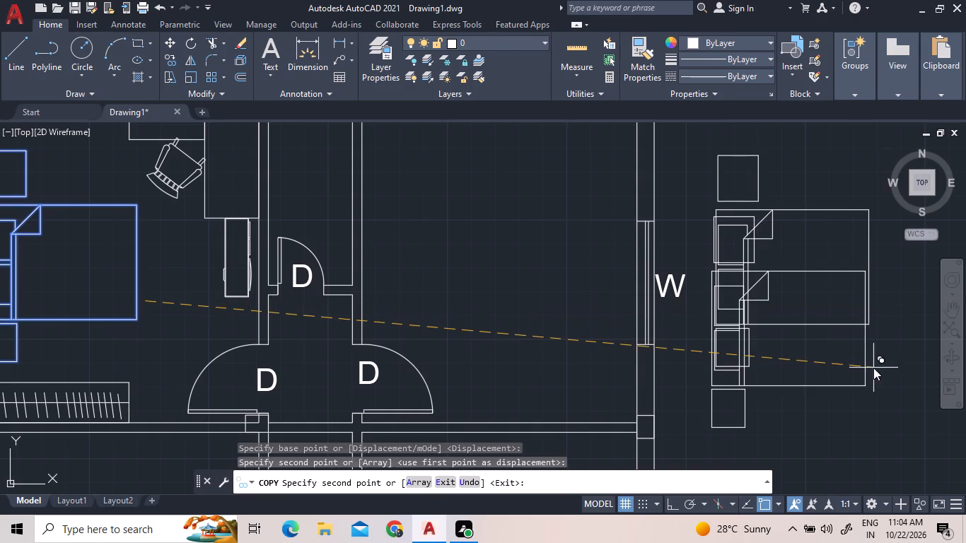
left_click(898, 192)
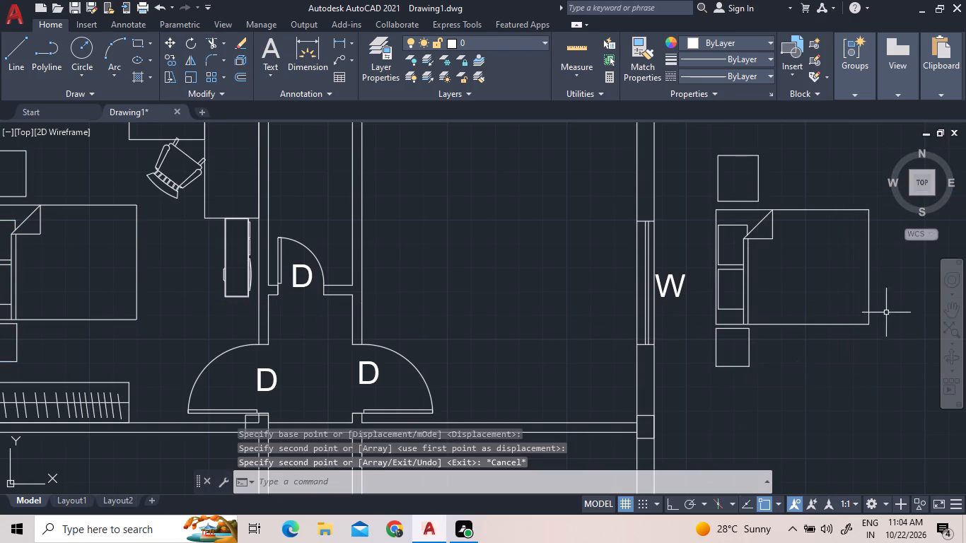
Rotate the copied bed and bedside tables 270° about the bed's lower-right corner so the pillows face the top.
left_click(847, 421)
left_click(743, 188)
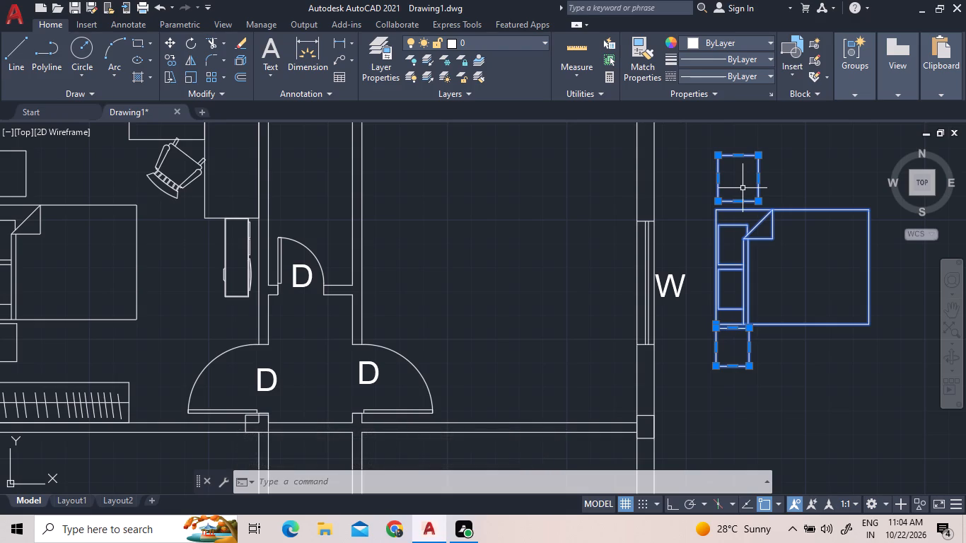
right_click(807, 285)
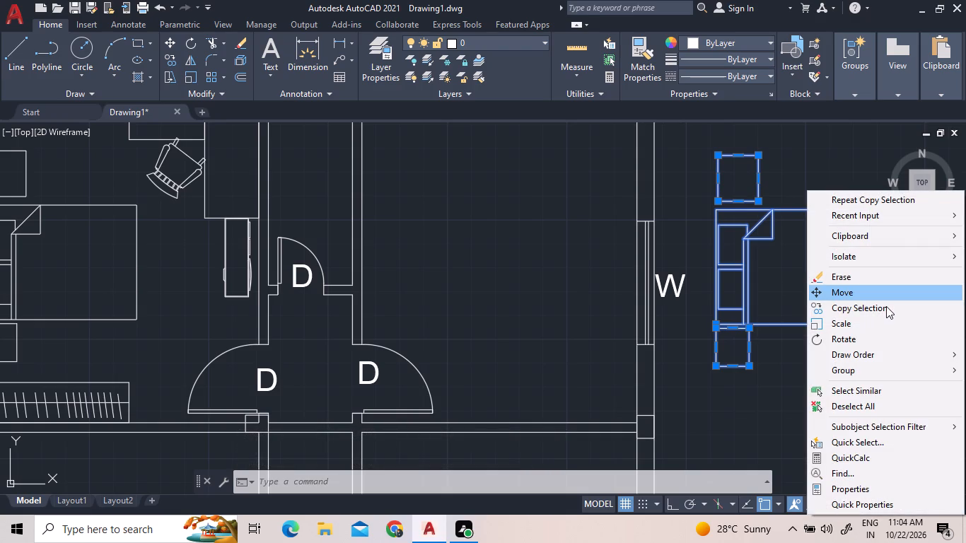
left_click(884, 337)
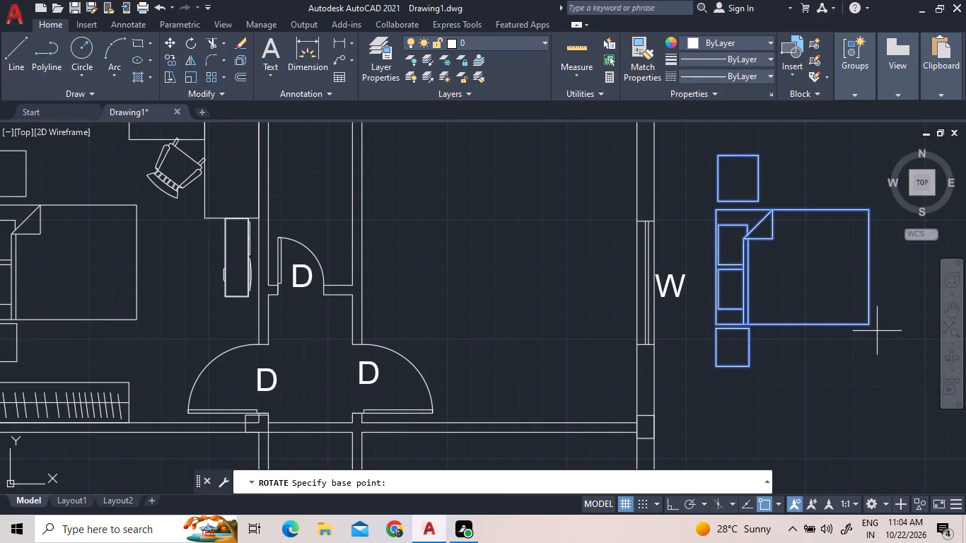
left_click(868, 327)
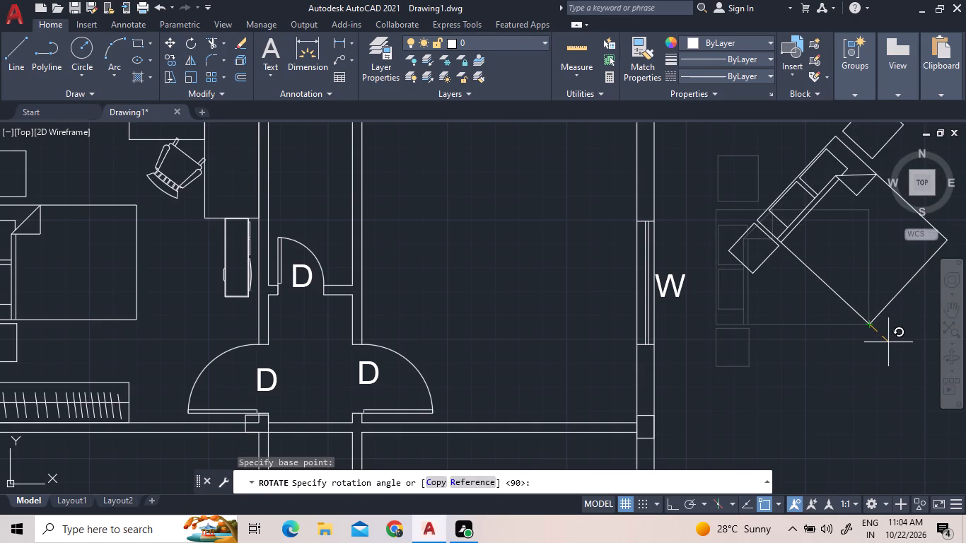
key("F8")
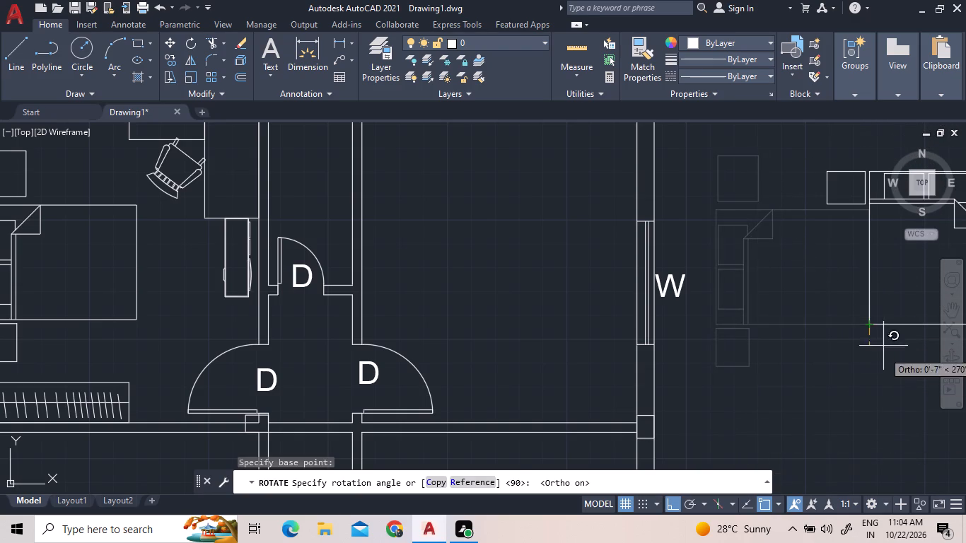
left_click(866, 392)
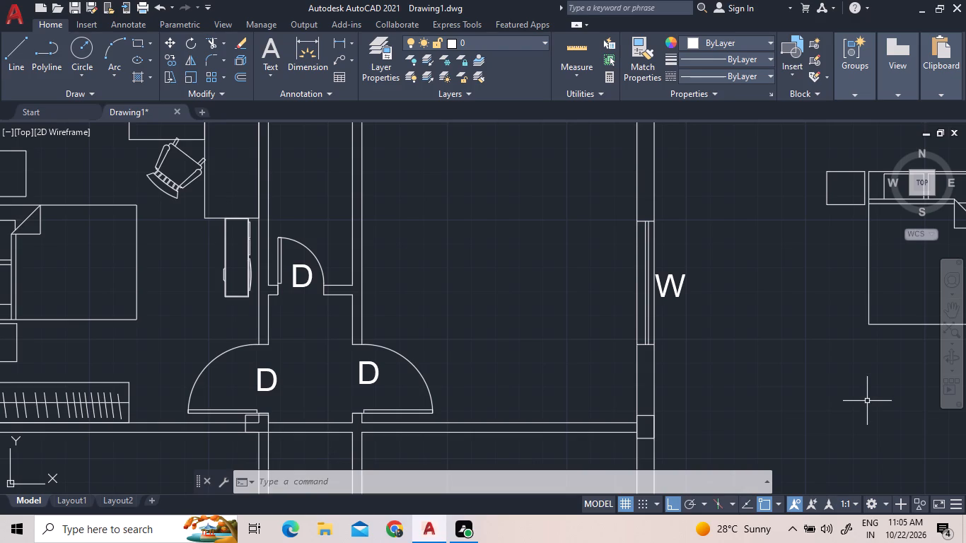
Move the rotated bed and bedside tables into the upper-right room, with the headboard against the top wall below the window.
scroll(867, 401, "down", 2)
middle_click_drag(921, 315, 848, 298)
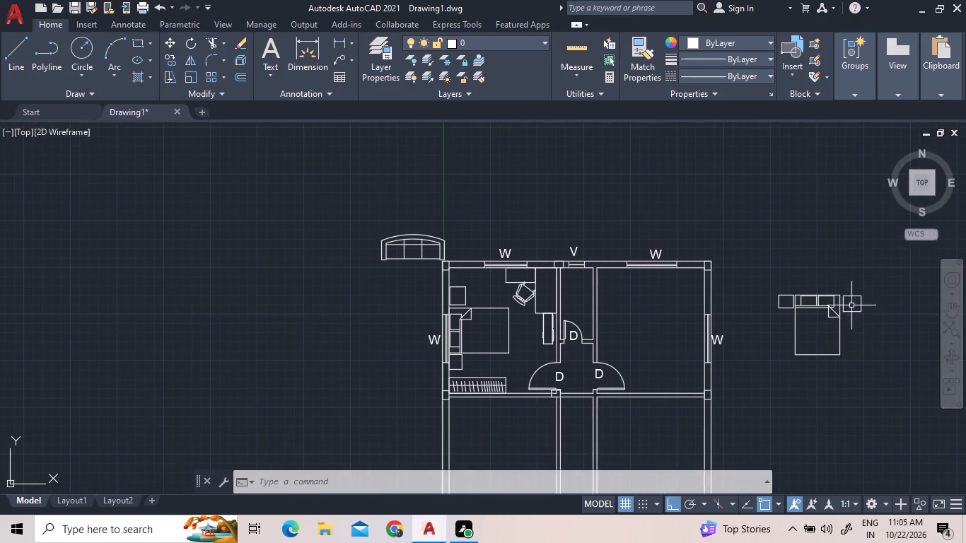
left_click(876, 368)
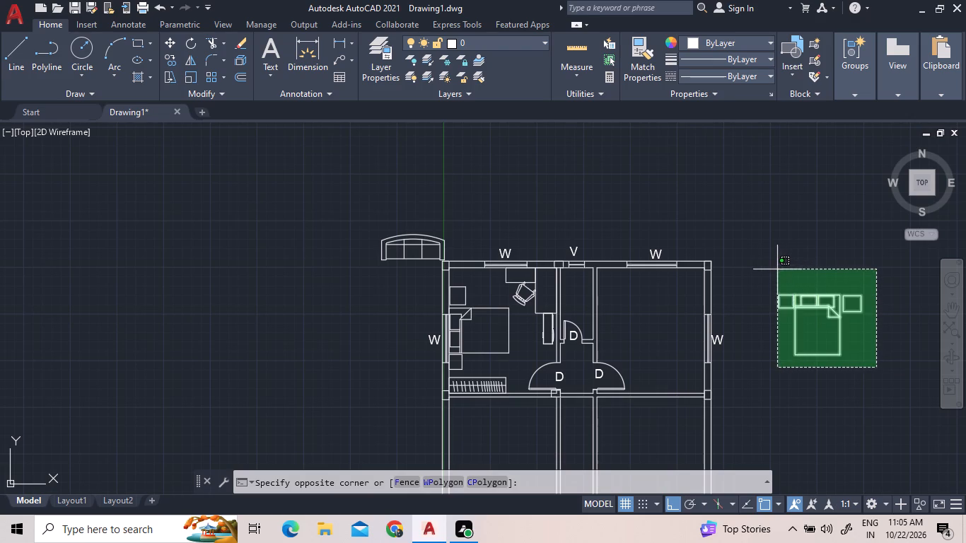
left_click(777, 269)
right_click(777, 269)
left_click(815, 292)
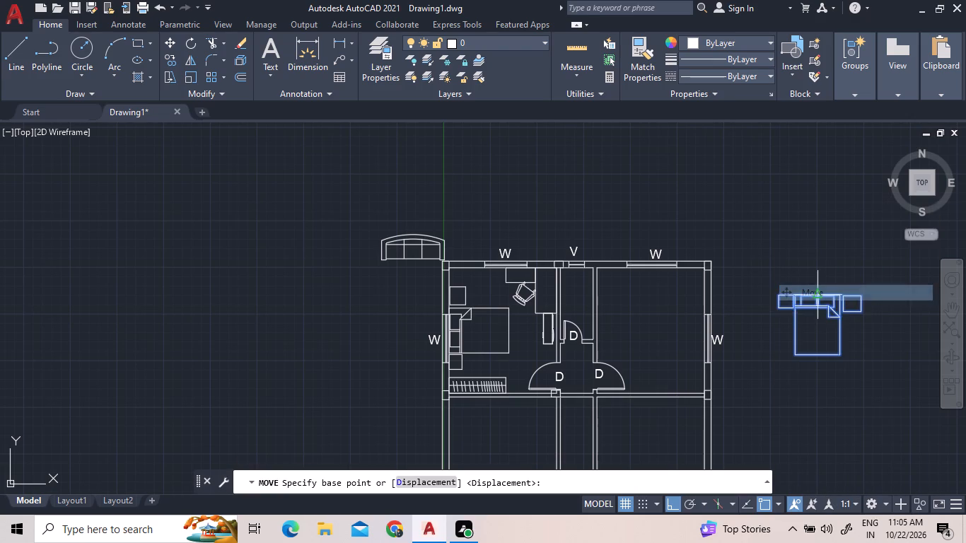
scroll(816, 305, "up", 2)
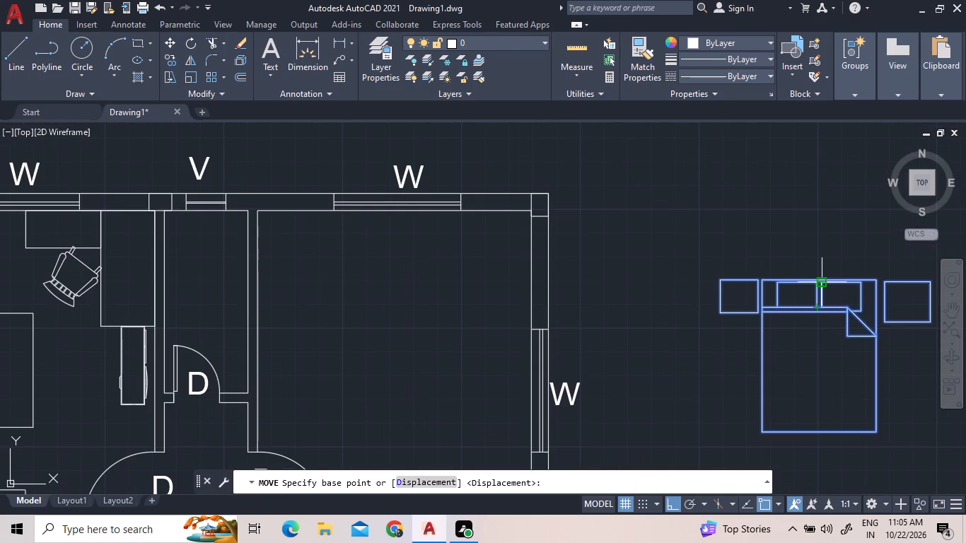
scroll(824, 281, "up", 3)
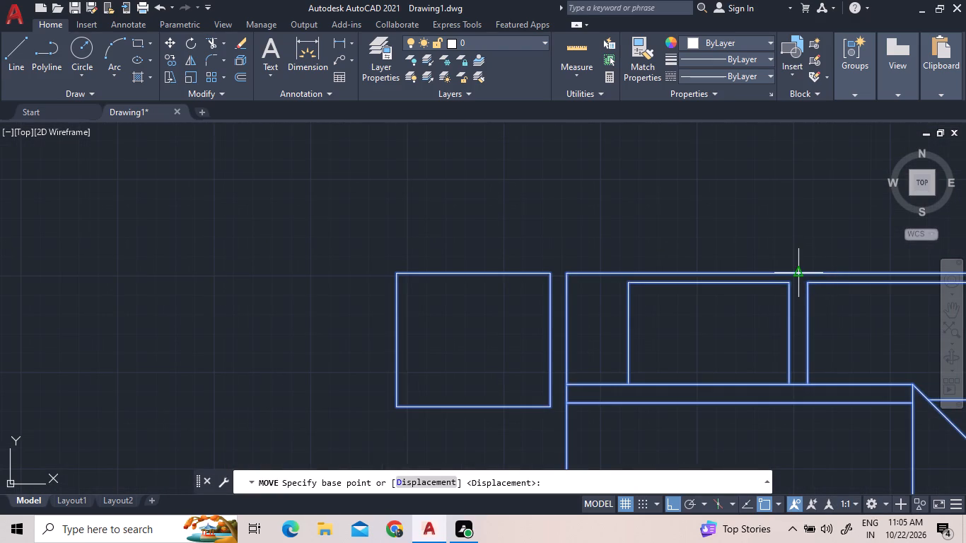
left_click(798, 273)
scroll(300, 227, "down", 6)
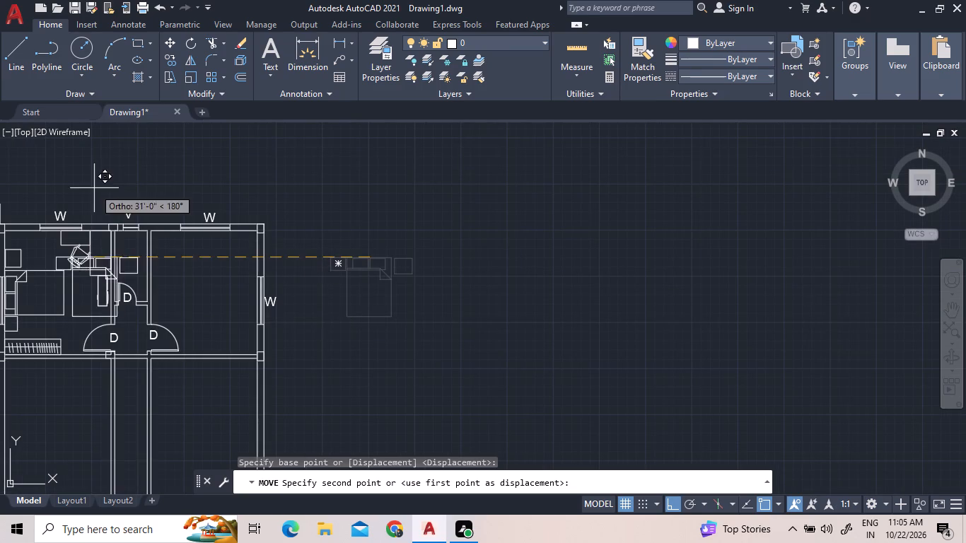
key("F8")
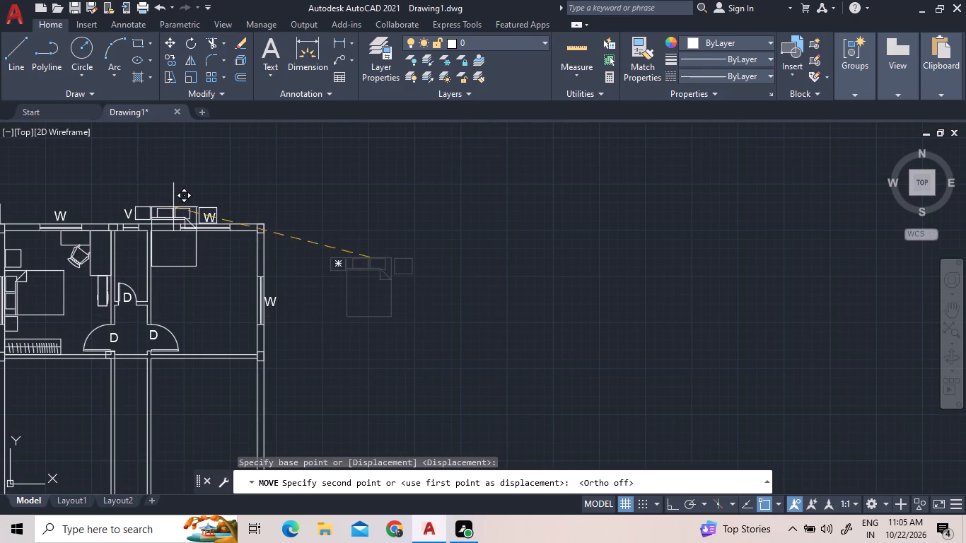
scroll(170, 212, "up", 2)
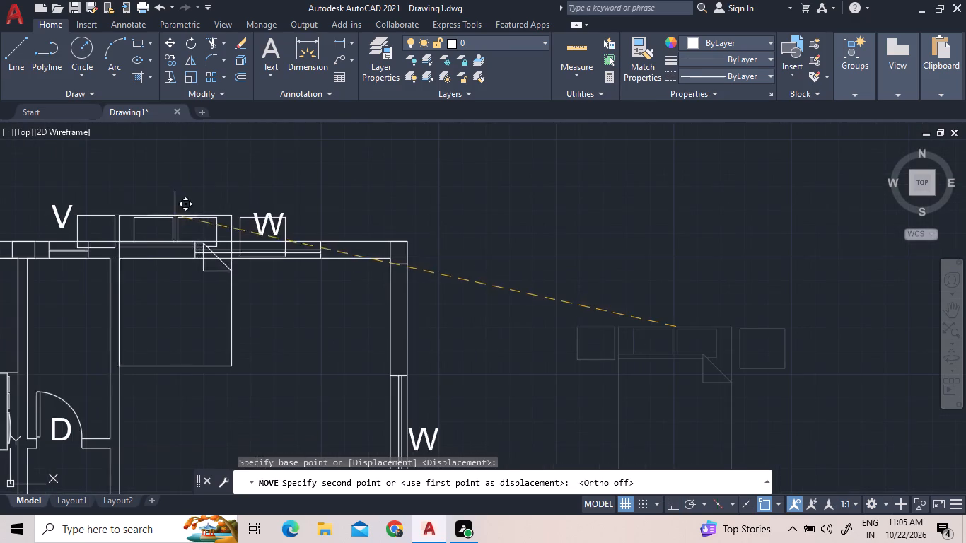
scroll(202, 254, "up", 2)
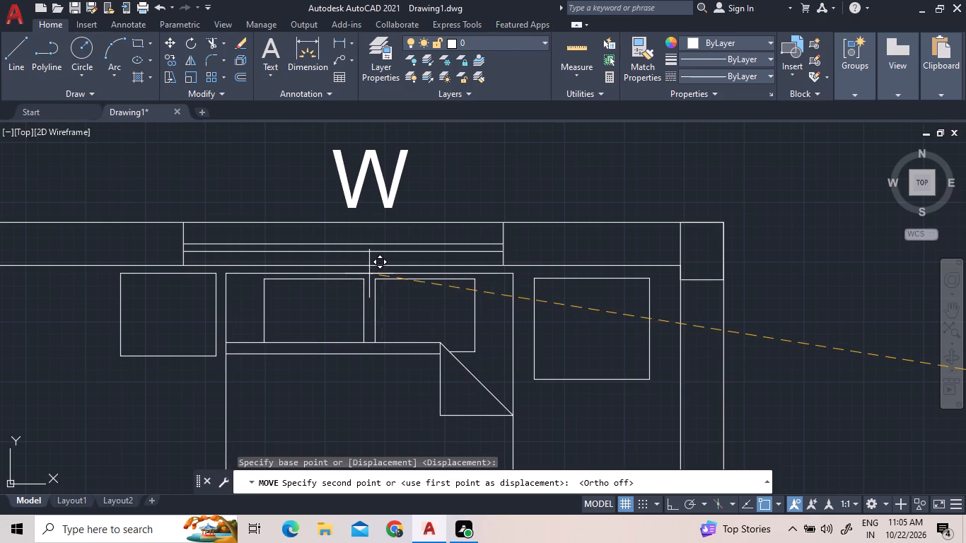
left_click(366, 271)
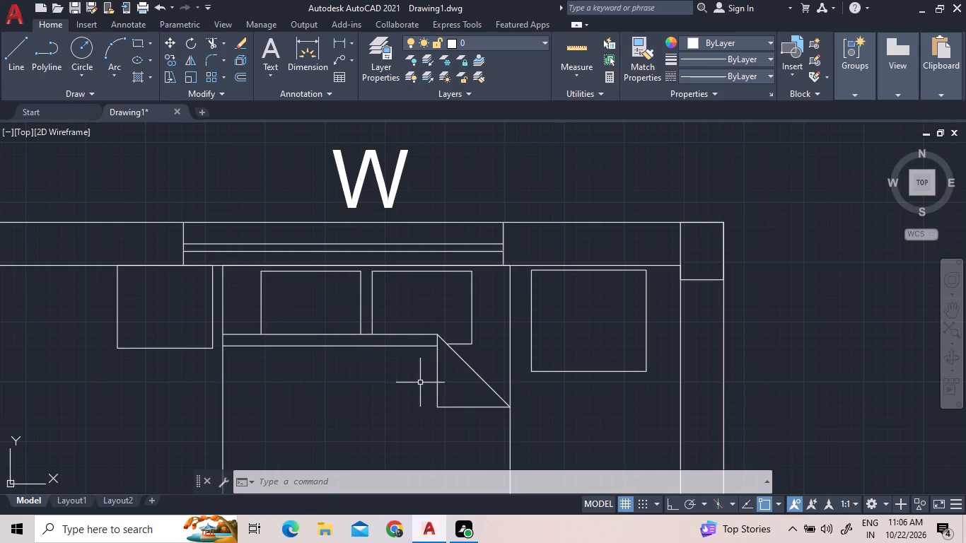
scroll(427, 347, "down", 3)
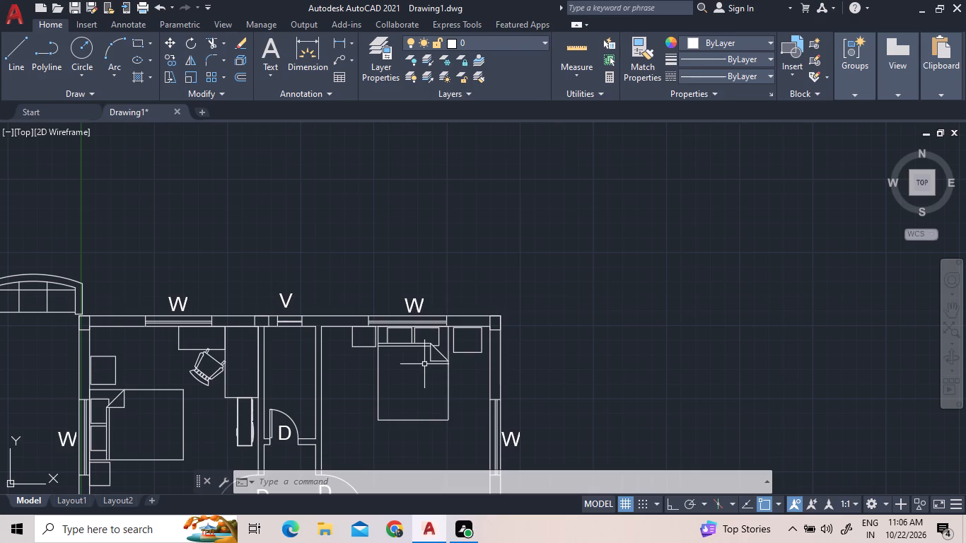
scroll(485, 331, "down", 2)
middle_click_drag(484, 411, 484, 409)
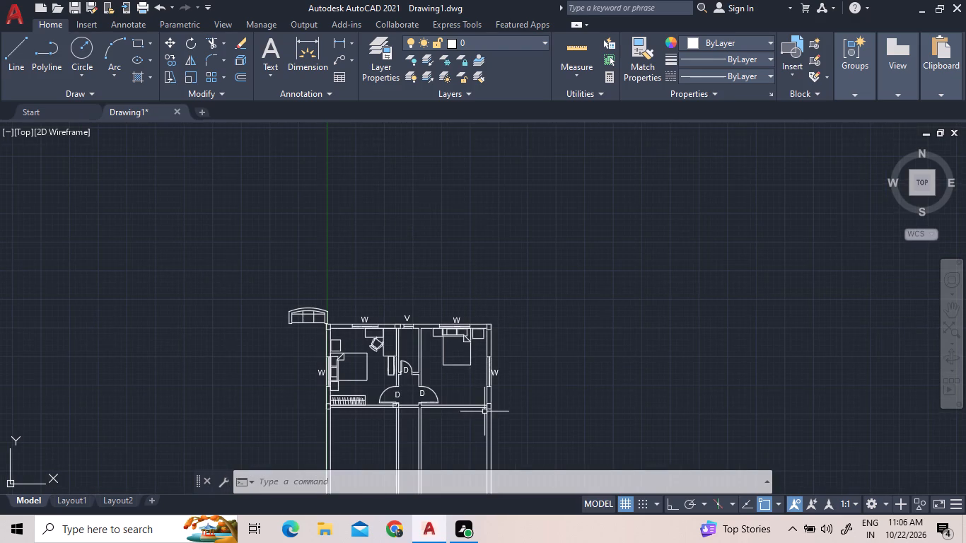
Draw a rug outline around the upper-right bed's lower part: about 8" out, 4'-1" down, 6'-3" across, 4'-1" up, and back to the bed.
middle_click_drag(484, 409, 472, 357)
scroll(466, 305, "up", 2)
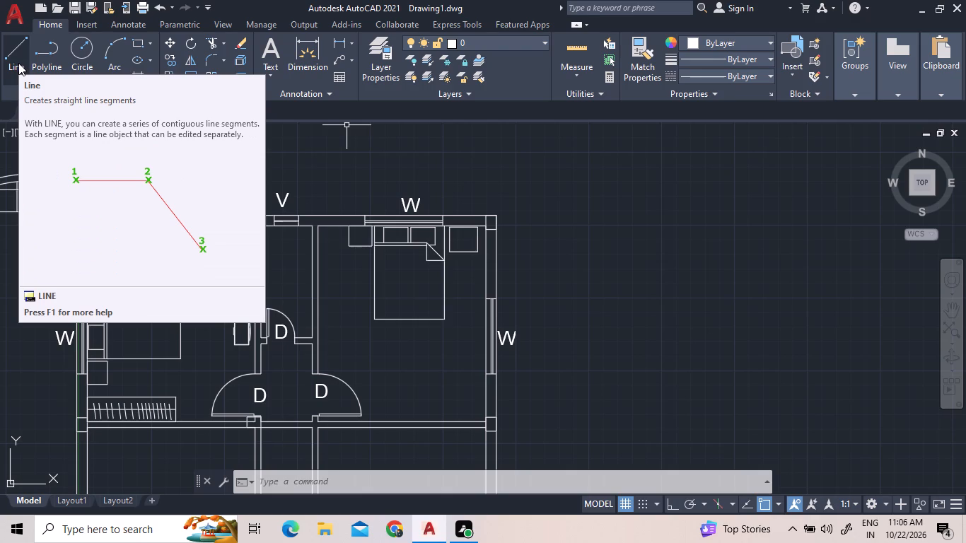
left_click(18, 63)
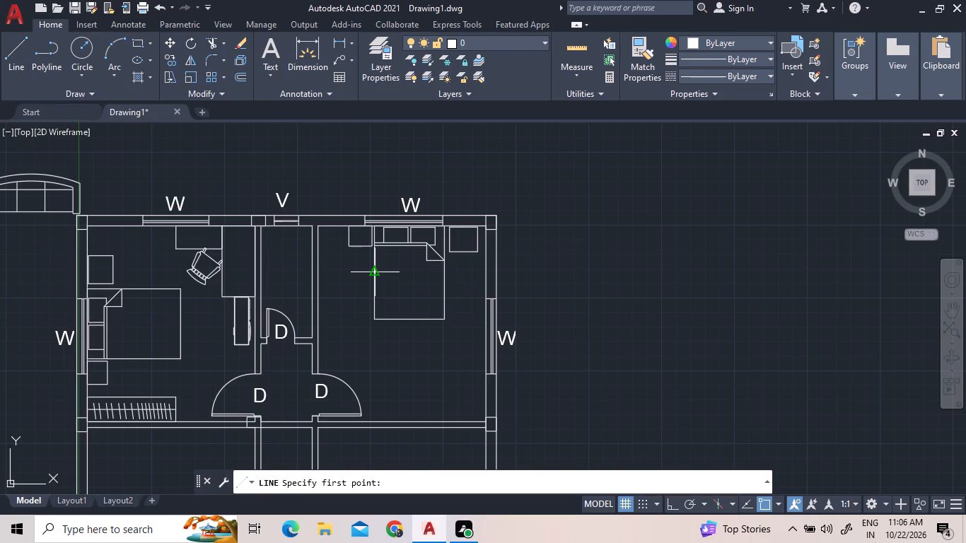
left_click(377, 271)
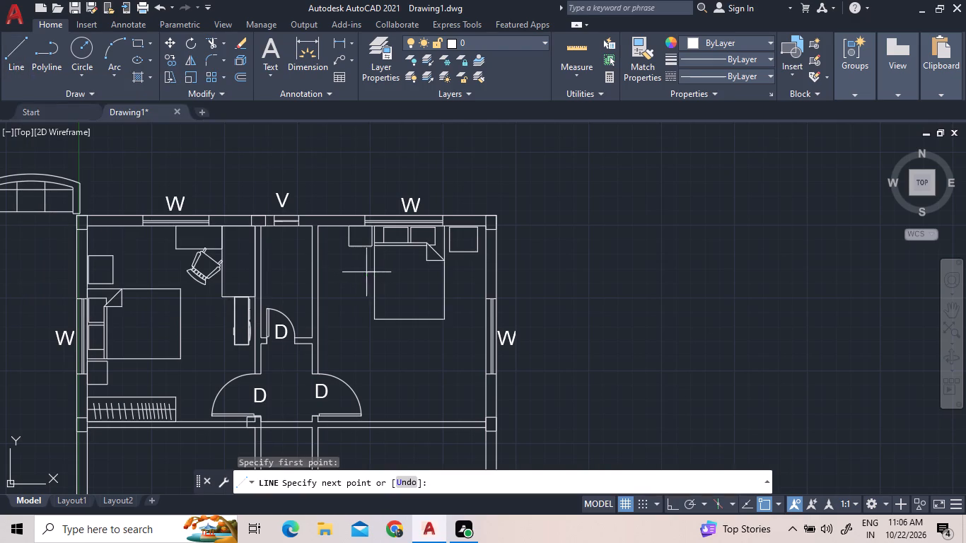
scroll(363, 272, "up", 2)
key("F8")
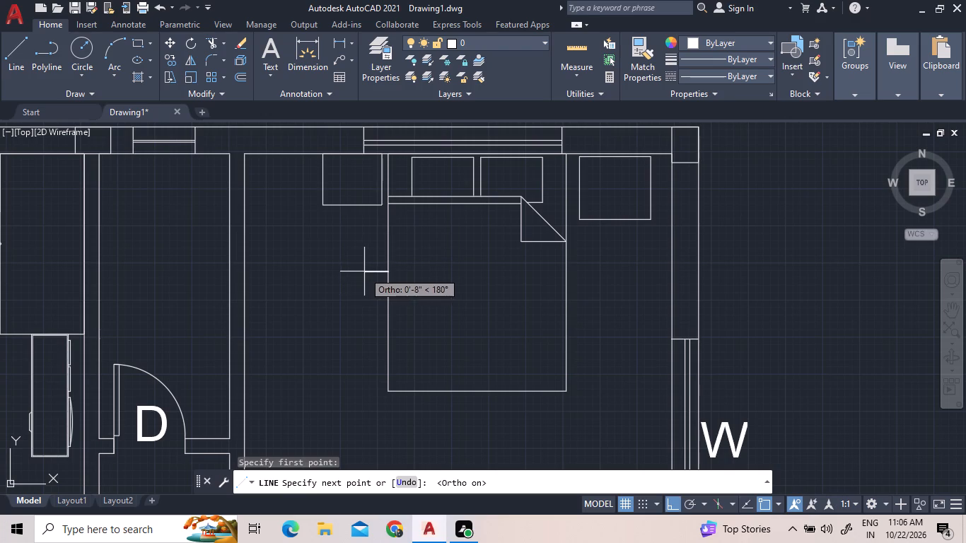
left_click(364, 271)
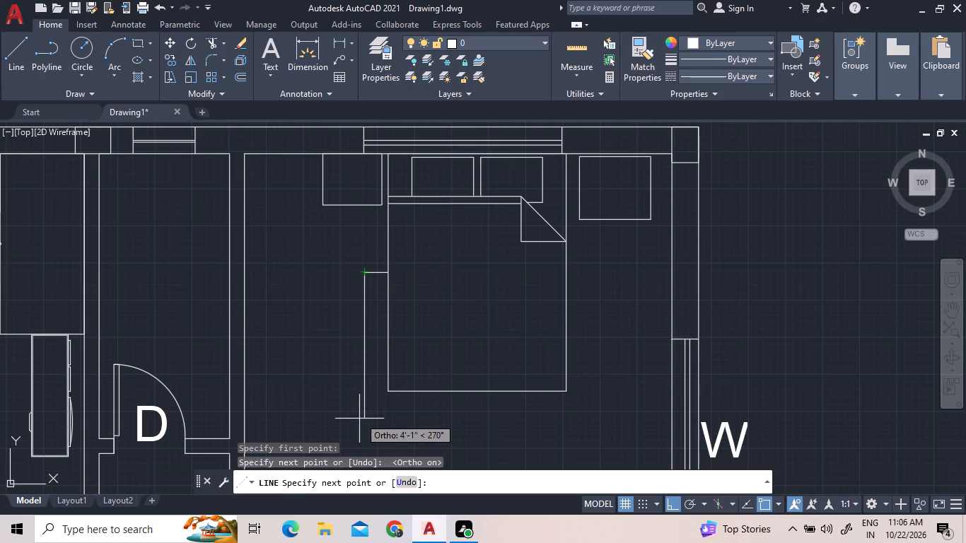
left_click(359, 419)
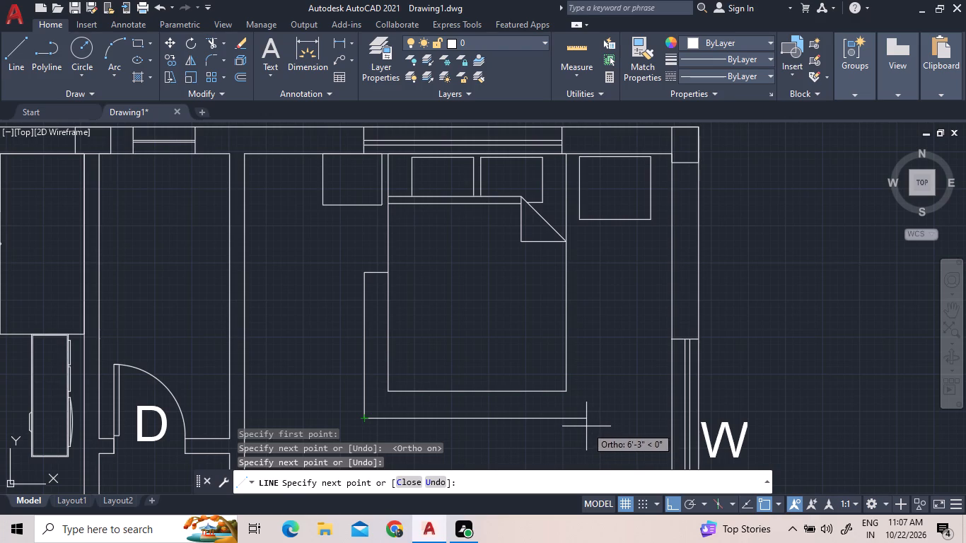
left_click(586, 426)
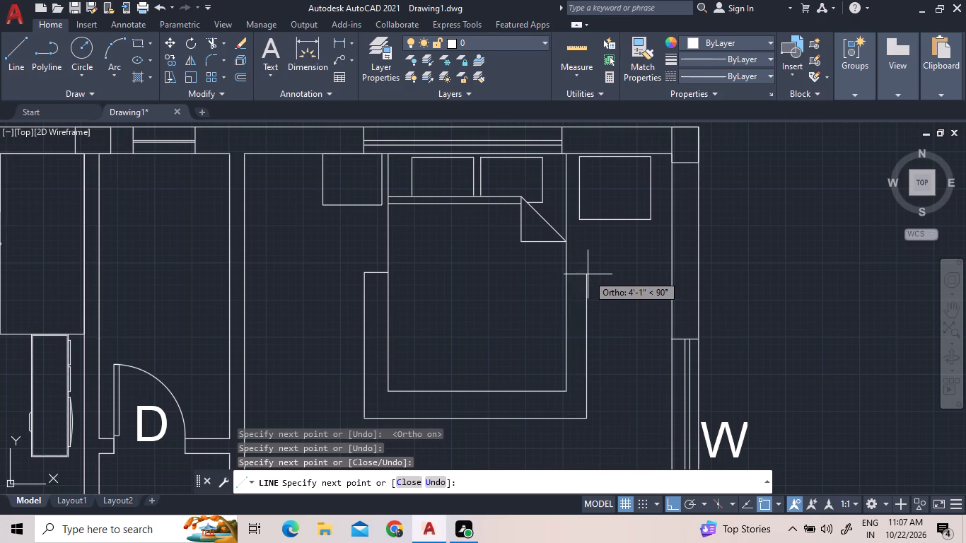
left_click(588, 274)
left_click(569, 273)
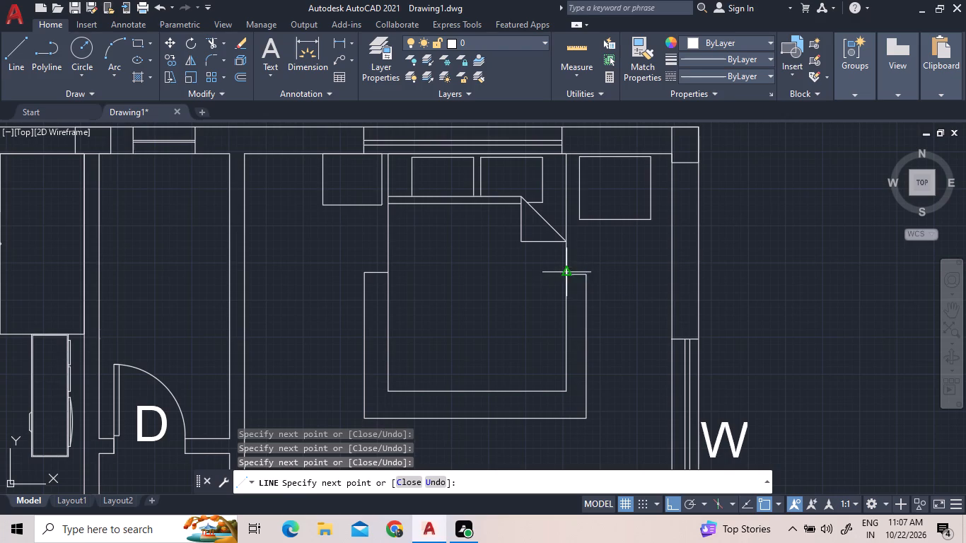
key("Escape")
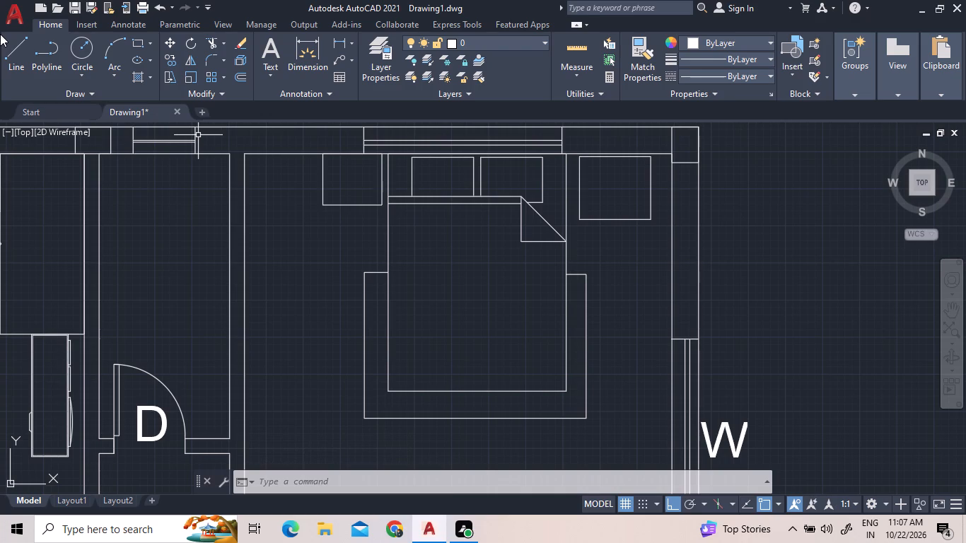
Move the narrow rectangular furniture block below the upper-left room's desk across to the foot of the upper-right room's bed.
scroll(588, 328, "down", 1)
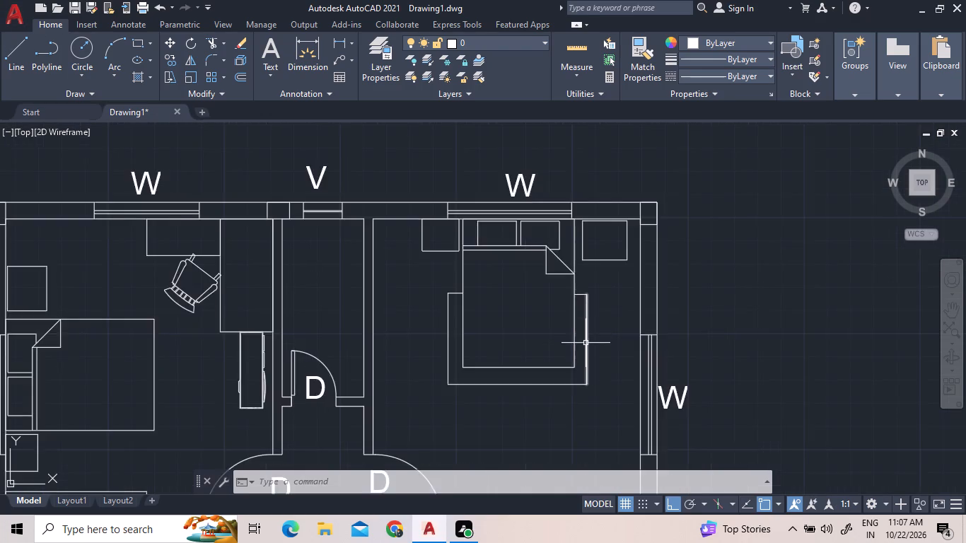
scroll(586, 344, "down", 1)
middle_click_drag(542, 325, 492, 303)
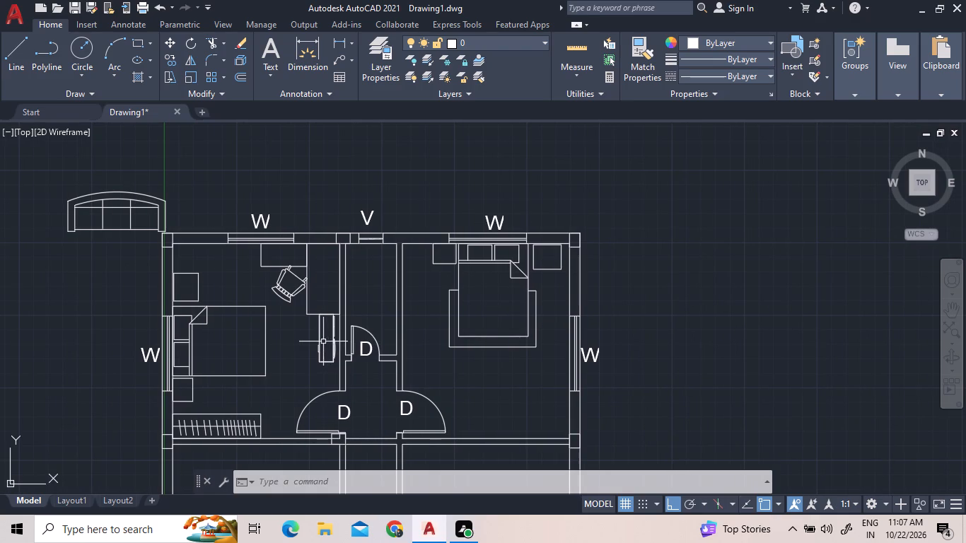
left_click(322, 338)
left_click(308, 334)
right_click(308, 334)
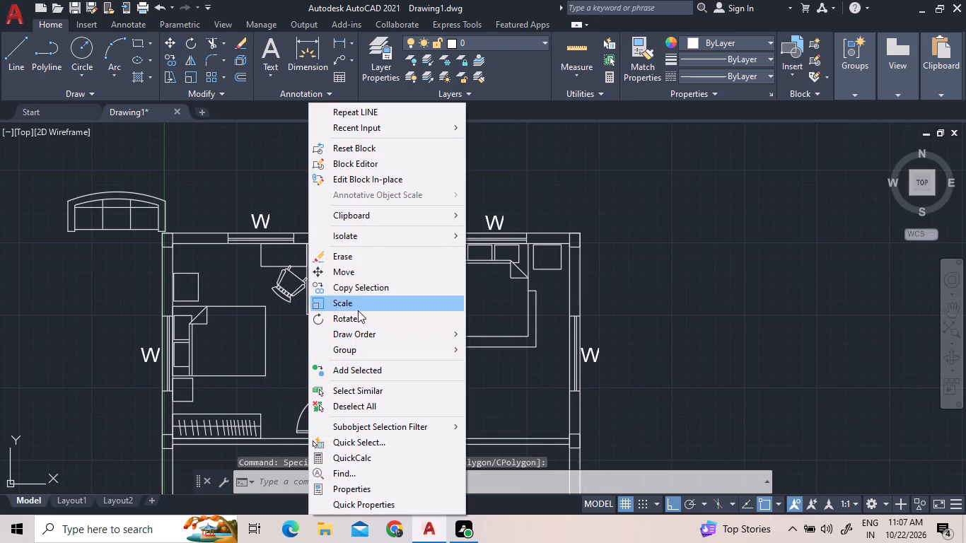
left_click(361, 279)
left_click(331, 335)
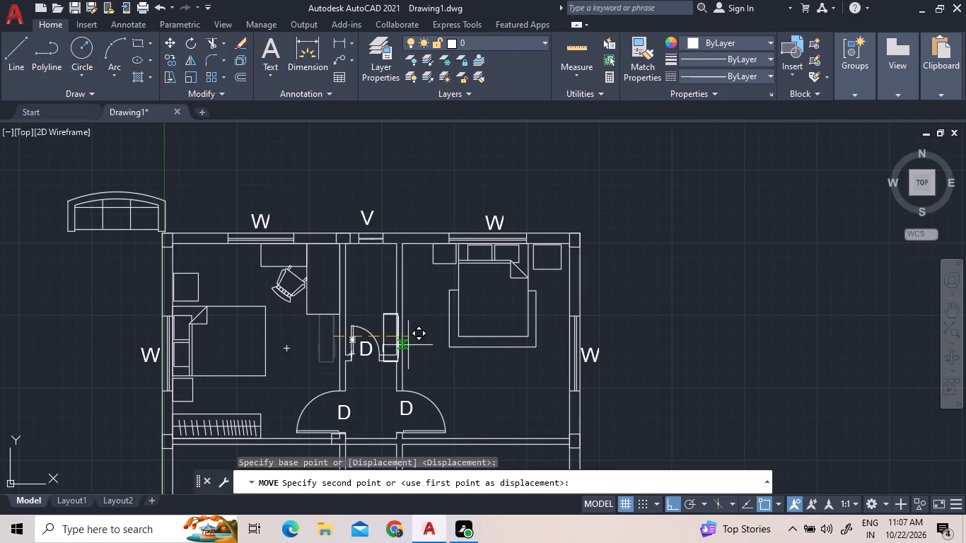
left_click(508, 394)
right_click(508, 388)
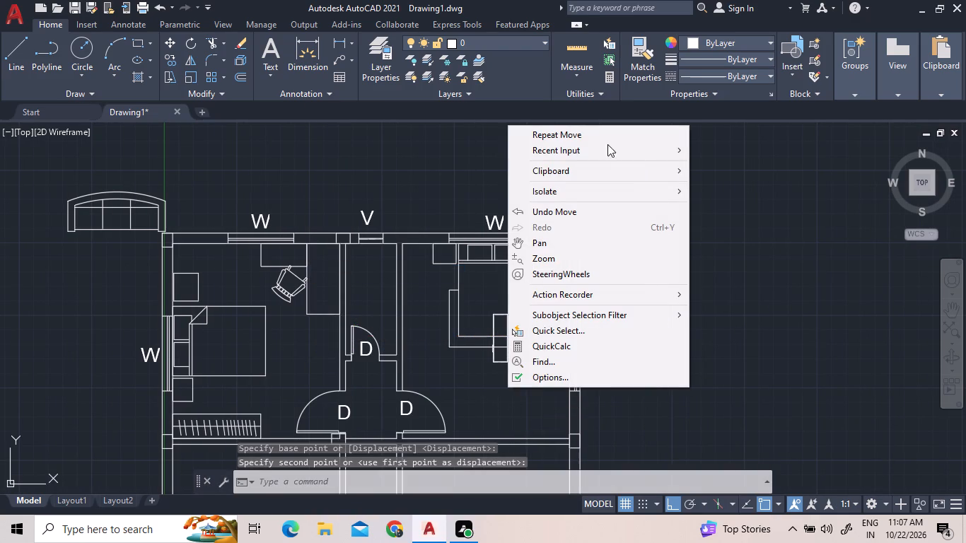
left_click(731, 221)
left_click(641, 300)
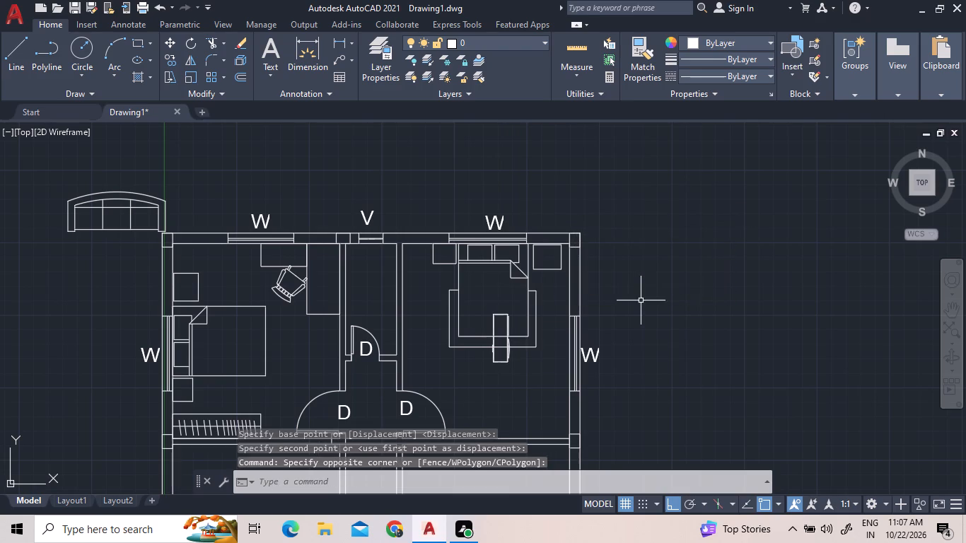
Rotate the furniture block at the foot of the bed 270° about its lower-right corner so it lies horizontally.
left_click(497, 357)
right_click(499, 352)
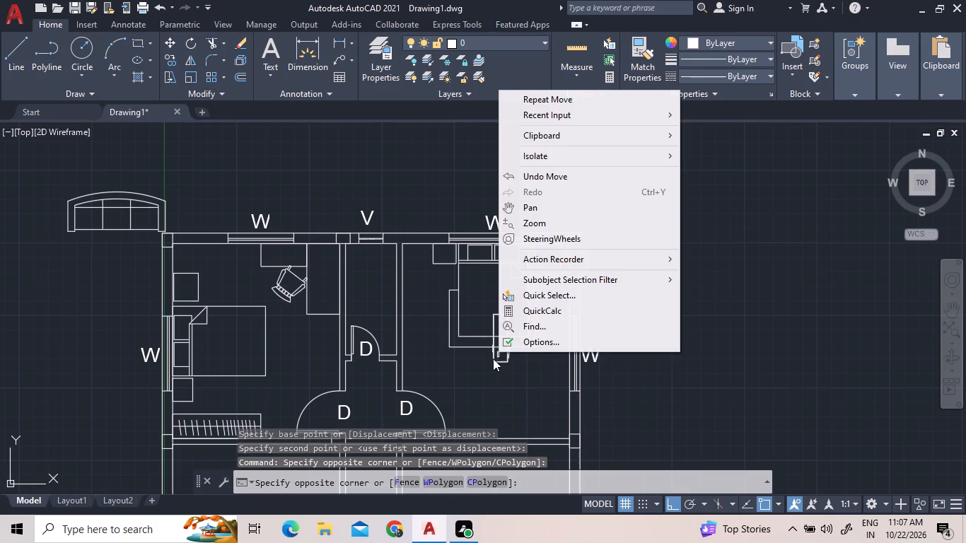
left_click(501, 367)
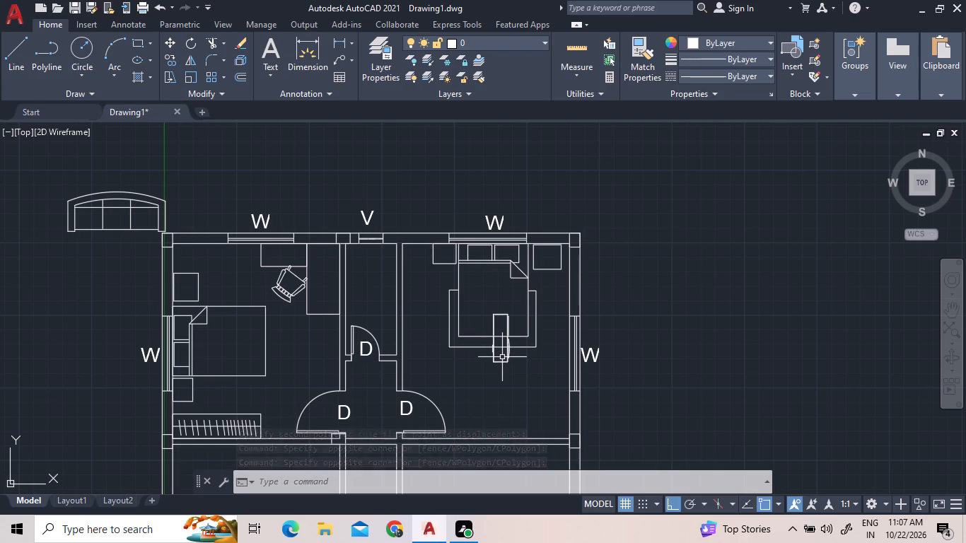
scroll(515, 358, "up", 3)
left_click(515, 361)
left_click(453, 368)
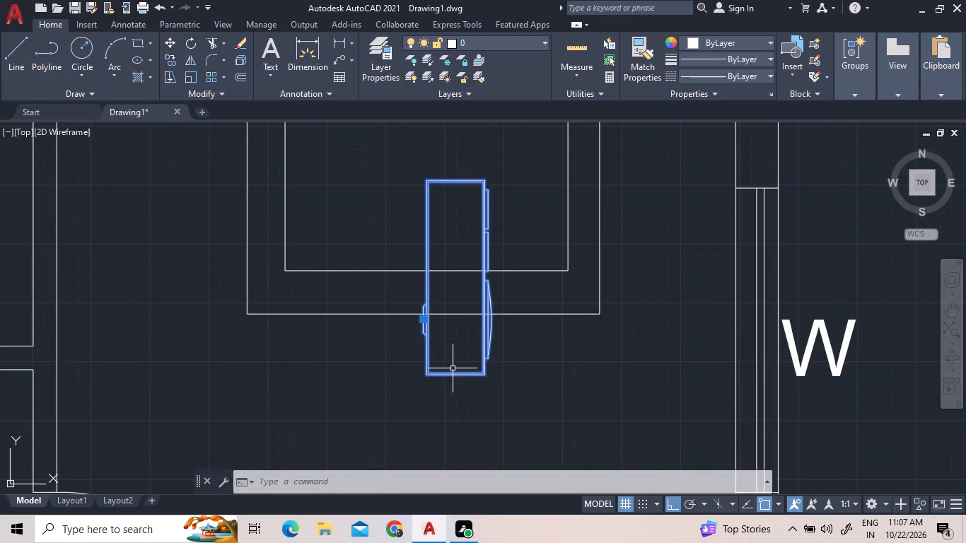
right_click(453, 369)
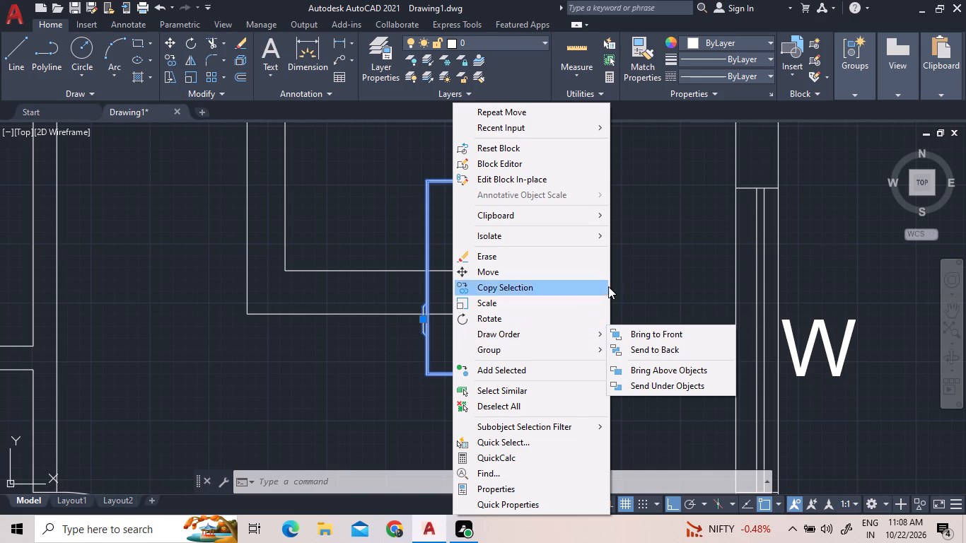
left_click(563, 314)
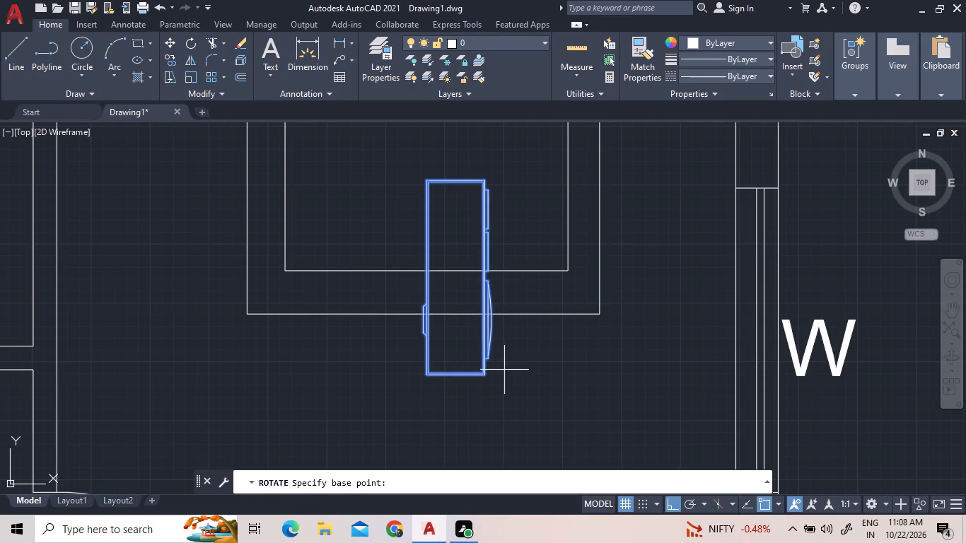
left_click(488, 376)
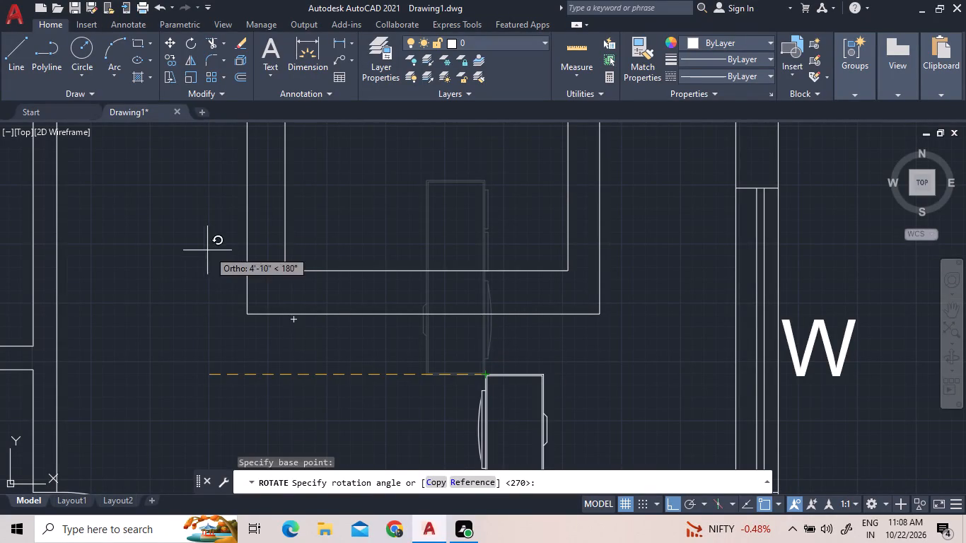
left_click(451, 454)
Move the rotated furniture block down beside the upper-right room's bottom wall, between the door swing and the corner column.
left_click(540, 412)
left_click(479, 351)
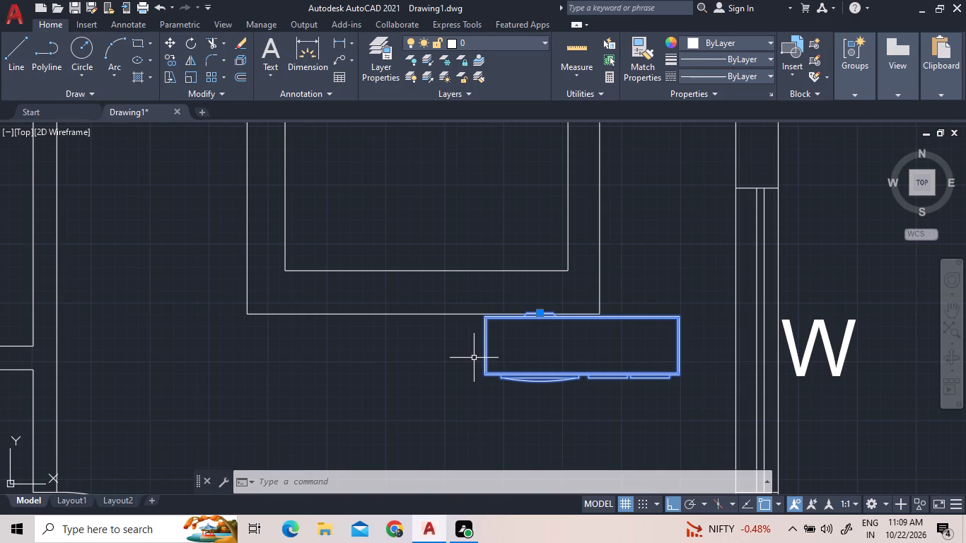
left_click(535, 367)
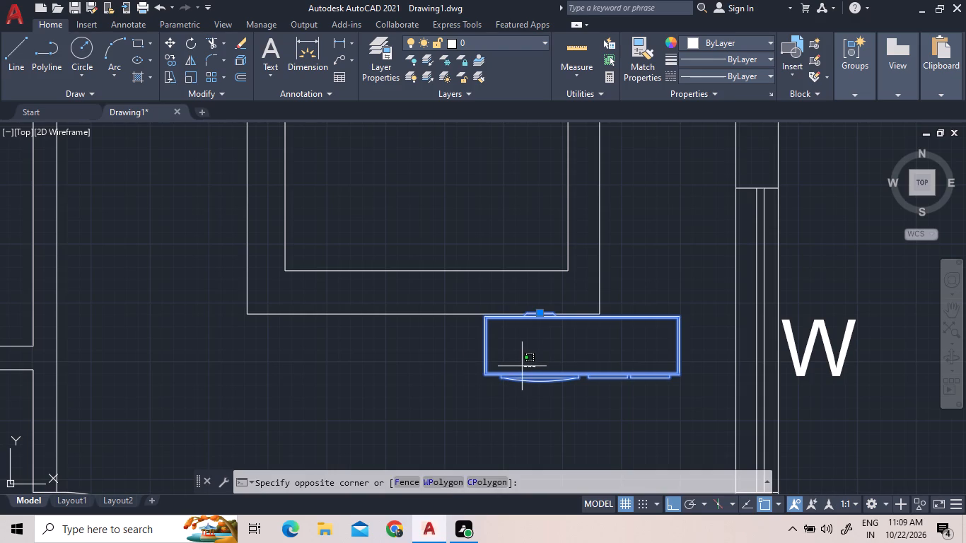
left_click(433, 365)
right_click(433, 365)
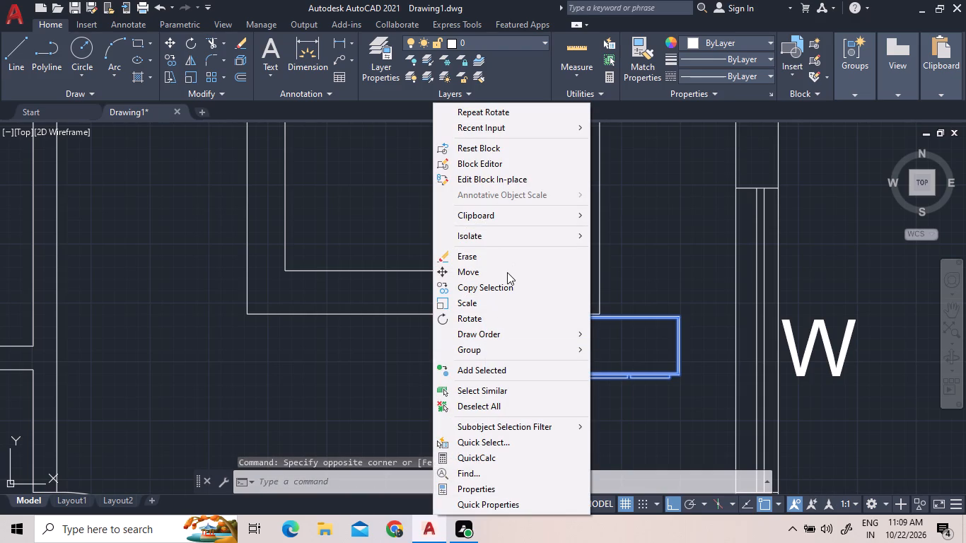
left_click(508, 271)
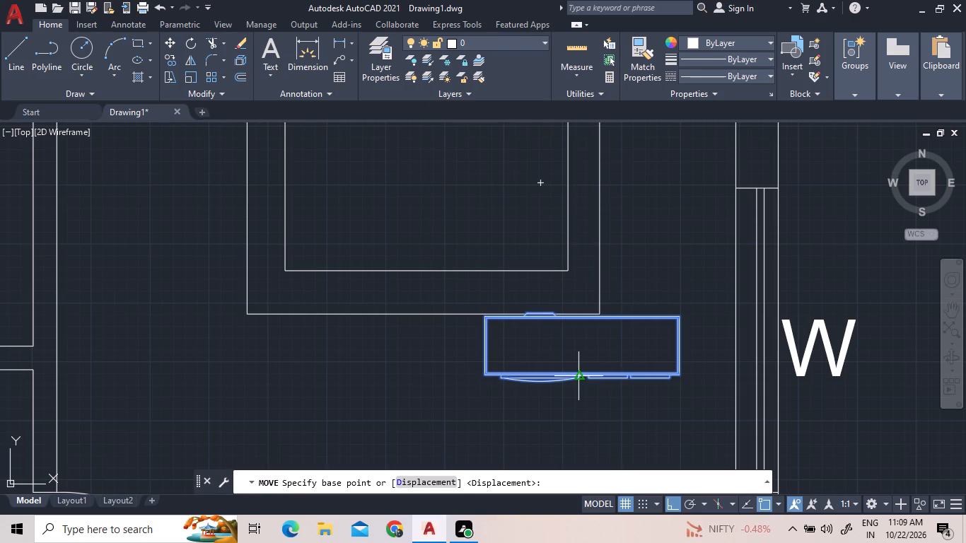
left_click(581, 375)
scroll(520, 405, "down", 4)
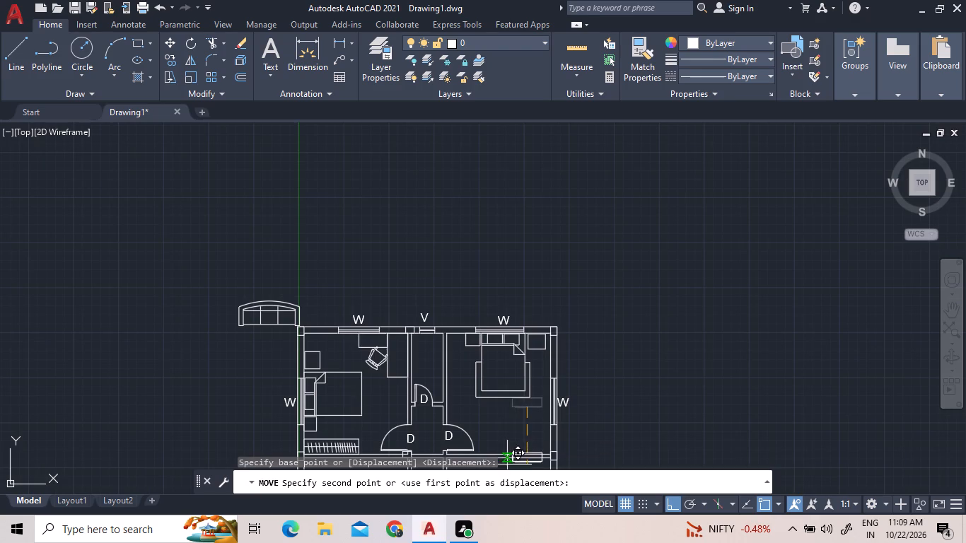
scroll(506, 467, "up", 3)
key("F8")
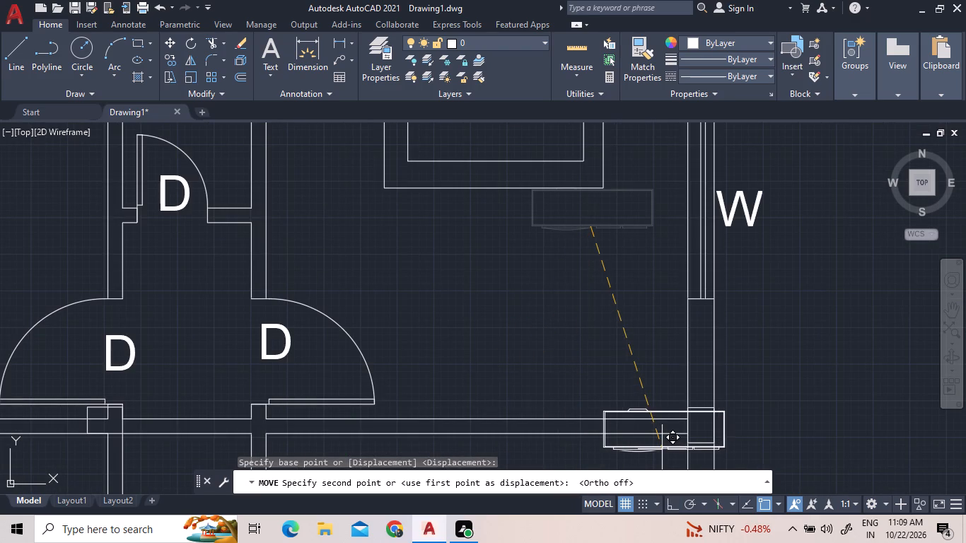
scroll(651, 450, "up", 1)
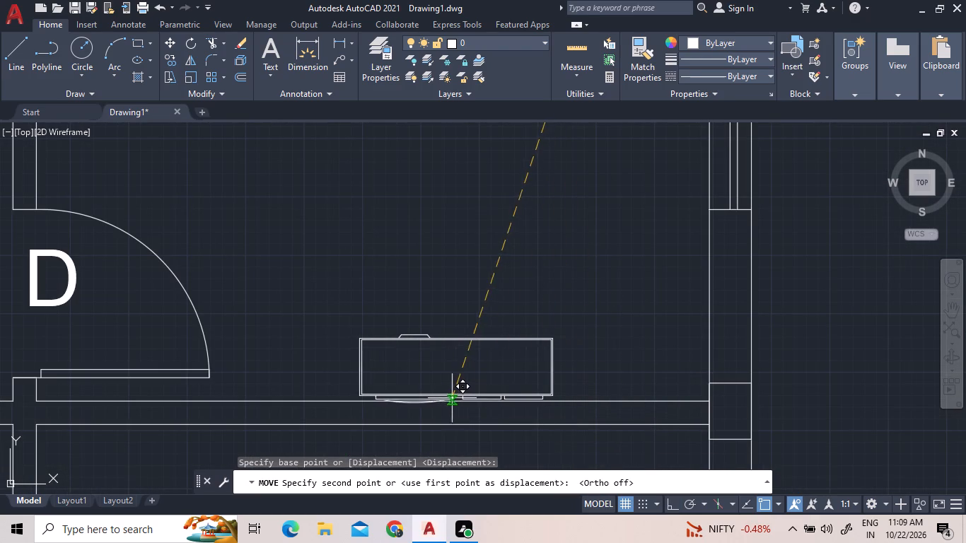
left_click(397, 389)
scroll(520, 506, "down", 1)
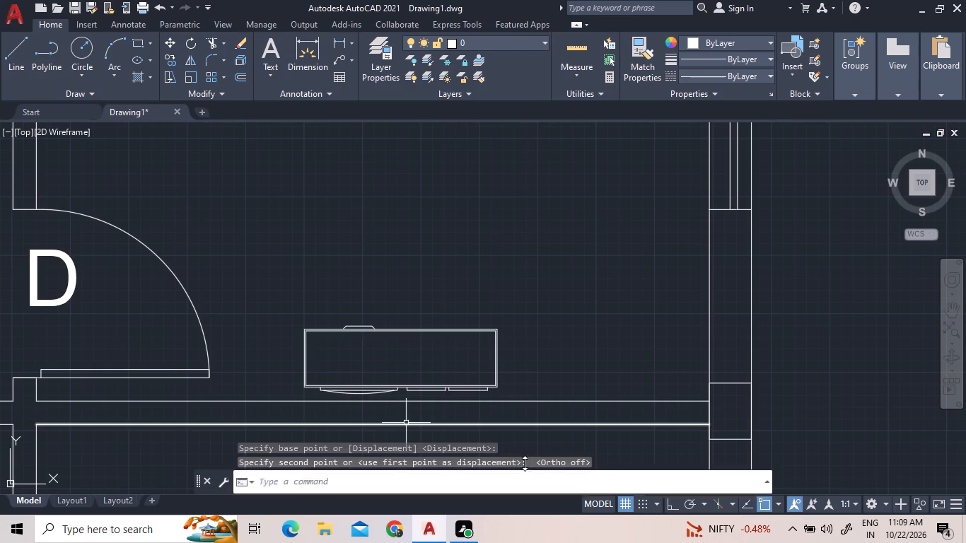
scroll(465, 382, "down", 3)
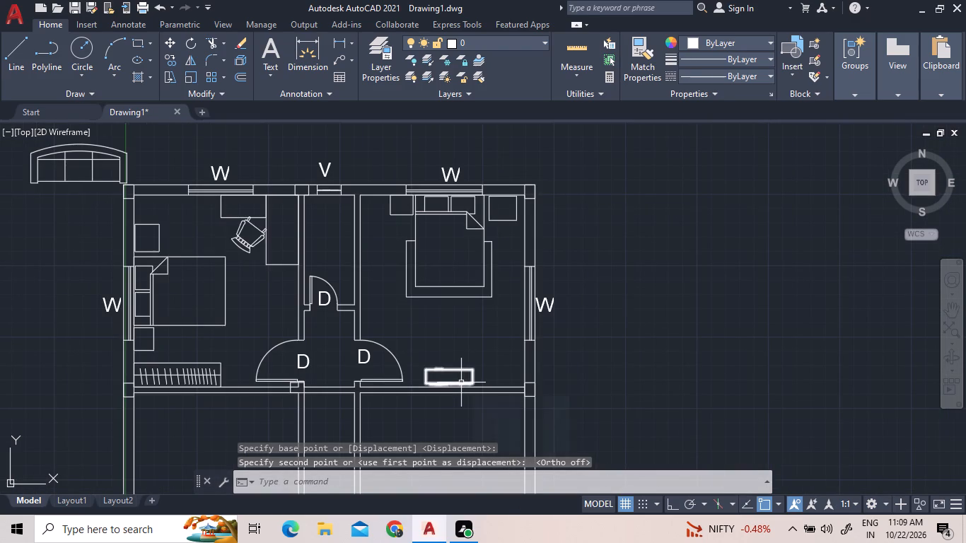
Move the rotated furniture block from the upper-right room back into the upper-left room, between the bed and the partition.
left_click(443, 373)
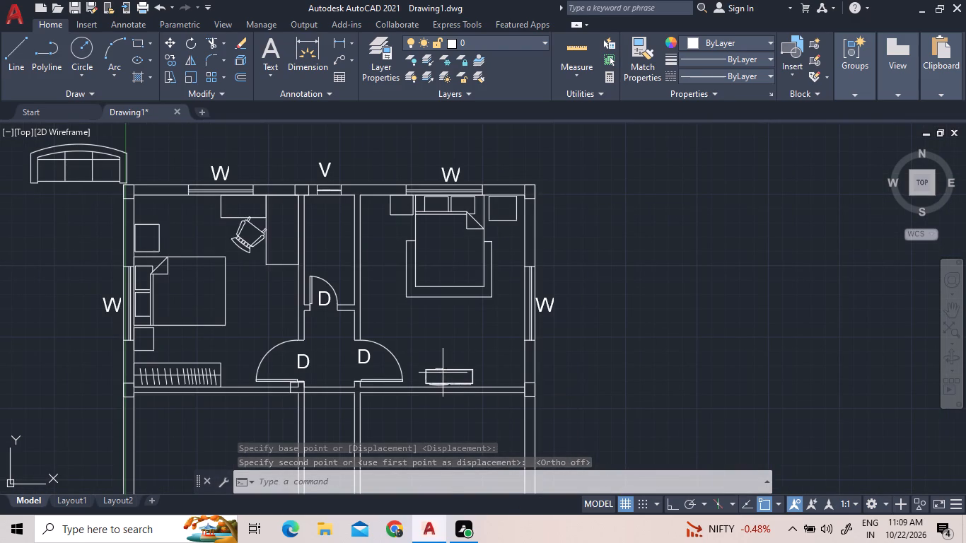
left_click(436, 356)
right_click_drag(435, 352, 435, 343)
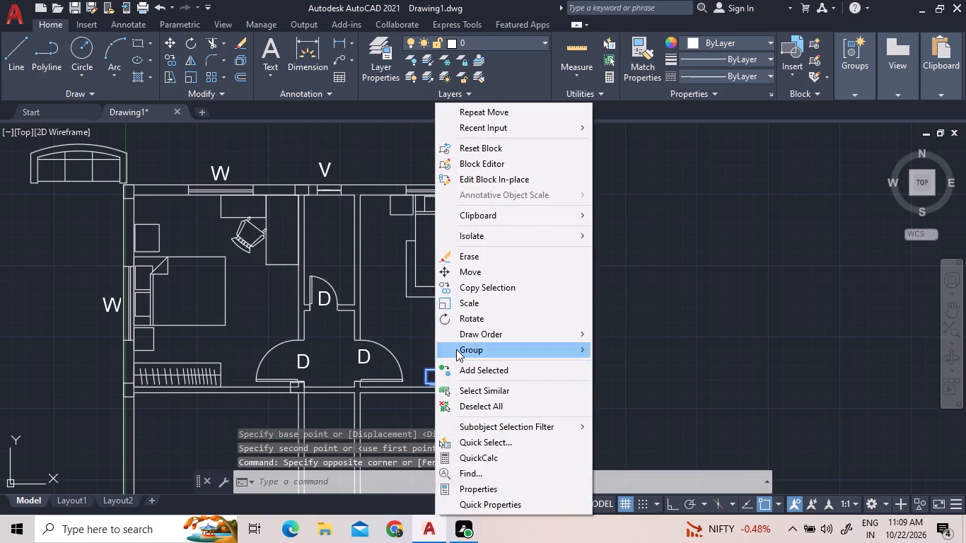
left_click(490, 279)
left_click(479, 367)
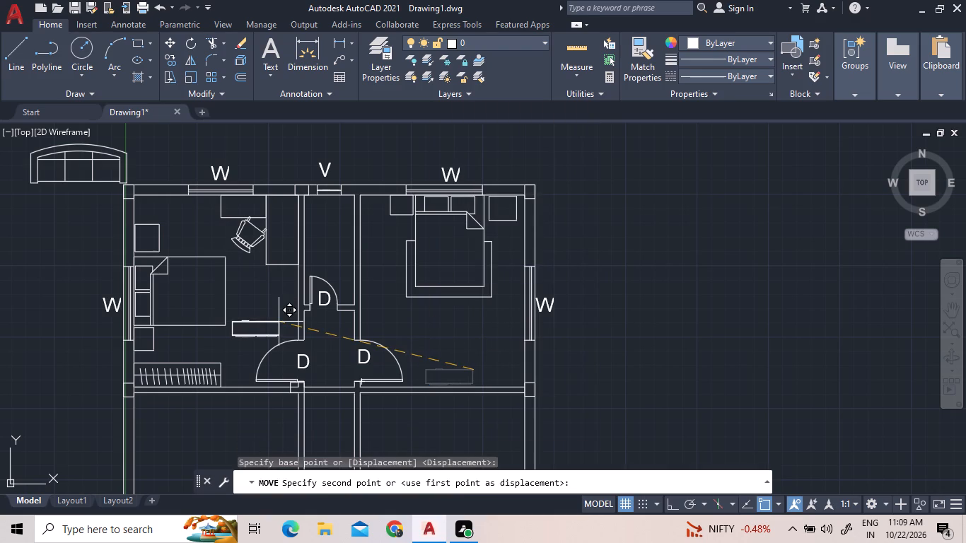
left_click(288, 303)
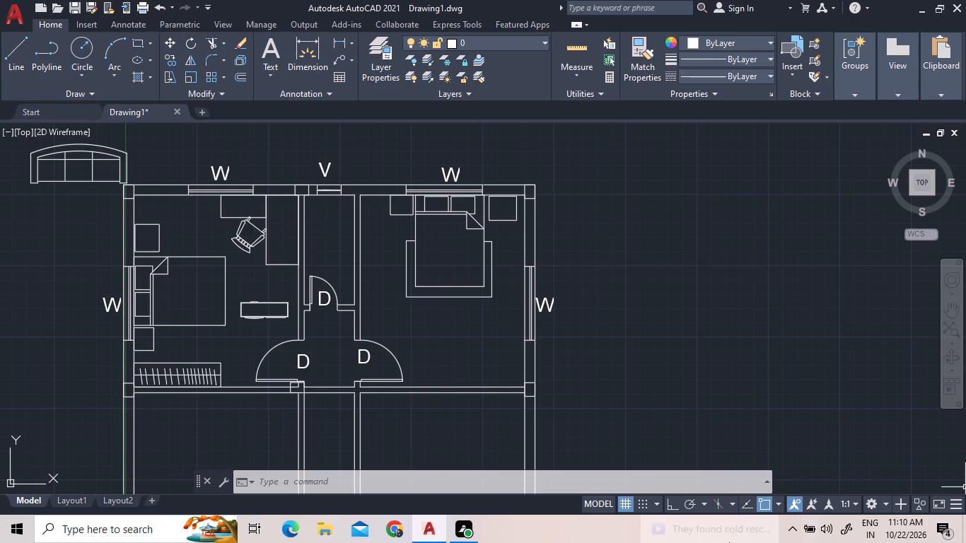
Copy the upper-left room's horizontal furniture block twice into the upper-right room: beside the bottom wall and above the door swing.
left_click(272, 334)
left_click(250, 289)
right_click(250, 289)
left_click(284, 283)
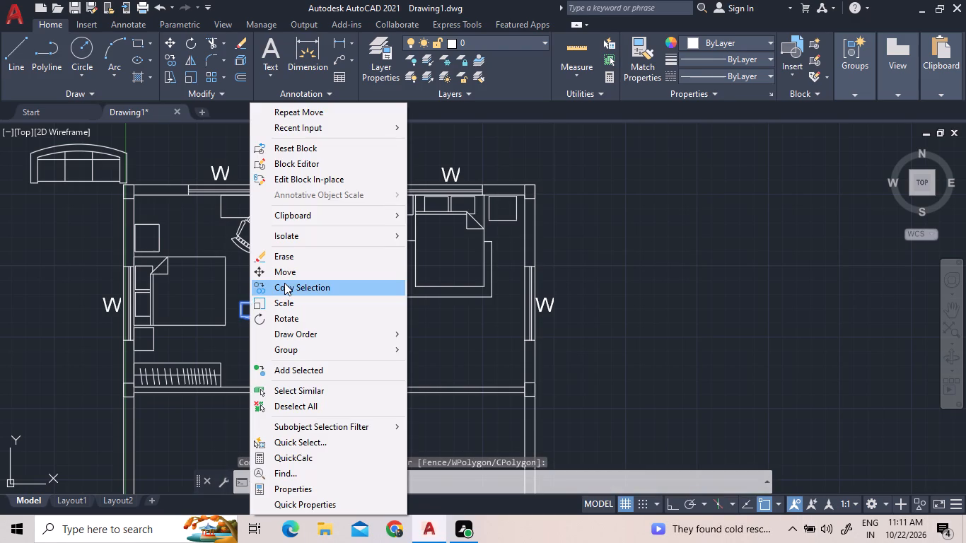
left_click(266, 312)
scroll(458, 390, "up", 2)
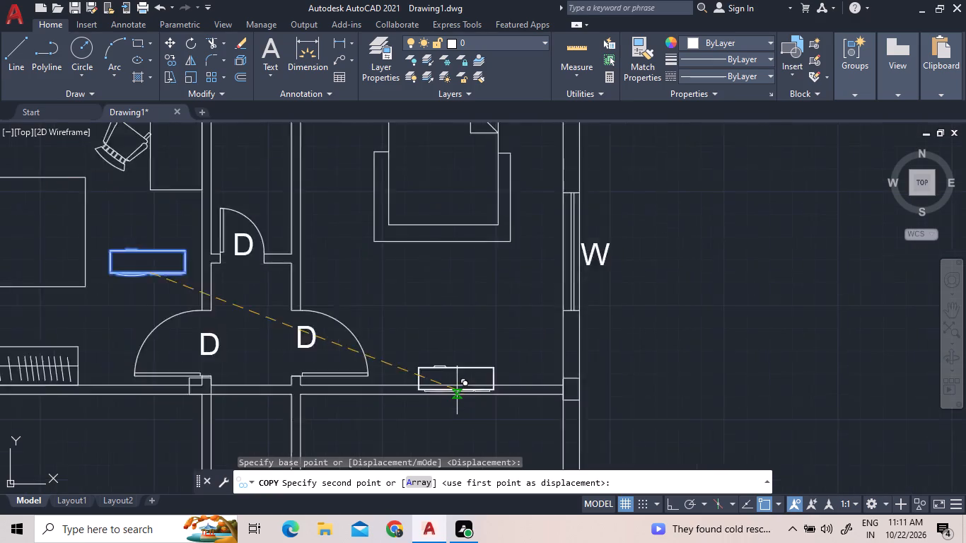
scroll(457, 390, "up", 1)
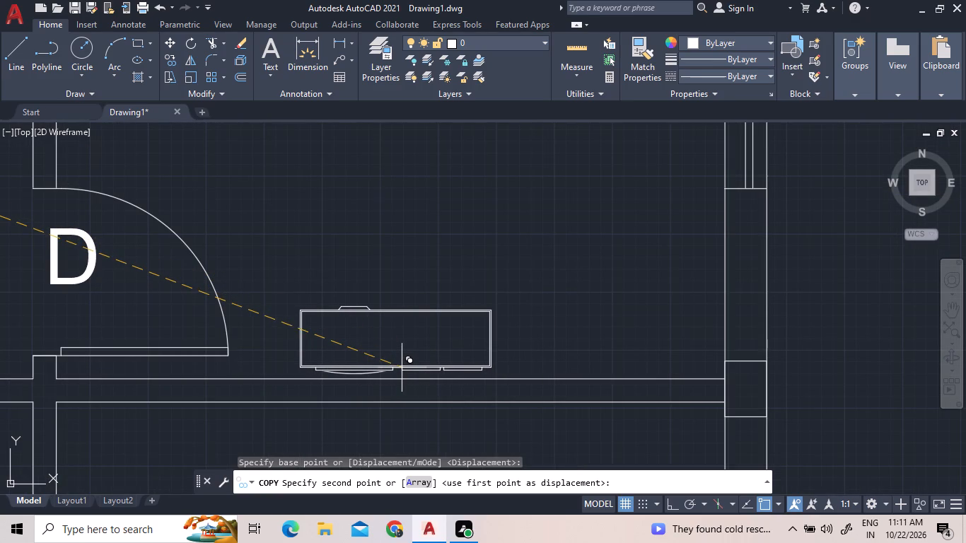
left_click(407, 369)
scroll(497, 322, "down", 3)
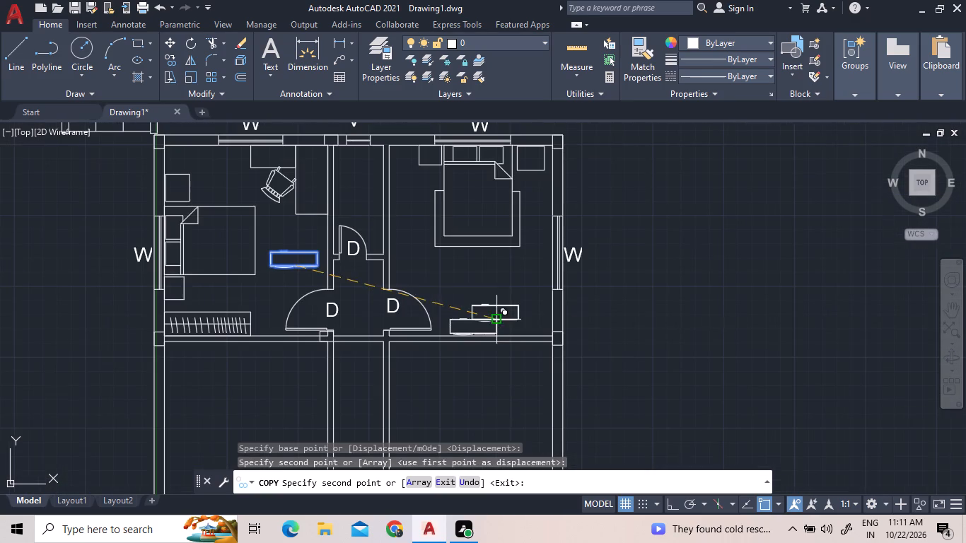
left_click(421, 274)
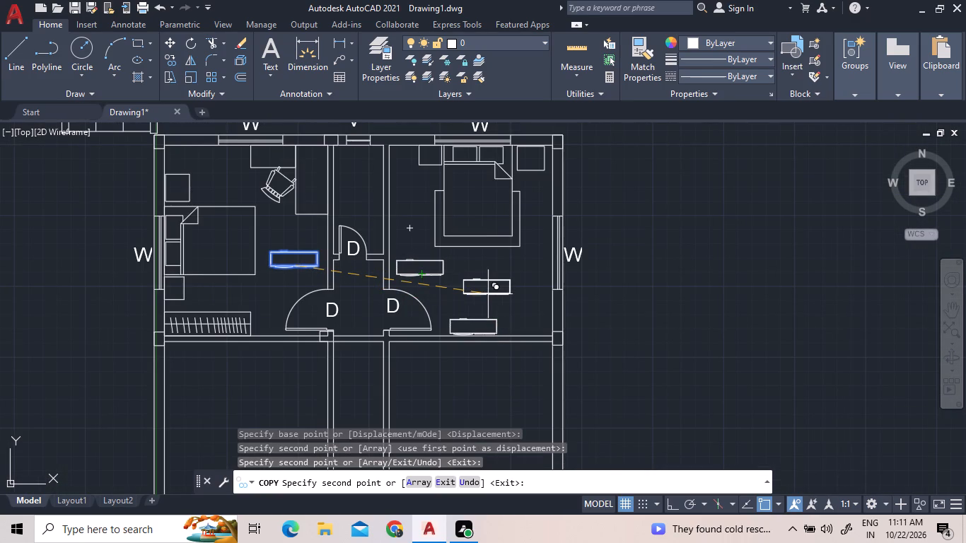
right_click(488, 294)
left_click(513, 303)
Rotate the copied furniture block above the upper-right room's door swing 270° about its upper-right corner, with Ortho on.
left_click(439, 286)
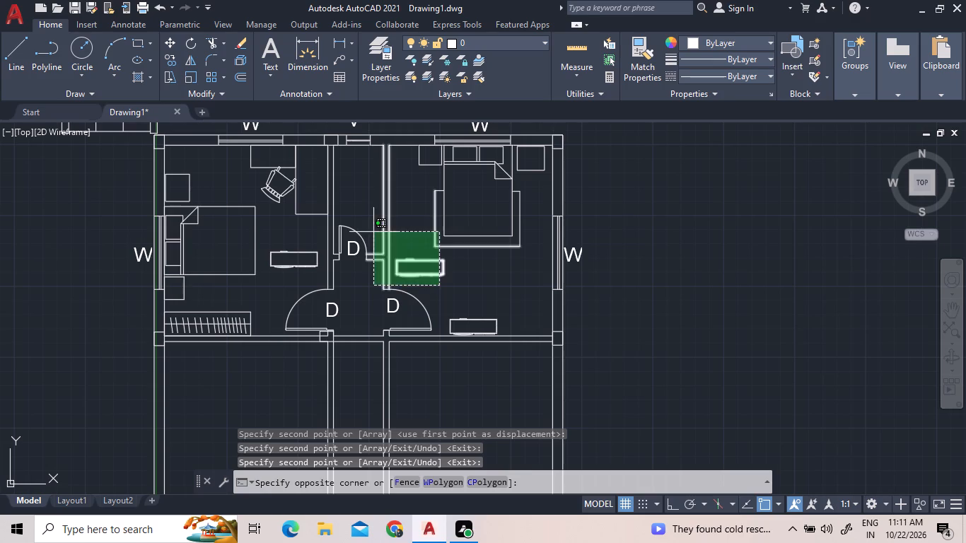
left_click(418, 265)
right_click(423, 266)
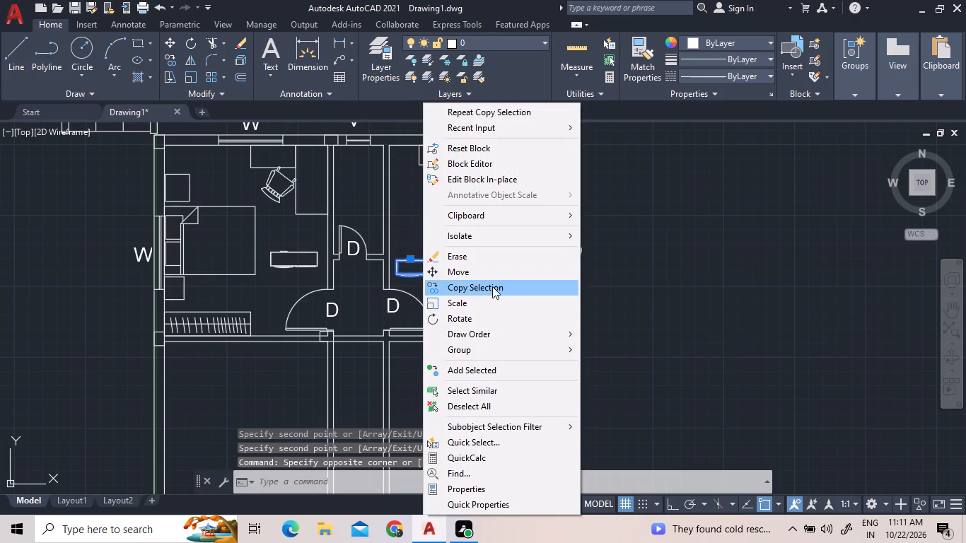
left_click(494, 317)
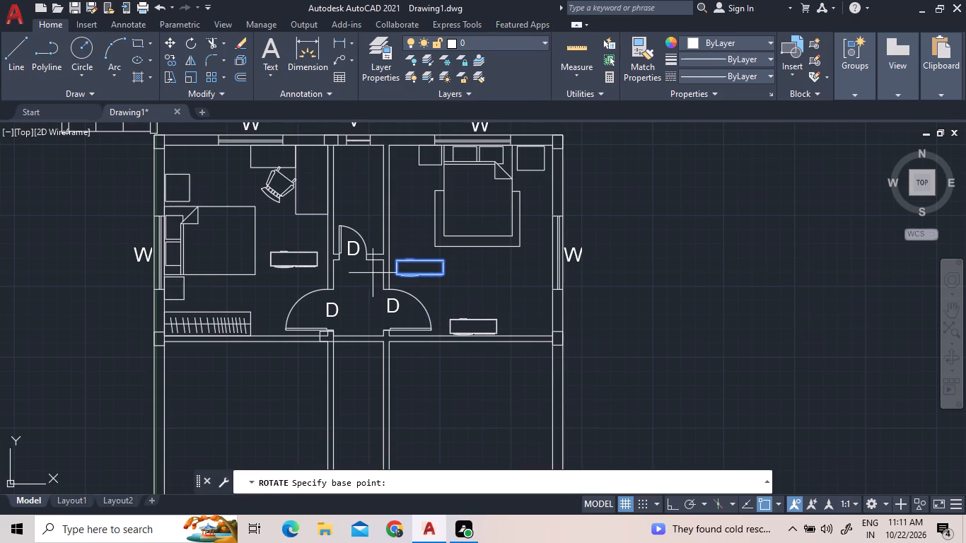
scroll(426, 278, "up", 3)
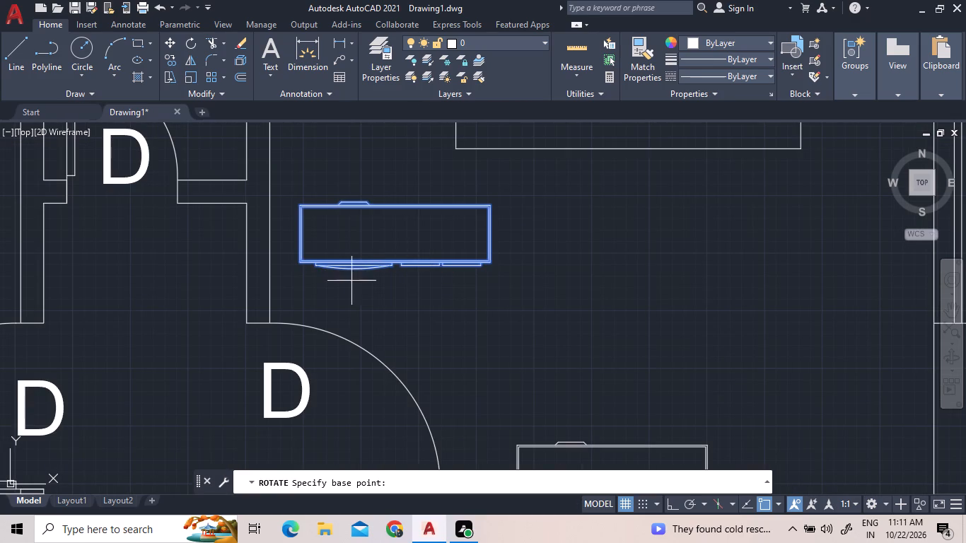
left_click(487, 205)
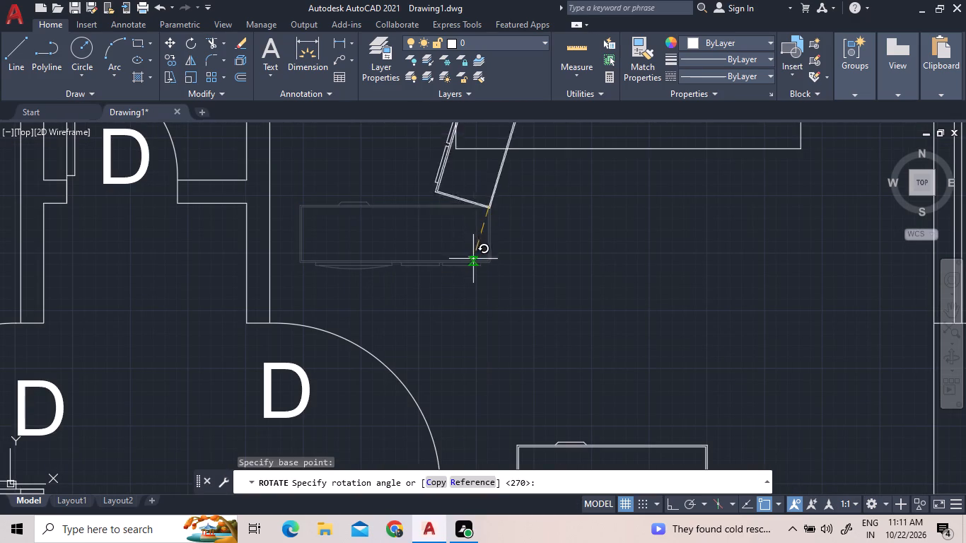
scroll(508, 245, "down", 2)
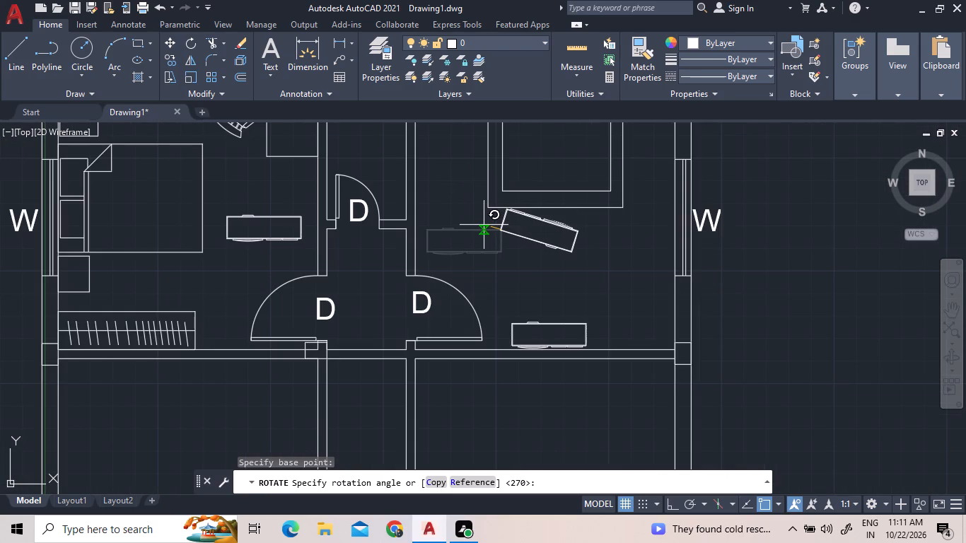
key("F8")
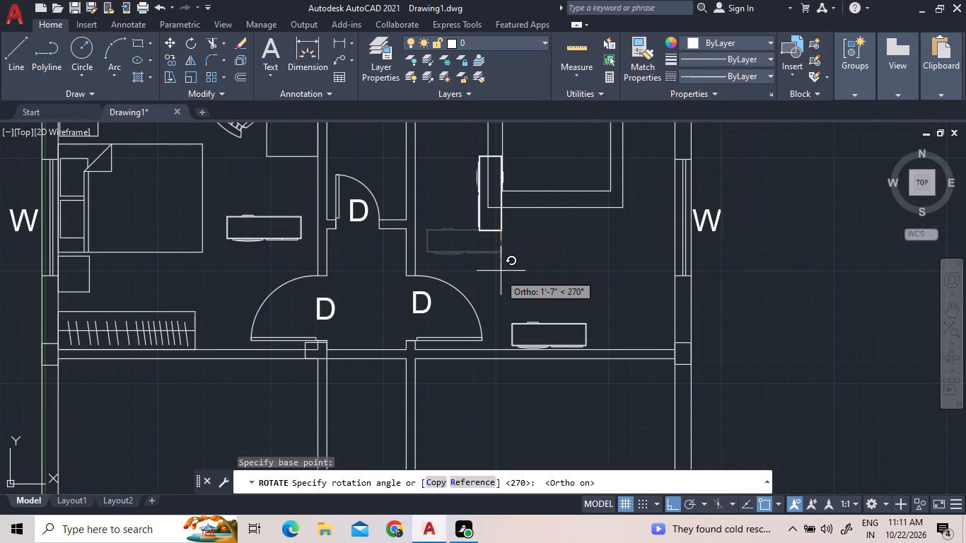
left_click(499, 275)
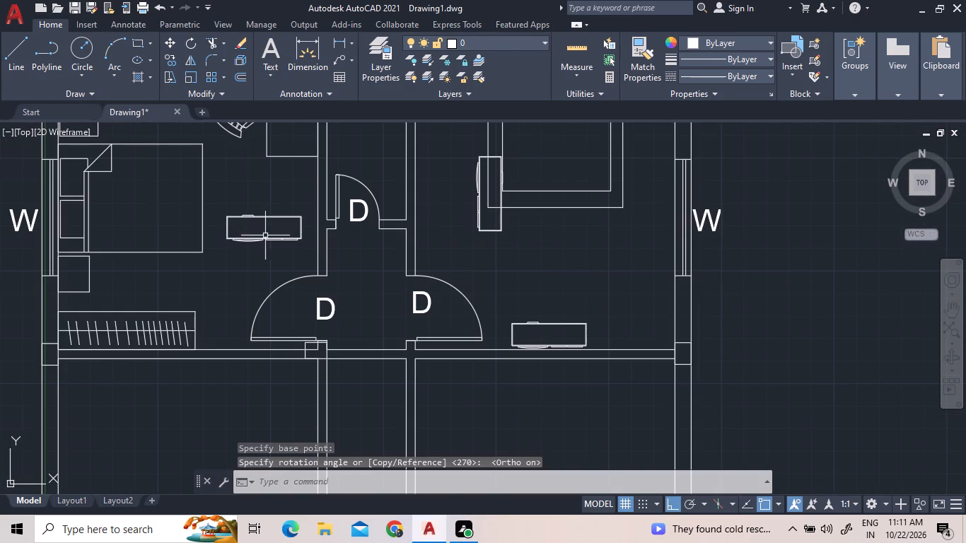
Rotate the upper-left room's furniture block a quarter turn counterclockwise about its upper-right corner so it stands vertically.
left_click(265, 250)
left_click(238, 175)
right_click(253, 182)
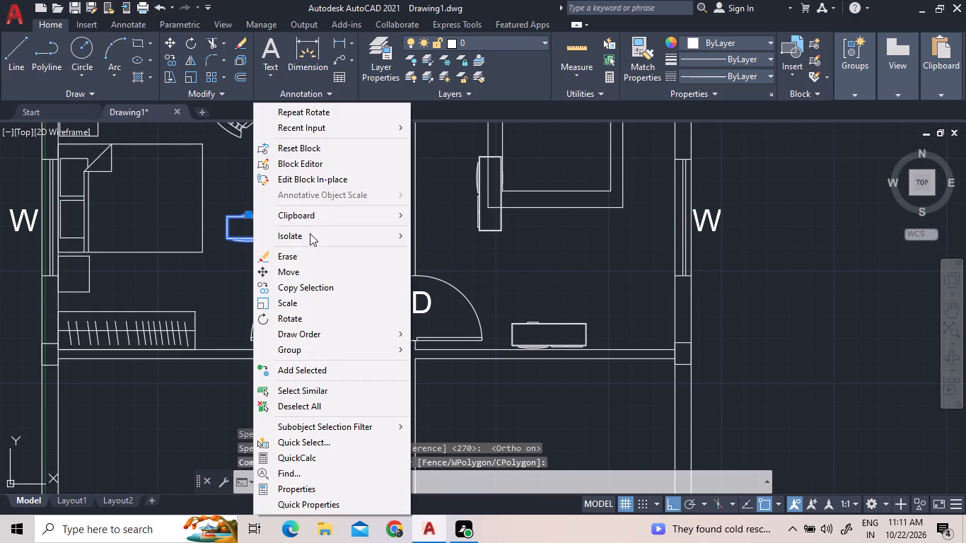
left_click(315, 319)
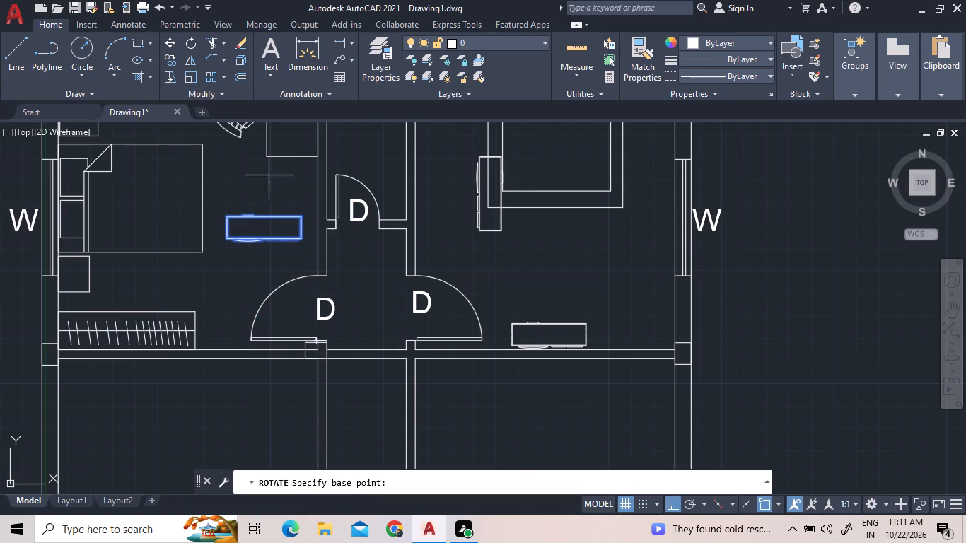
scroll(273, 199, "up", 1)
left_click(318, 223)
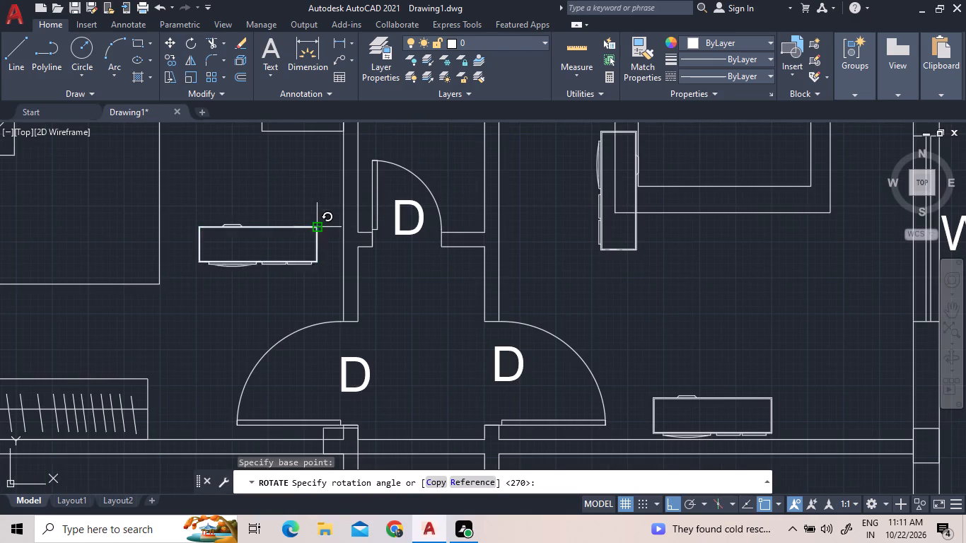
left_click(300, 191)
Move the upper-left room's vertical furniture block up beside the partition, just below the desk, with Ortho off.
left_click_drag(325, 246, 297, 211)
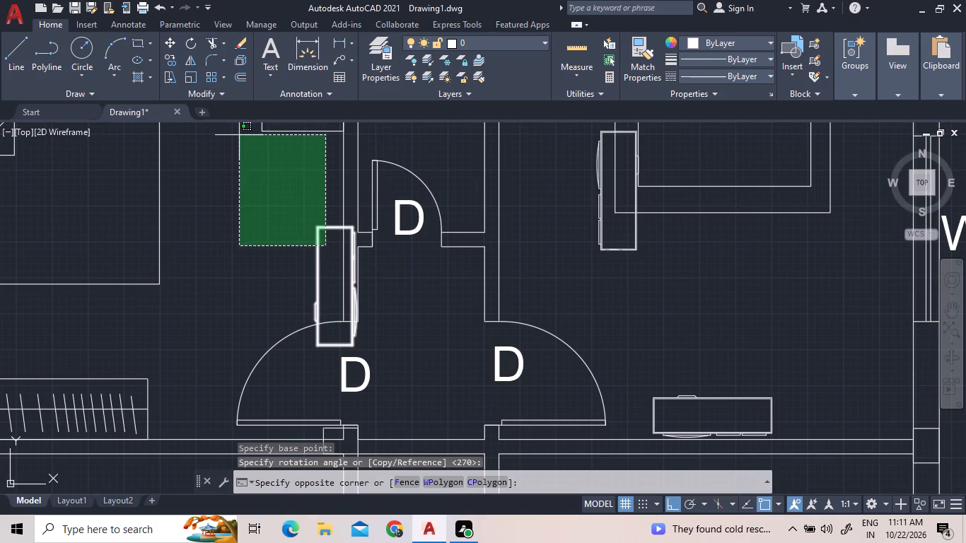
left_click(250, 191)
right_click(250, 191)
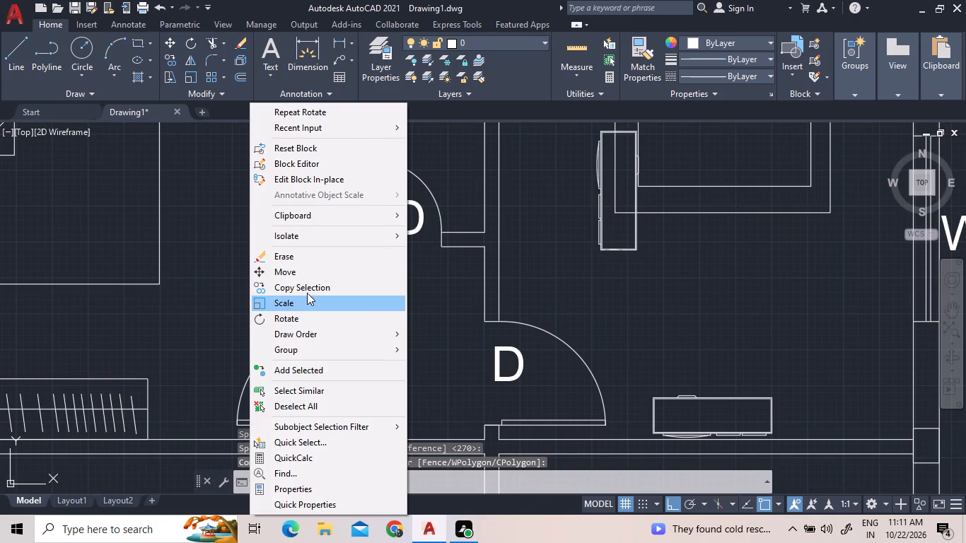
left_click(298, 272)
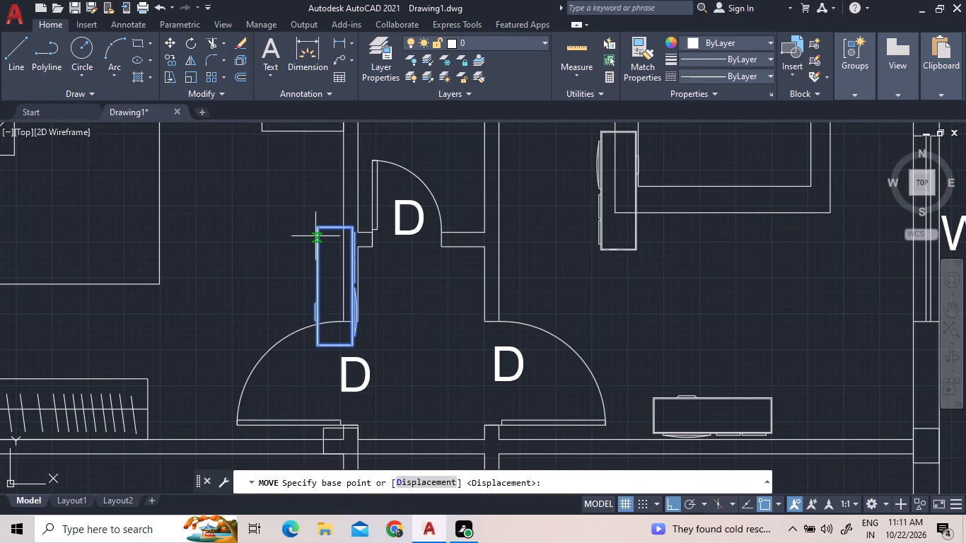
left_click(318, 224)
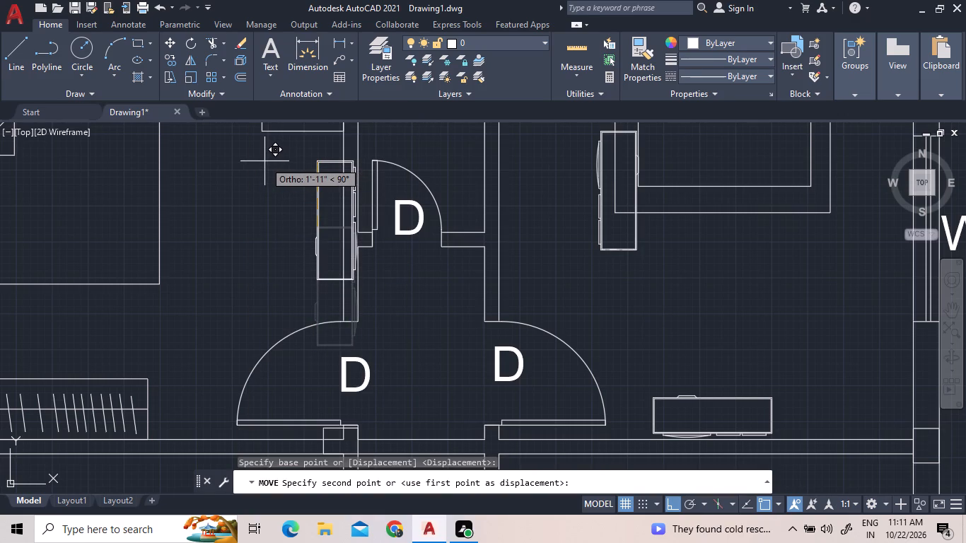
key("F8")
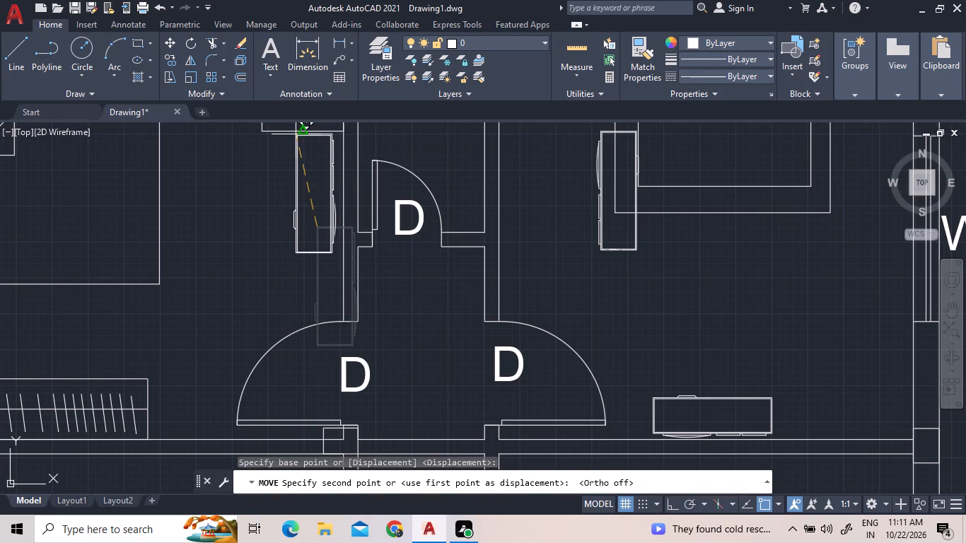
left_click(296, 139)
Move the upper-right room's vertical furniture block away from the bed to beside the partition shared with the small middle room.
scroll(335, 288, "down", 1)
scroll(529, 209, "up", 2)
left_click(458, 327)
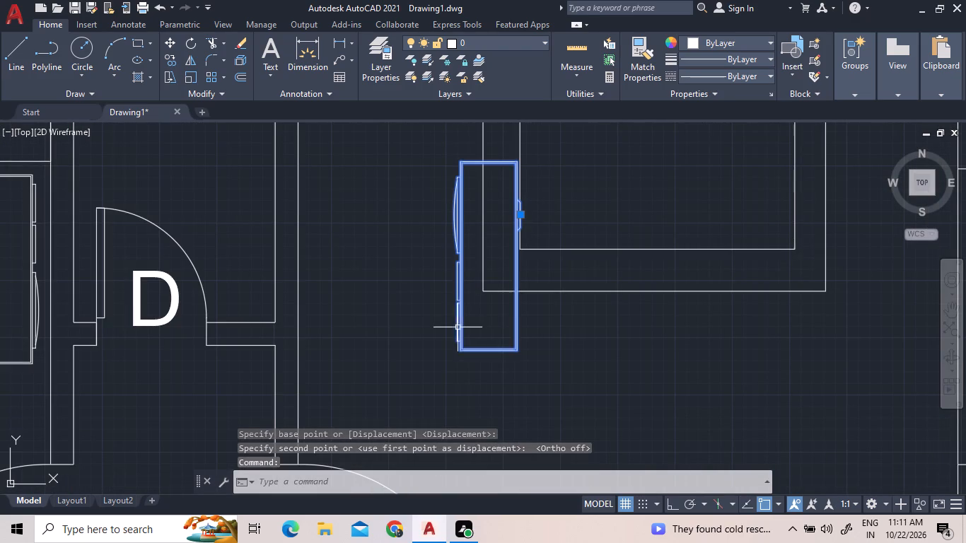
right_click(450, 325)
left_click(495, 269)
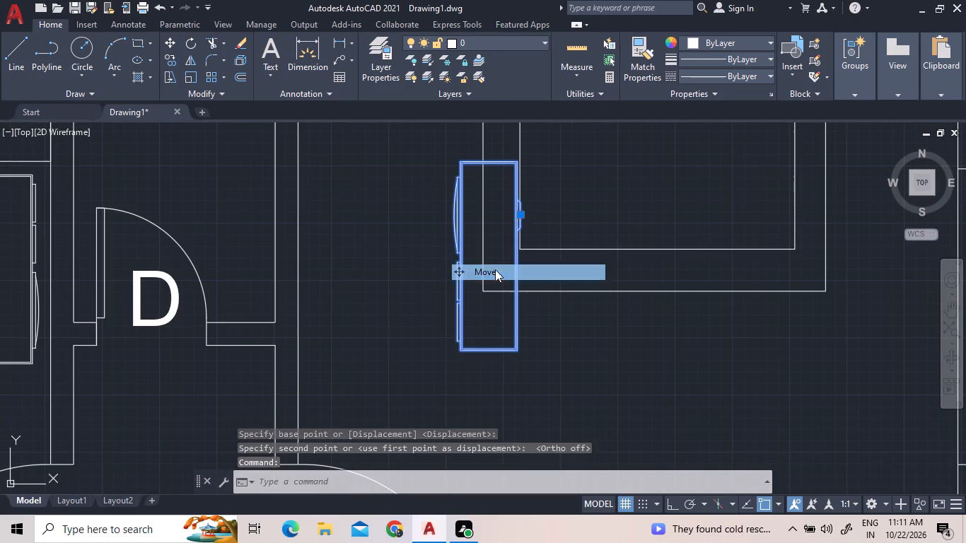
left_click(461, 268)
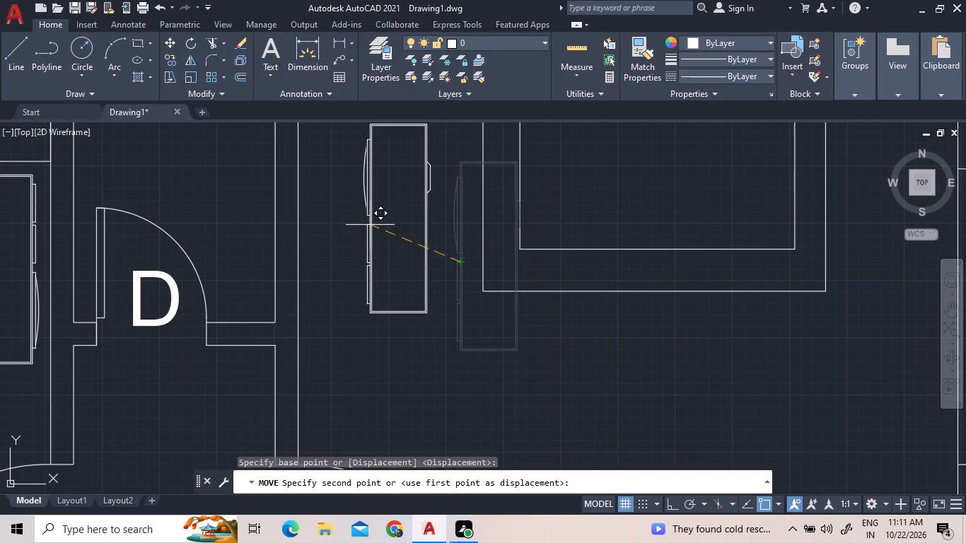
scroll(327, 312, "down", 2)
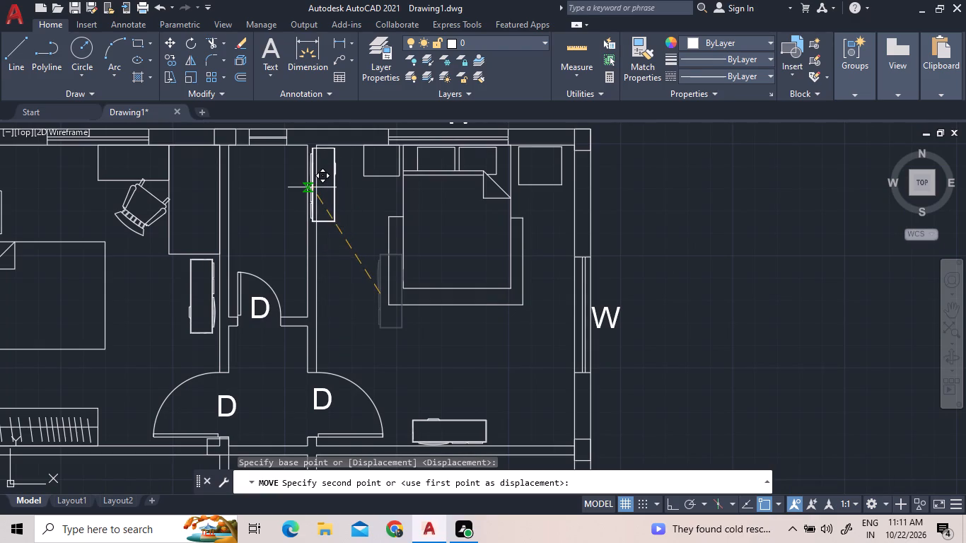
scroll(318, 184, "up", 2)
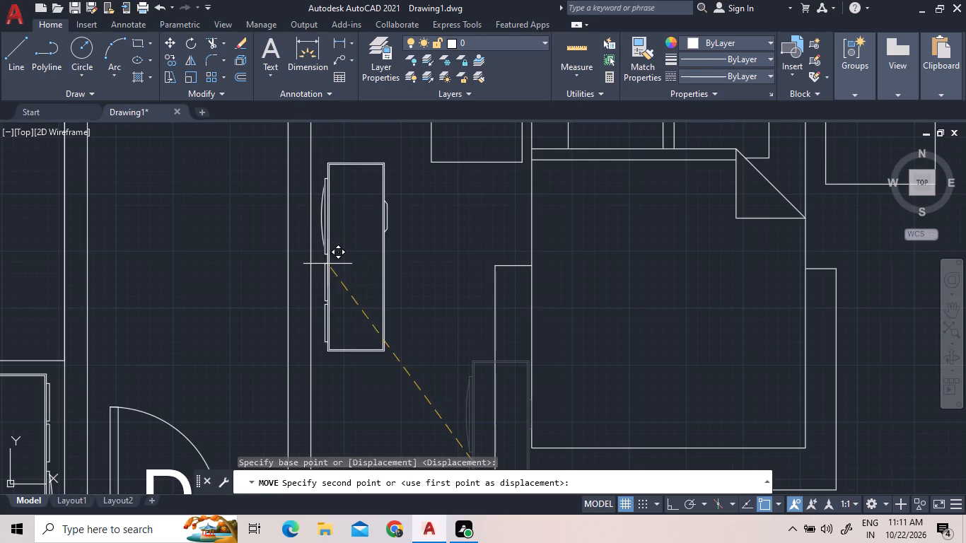
scroll(320, 276, "down", 2)
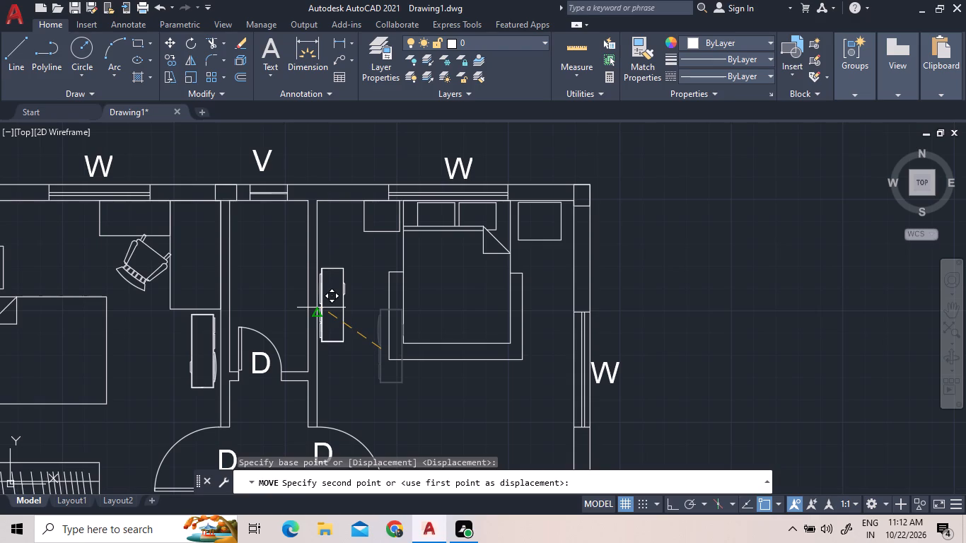
left_click(325, 307)
Move the upper-right room's east-wall window together with its W label straight up the wall by about 1'-4", with Ortho on.
scroll(333, 274, "down", 2)
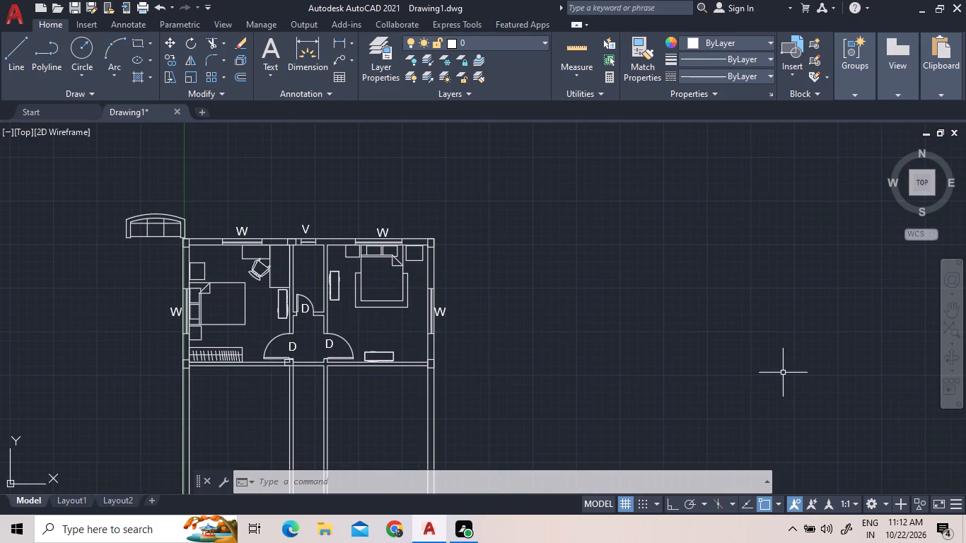
scroll(414, 334, "up", 3)
scroll(422, 335, "down", 1)
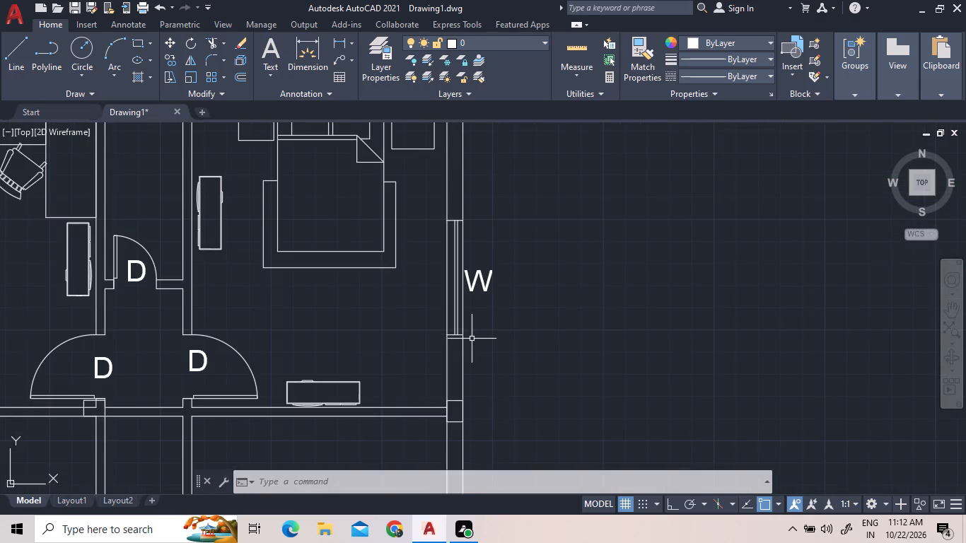
left_click(456, 342)
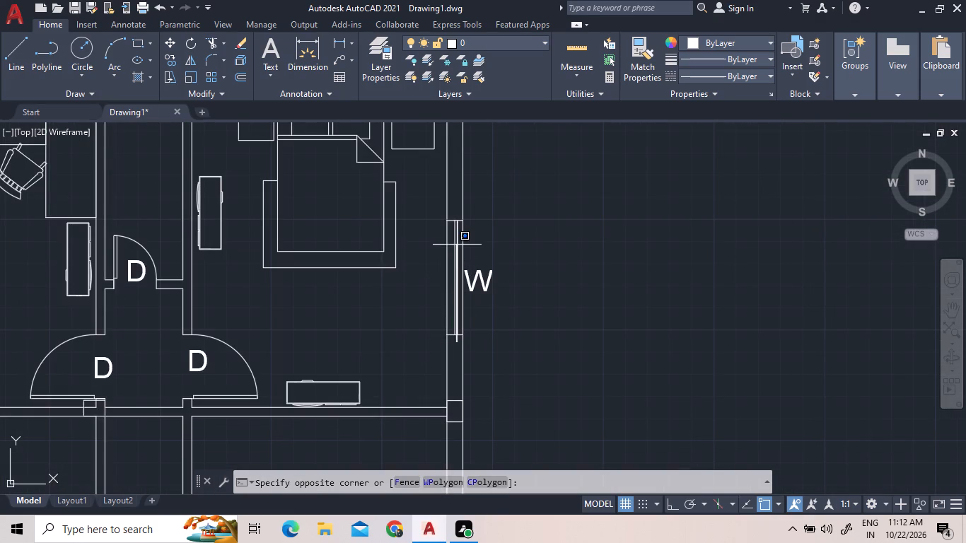
left_click(455, 209)
scroll(455, 241, "up", 3)
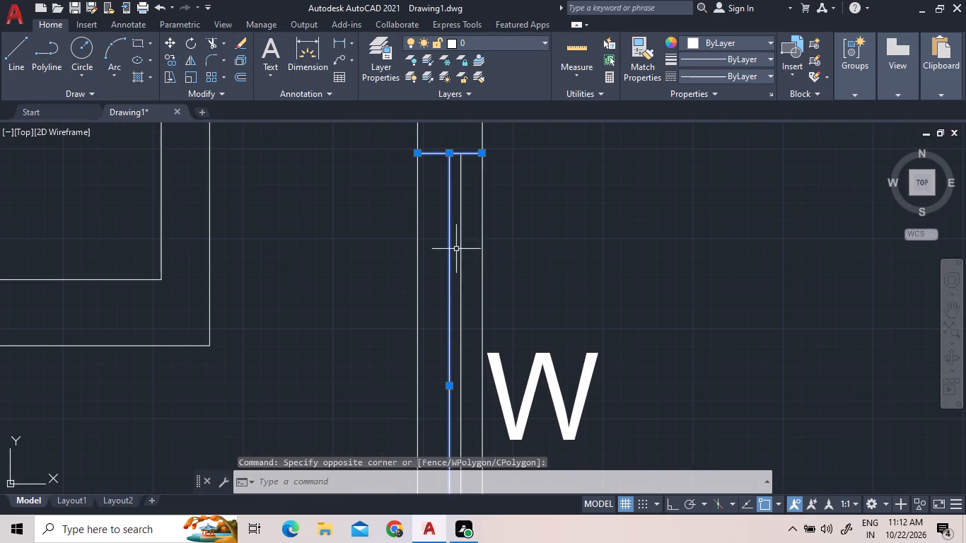
left_click(461, 258)
left_click(607, 385)
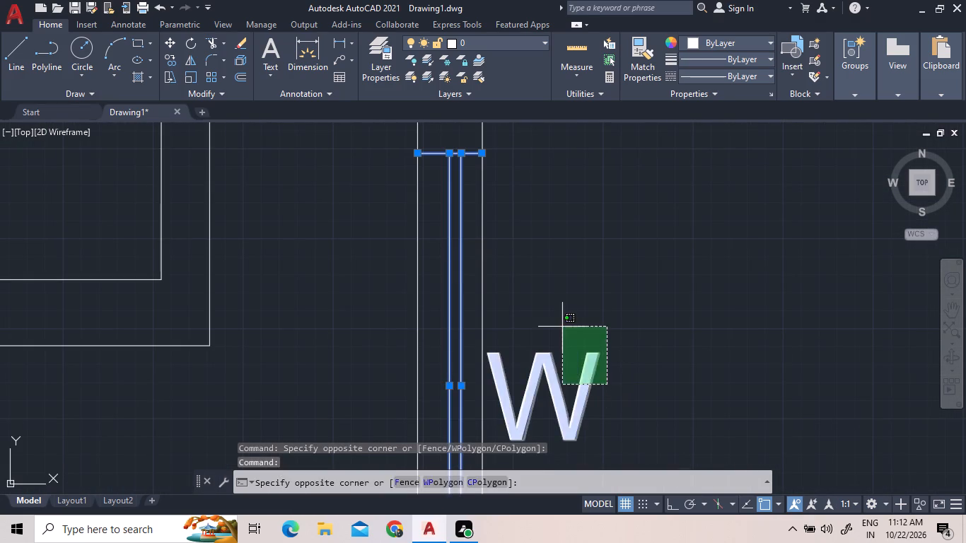
left_click(562, 327)
scroll(568, 315, "down", 2)
scroll(541, 373, "down", 1)
scroll(536, 412, "up", 3)
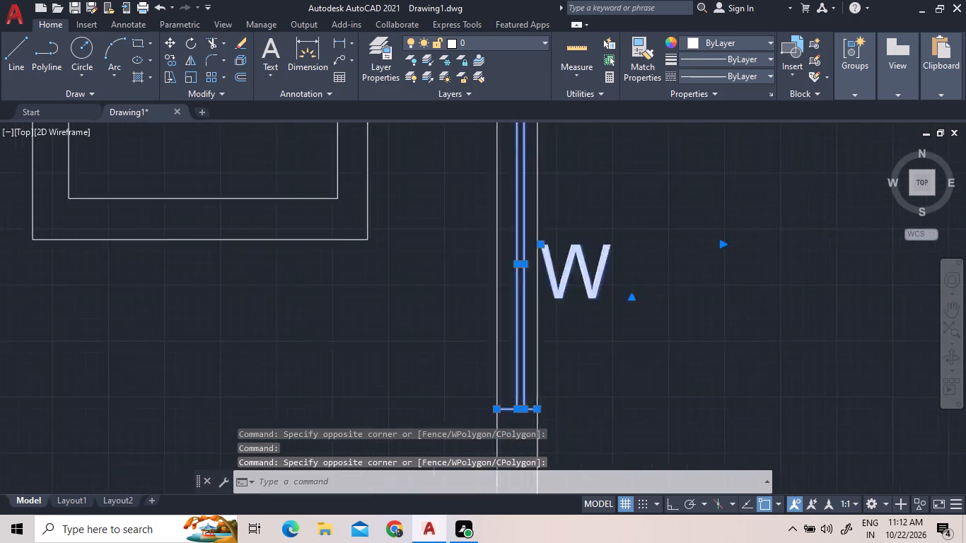
right_click(657, 379)
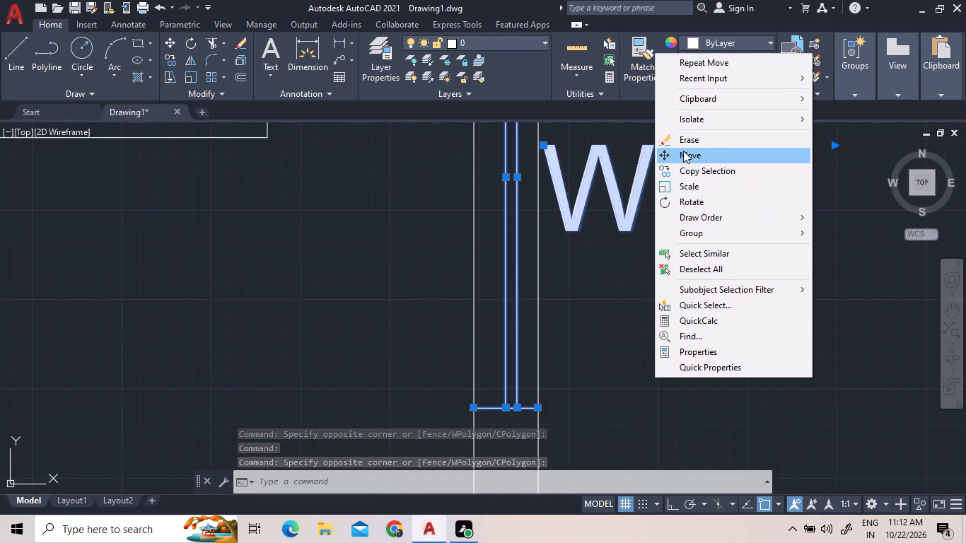
left_click(683, 151)
scroll(699, 348, "down", 2)
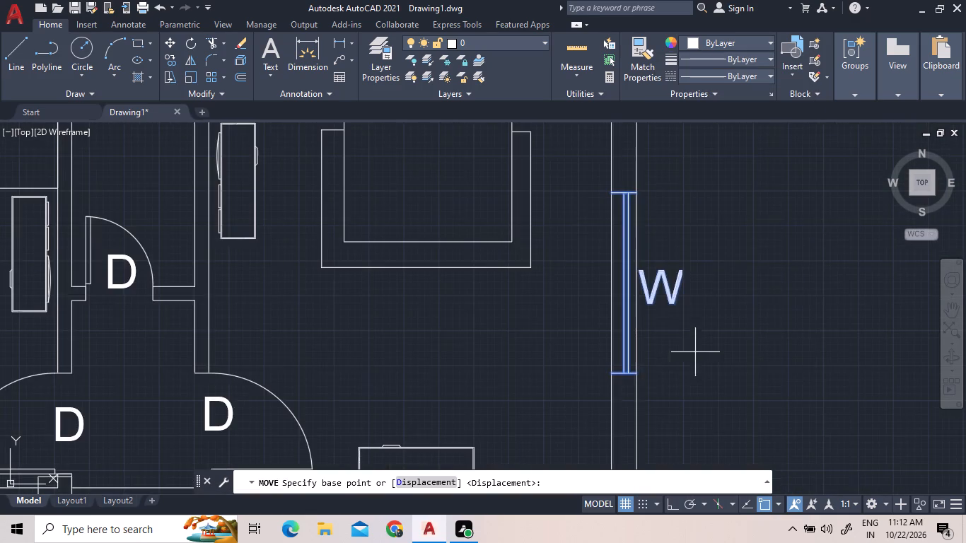
scroll(645, 247, "down", 1)
scroll(632, 163, "up", 3)
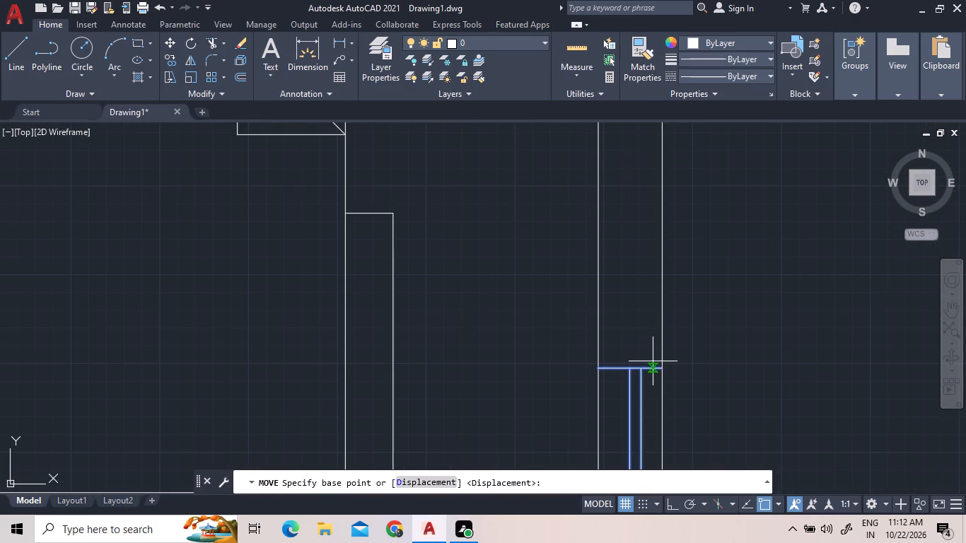
left_click(660, 371)
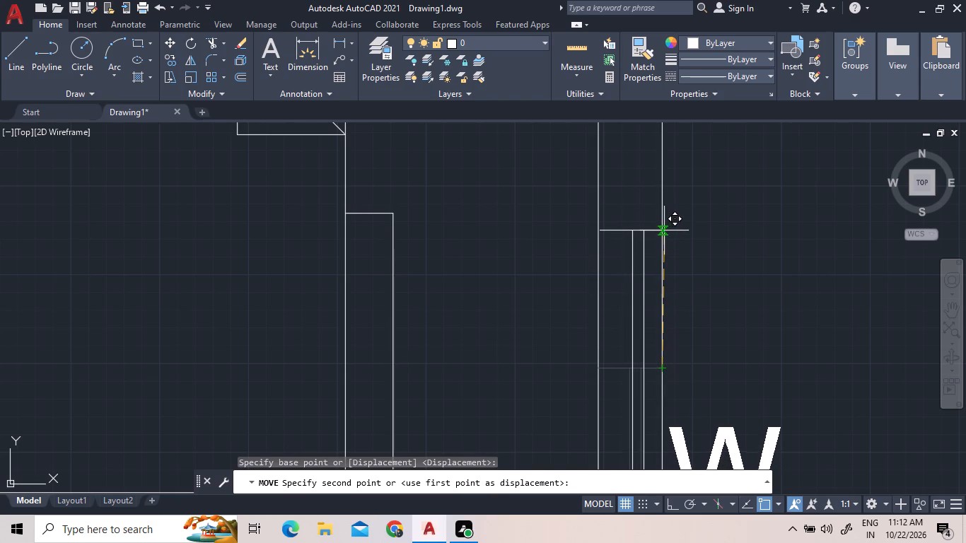
key("F8")
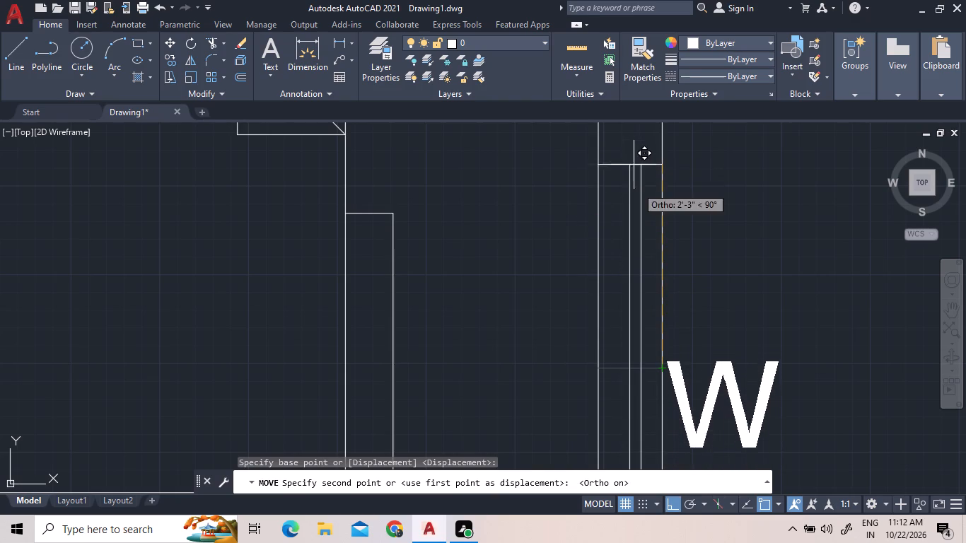
scroll(637, 199, "down", 3)
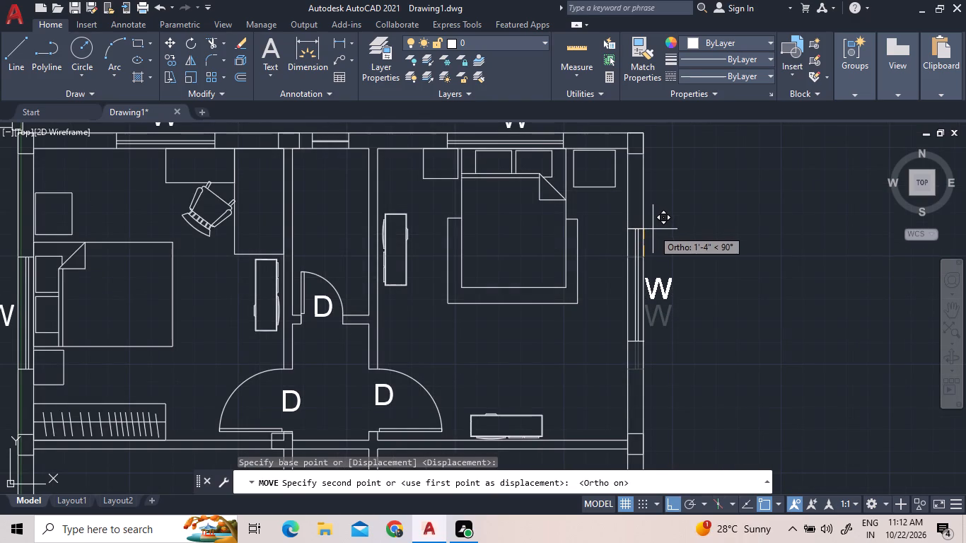
left_click(653, 229)
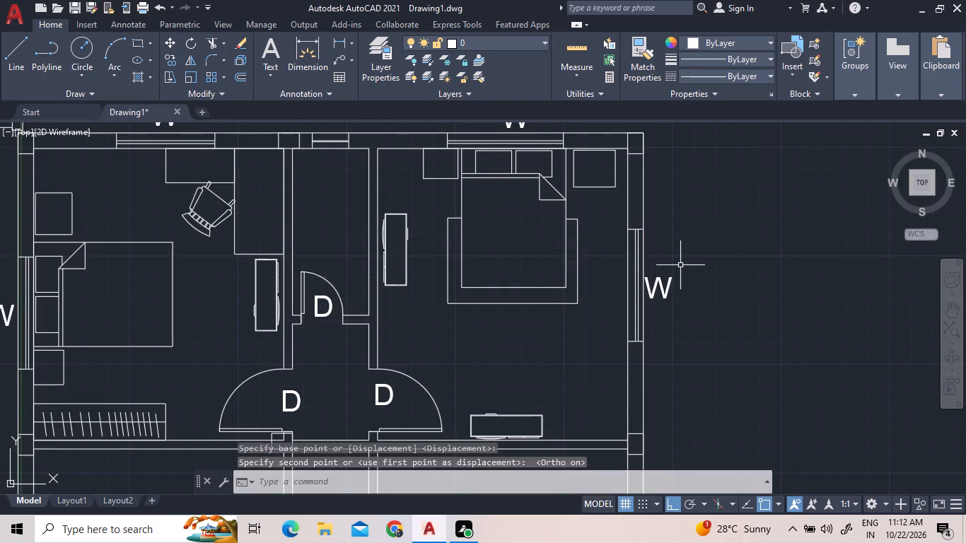
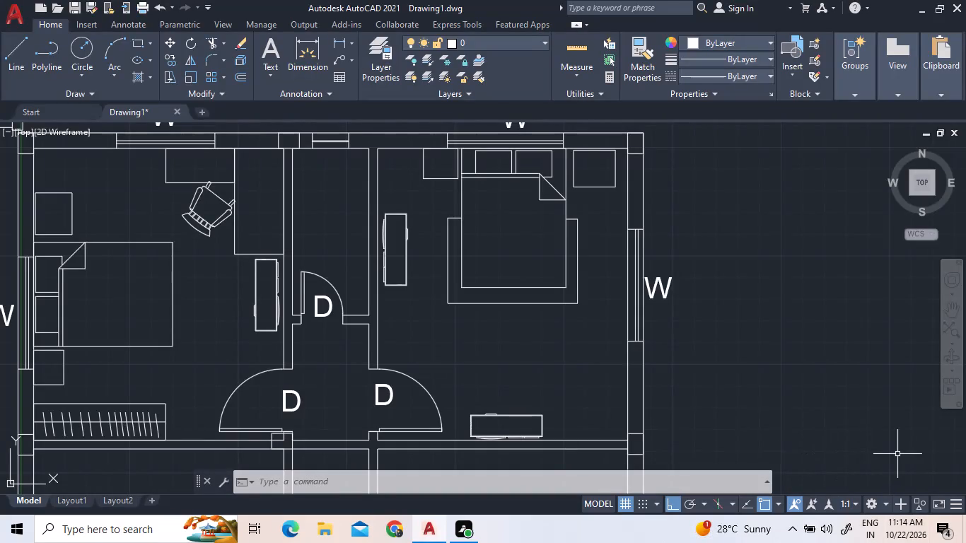
Draw a line across the east wall, extending the upper face of the upper-right room's bottom partition to the outer wall face.
scroll(700, 465, "up", 2)
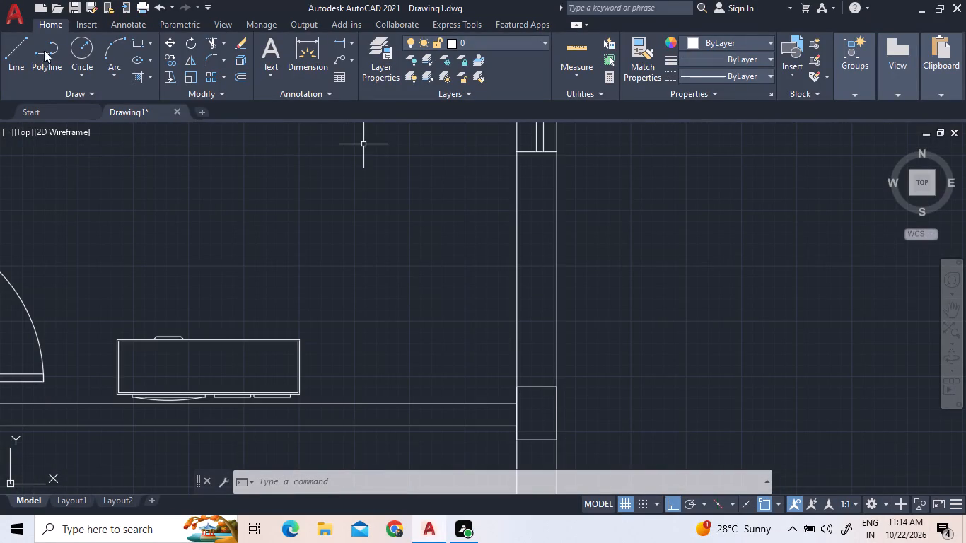
left_click(11, 59)
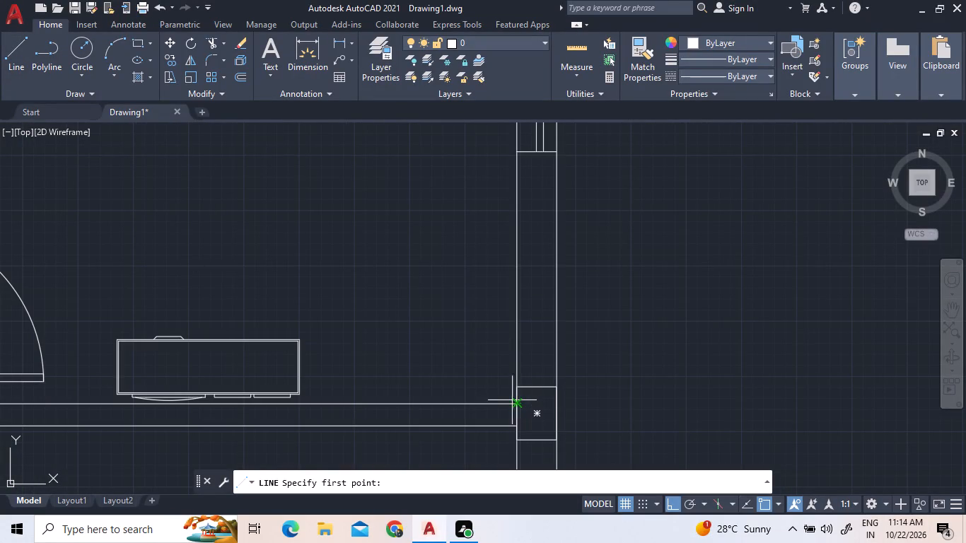
left_click(518, 407)
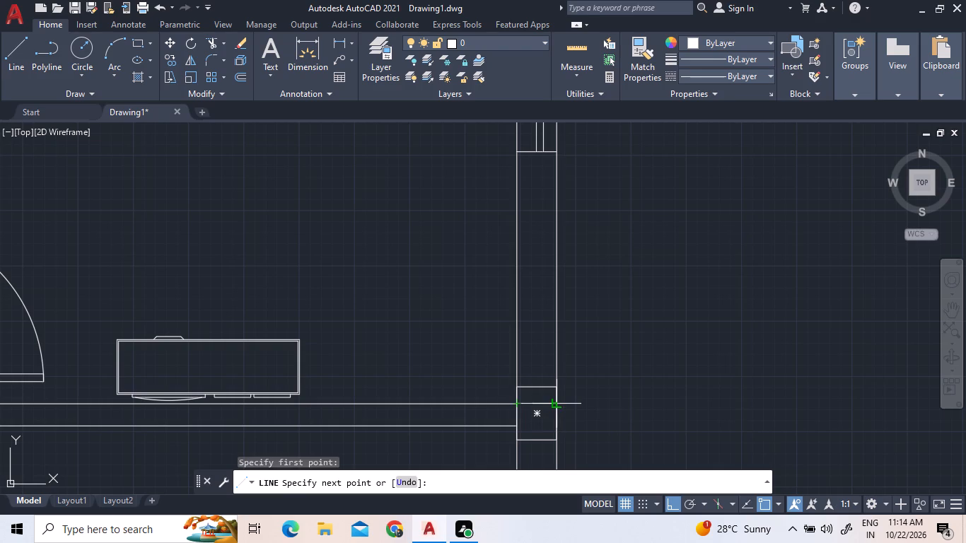
left_click(559, 404)
right_click(670, 339)
left_click(674, 343)
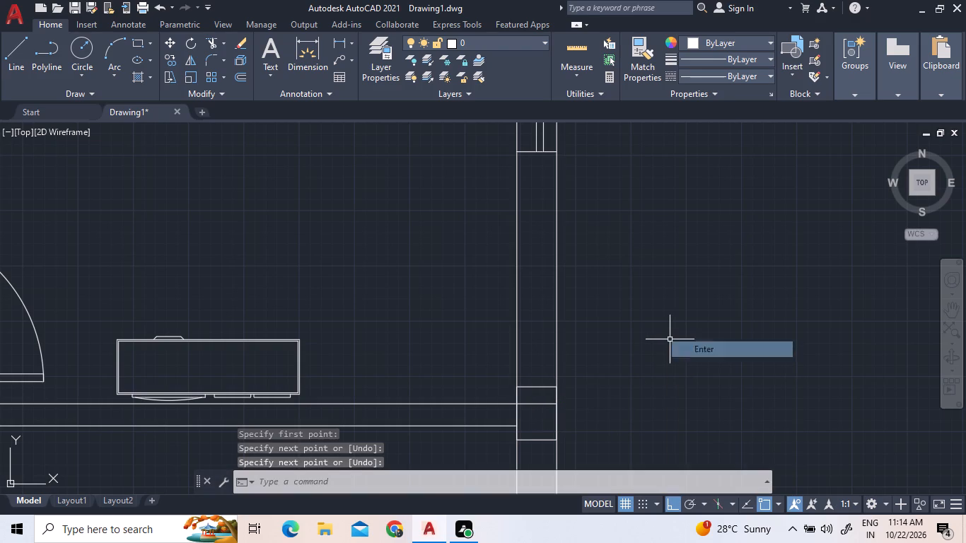
Offset the new line across the east wall 5" upward.
left_click(243, 78)
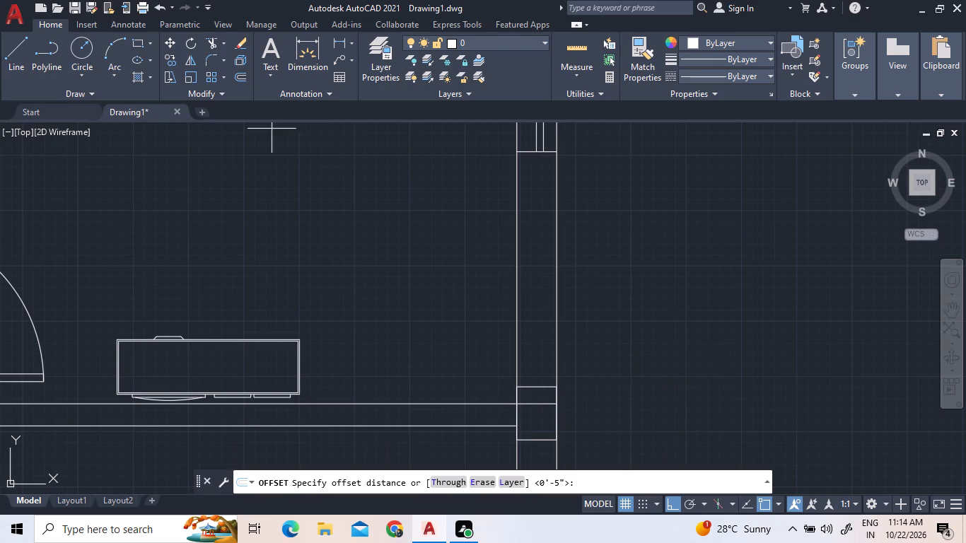
key("Return")
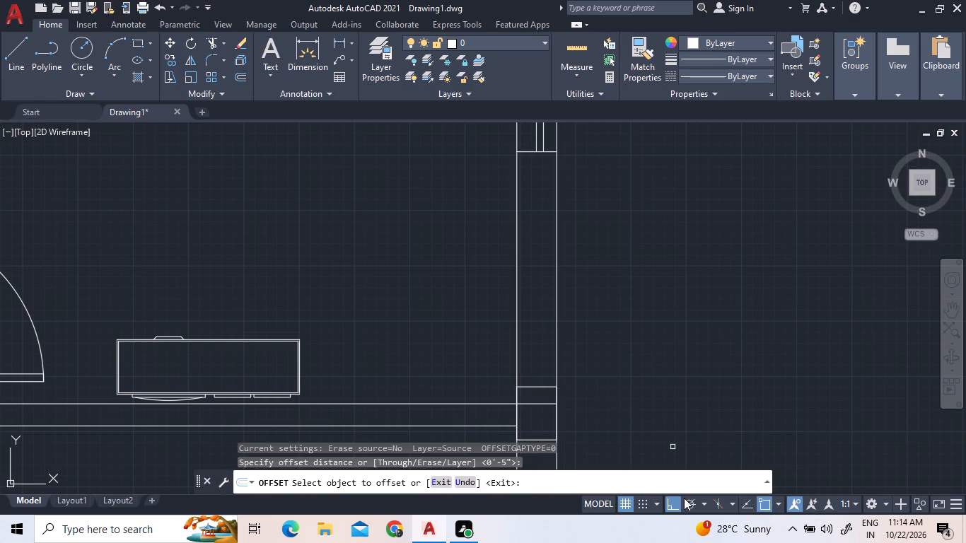
left_click(543, 404)
left_click(539, 363)
right_click(569, 354)
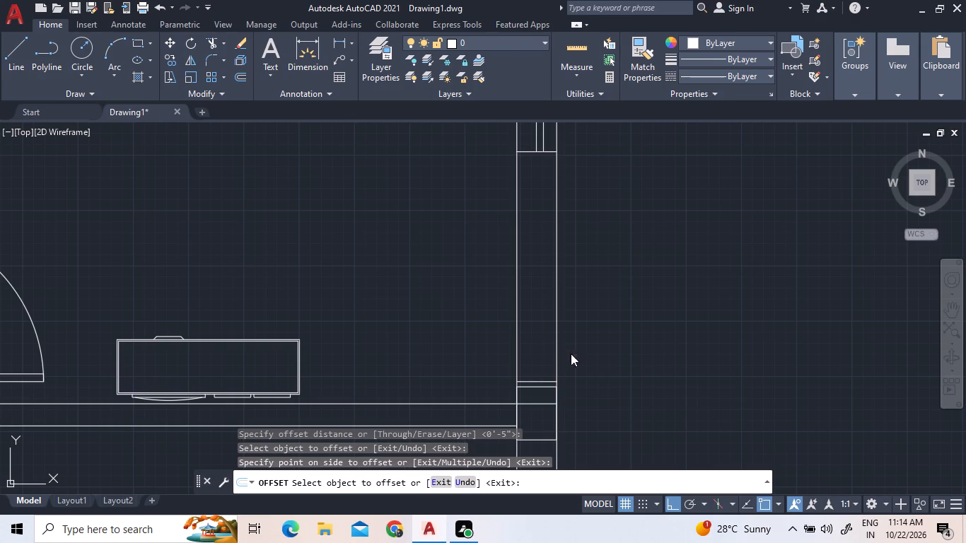
left_click(586, 361)
Copy the small middle room's door block, without its D label, horizontally to just outside the east wall.
scroll(553, 431, "down", 2)
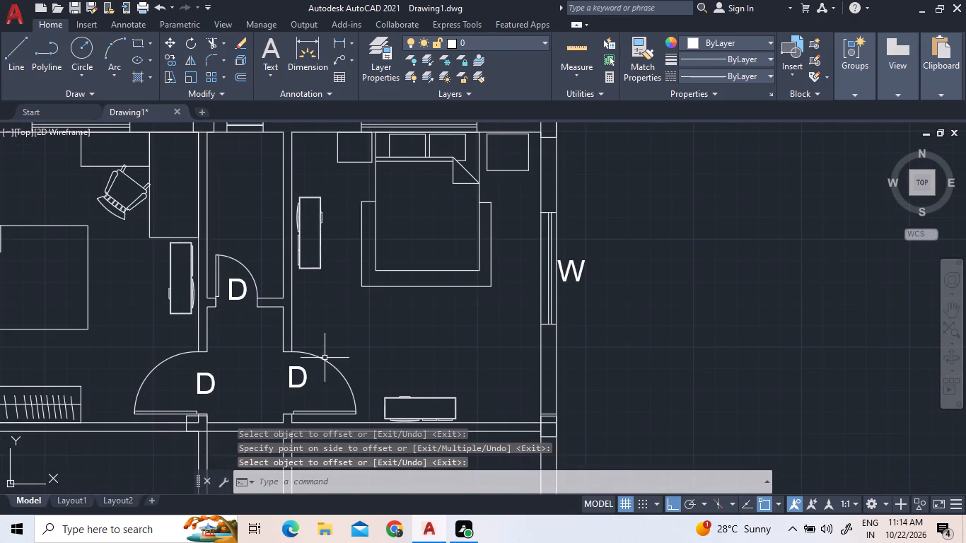
left_click(224, 243)
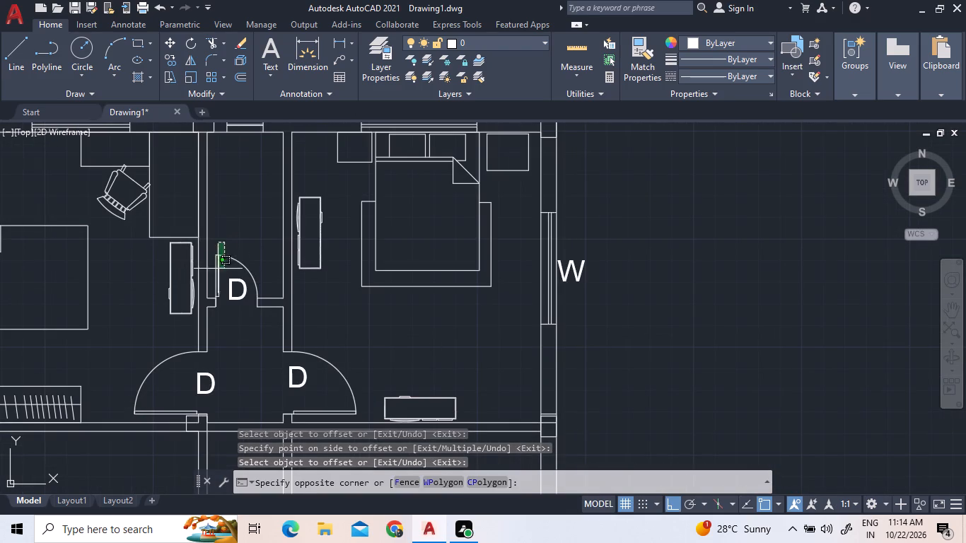
left_click(214, 276)
right_click(408, 330)
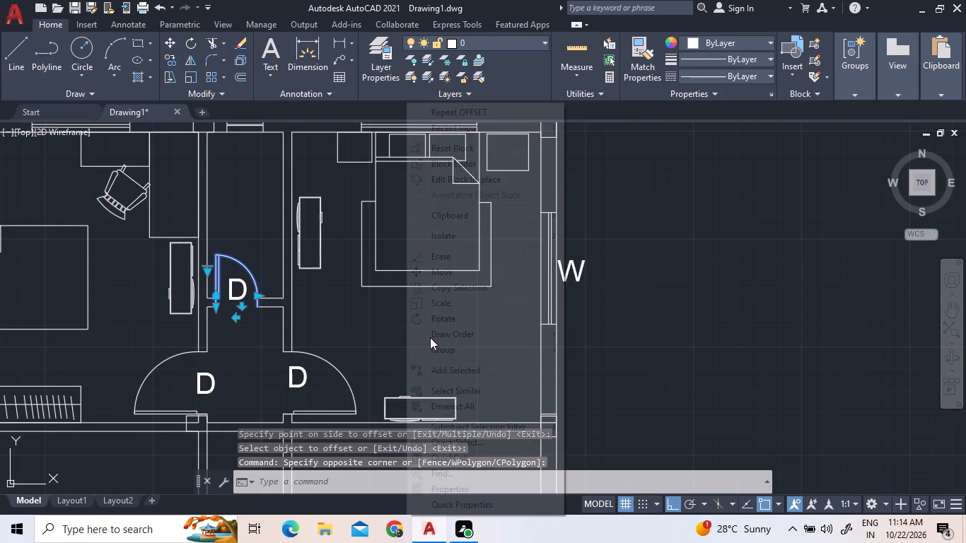
left_click(438, 288)
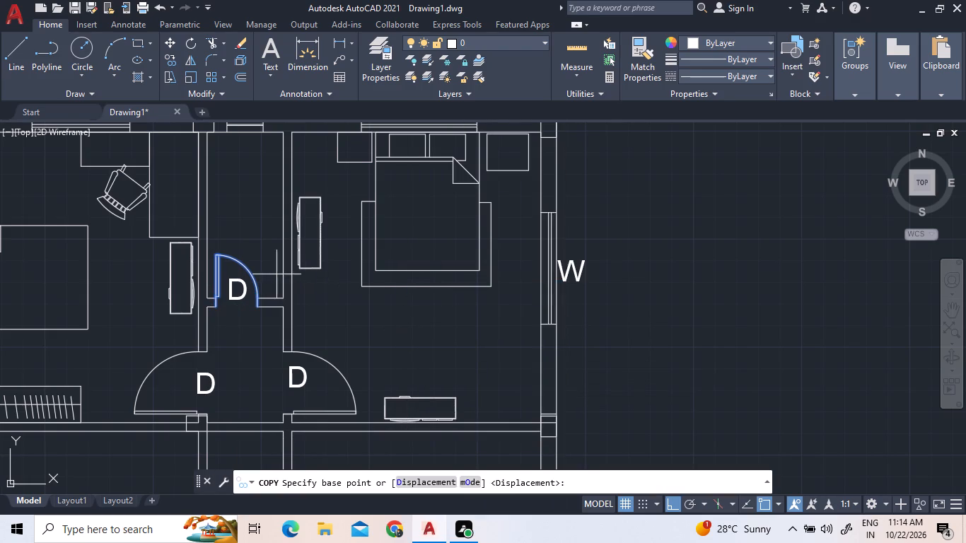
left_click(238, 267)
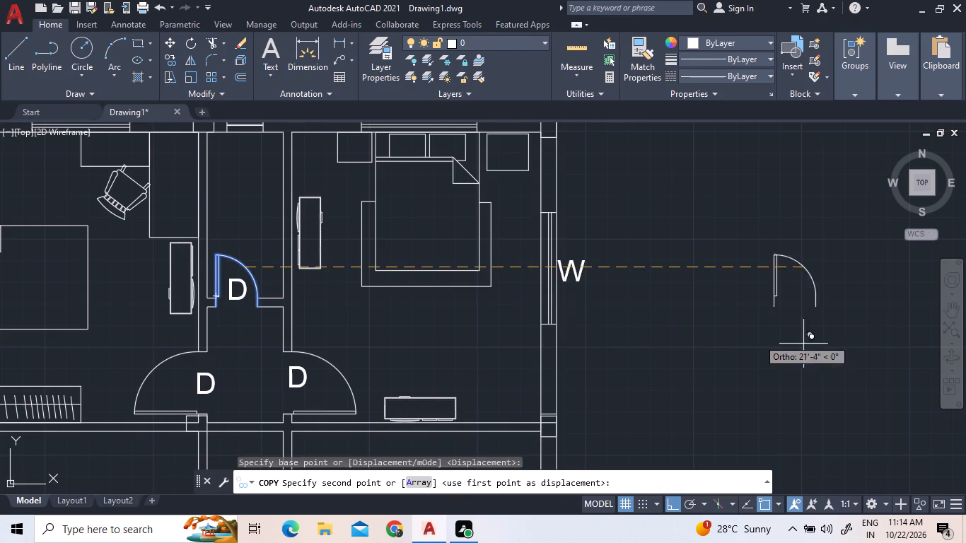
left_click(632, 361)
right_click(646, 354)
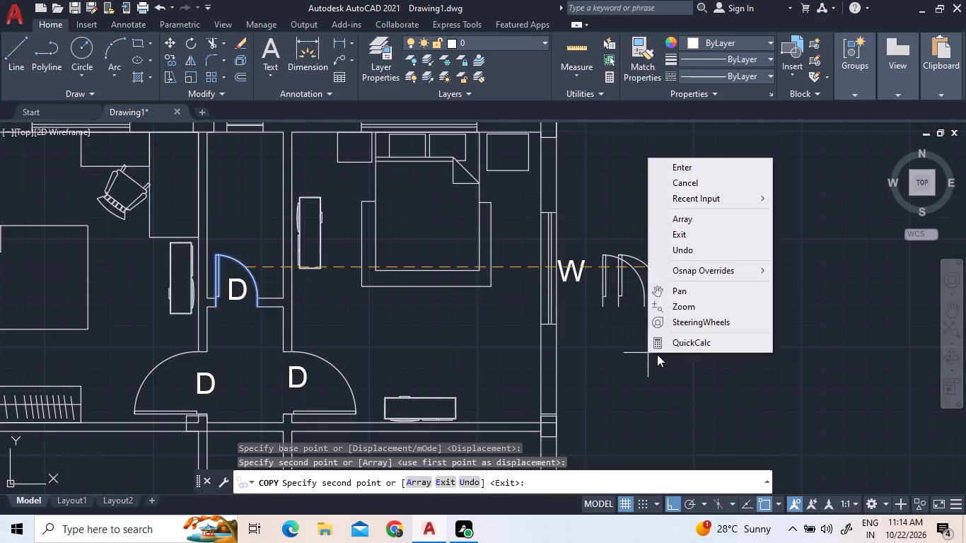
left_click(750, 179)
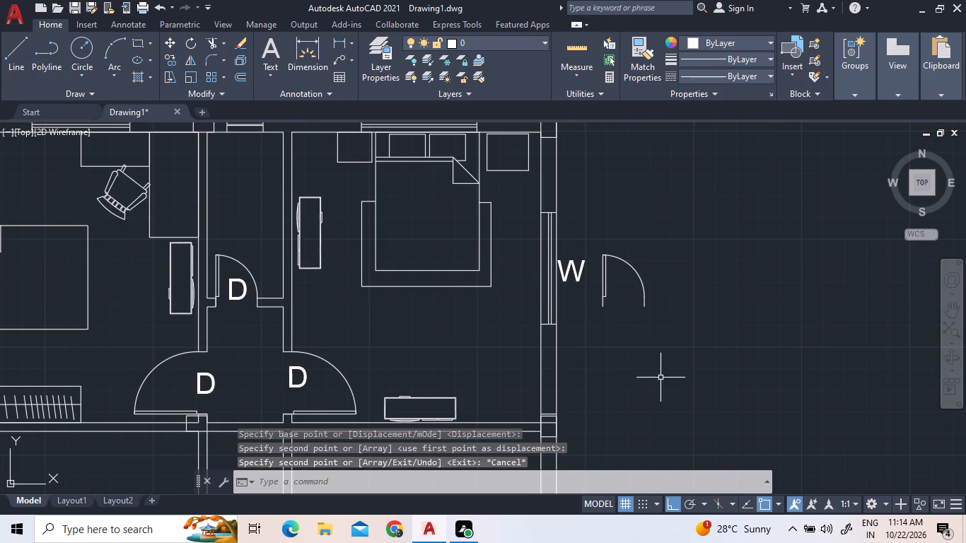
Move the copied door straight down about 5'-4", outside the east wall, with Ortho on.
left_click(647, 313)
left_click(616, 257)
right_click(616, 255)
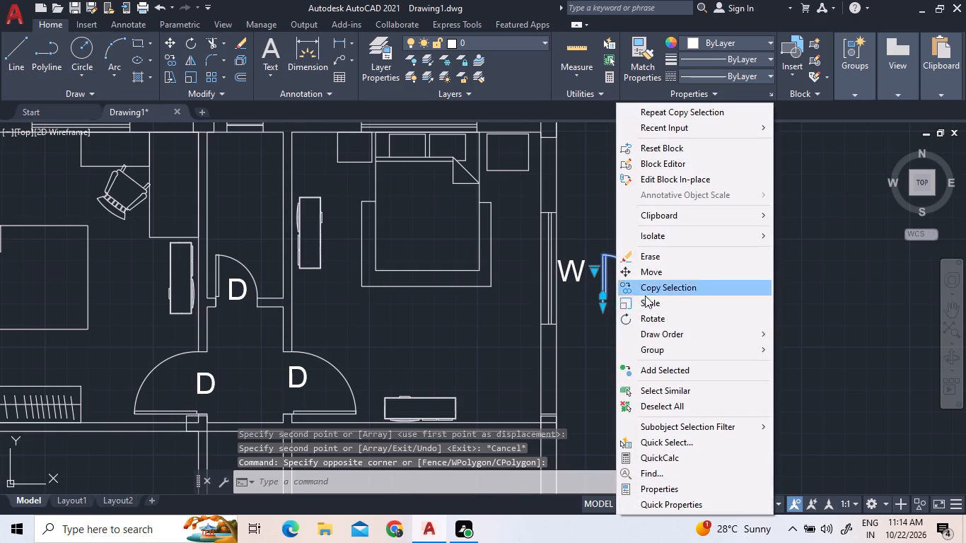
left_click(654, 271)
left_click(651, 409)
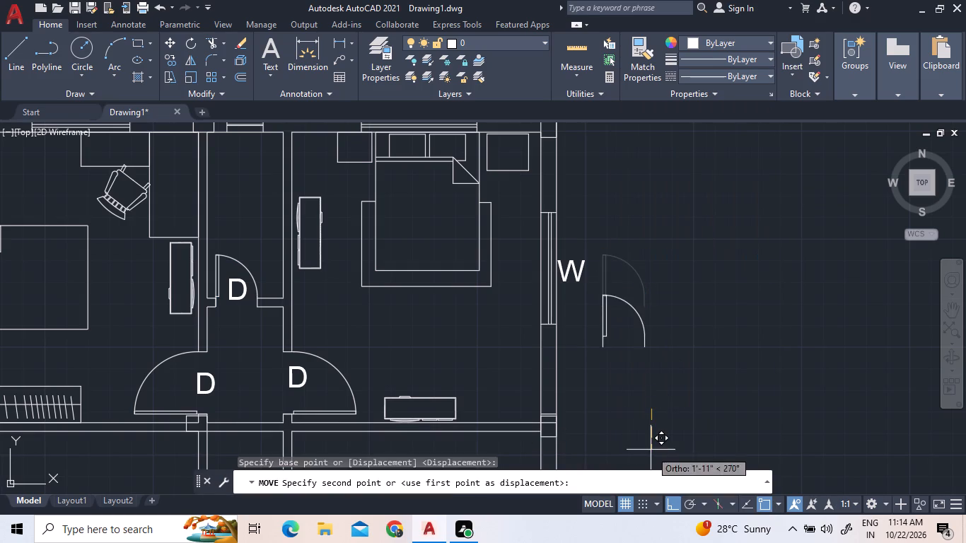
scroll(676, 383, "down", 3)
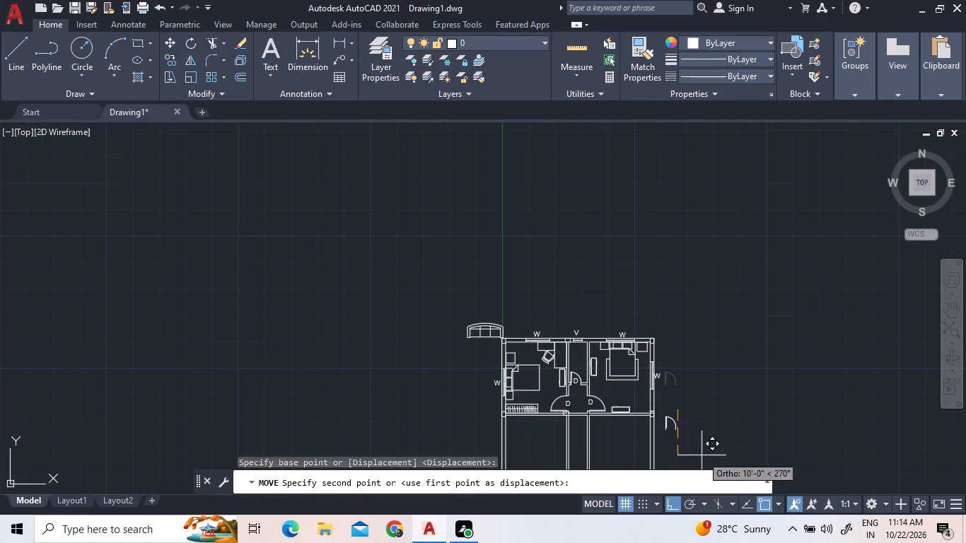
scroll(699, 445, "up", 4)
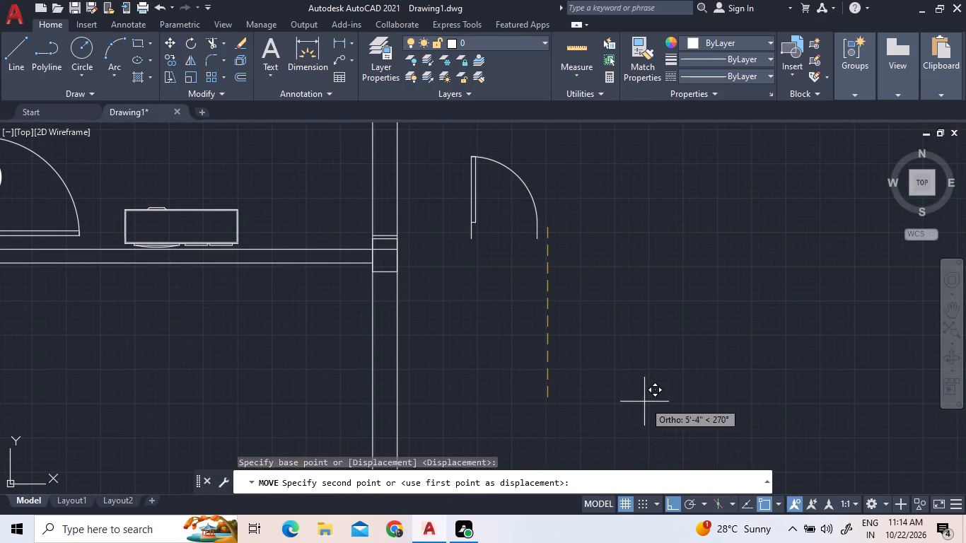
left_click(644, 402)
Flip the copied door horizontally so its leaf stands on the side away from the east wall.
scroll(555, 417, "down", 1)
scroll(505, 262, "up", 2)
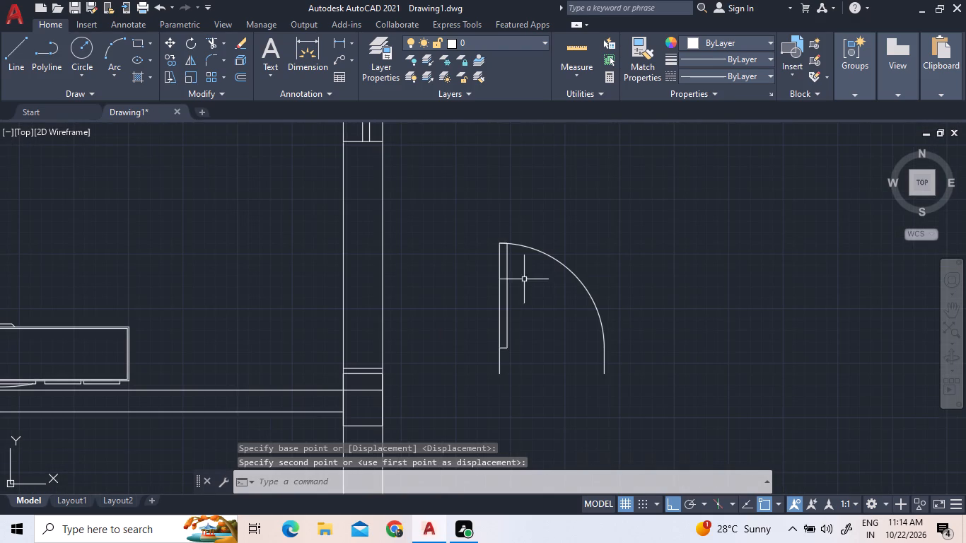
left_click(524, 279)
left_click(489, 264)
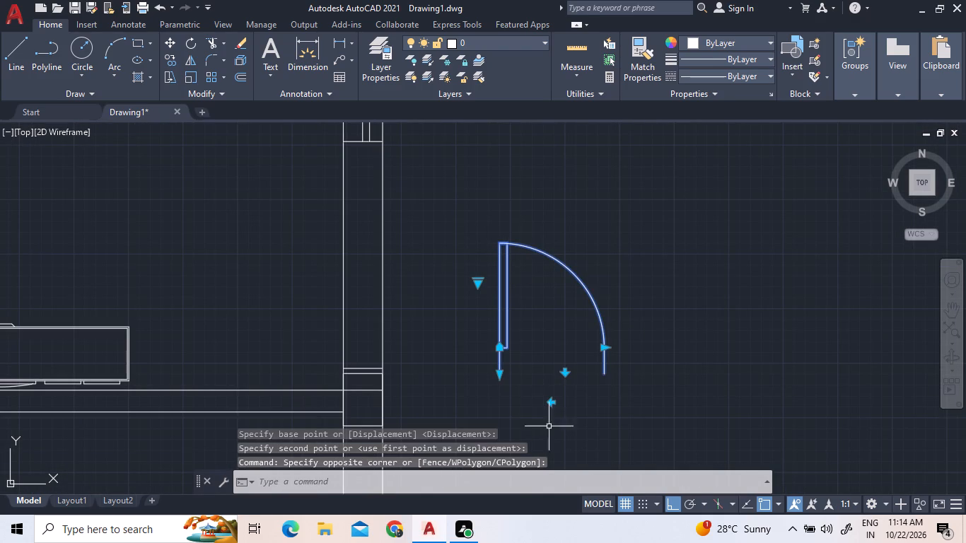
left_click(552, 399)
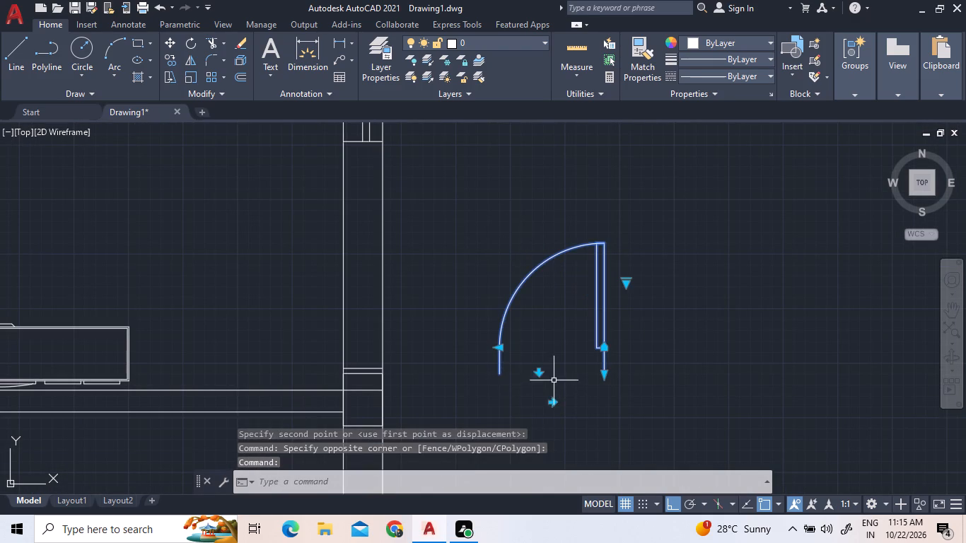
Rotate the copied door 90° counterclockwise about its lower-left frame end.
right_click(526, 394)
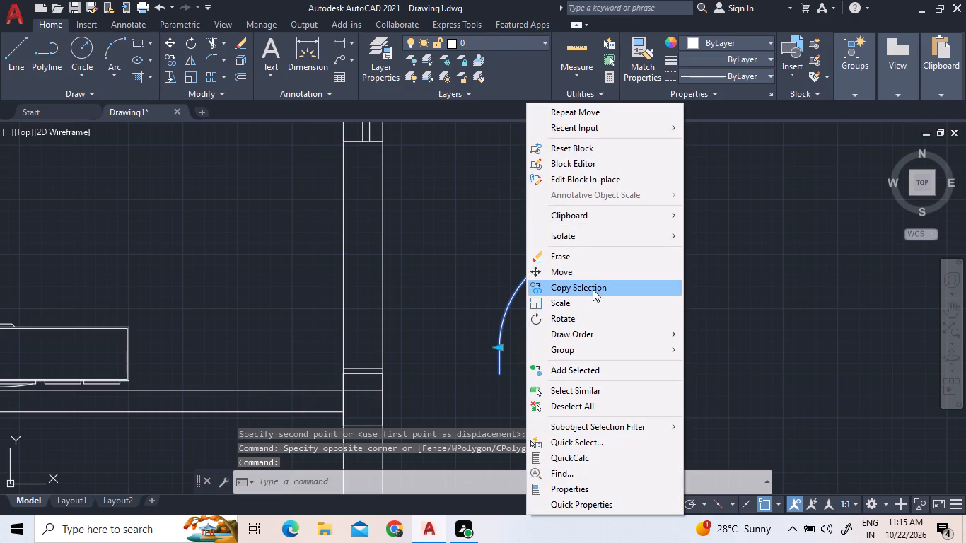
left_click(598, 317)
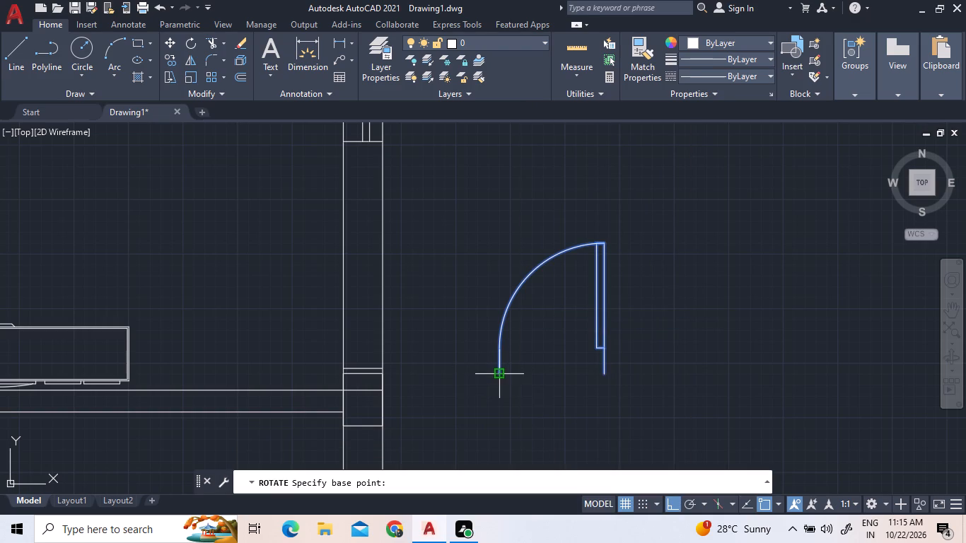
left_click(496, 375)
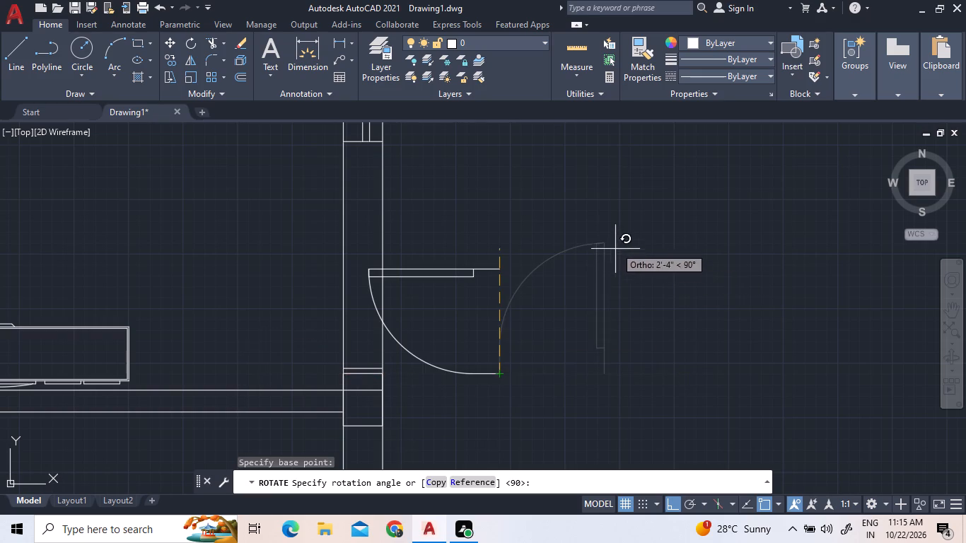
left_click(433, 226)
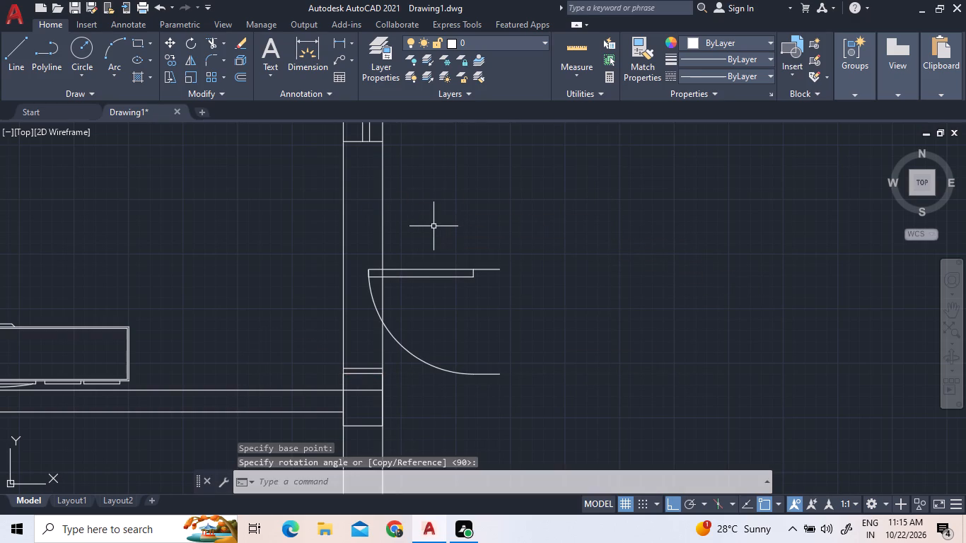
Flip the rotated door in both directions so it swings away from the wall with its leaf along the lower side.
left_click(453, 275)
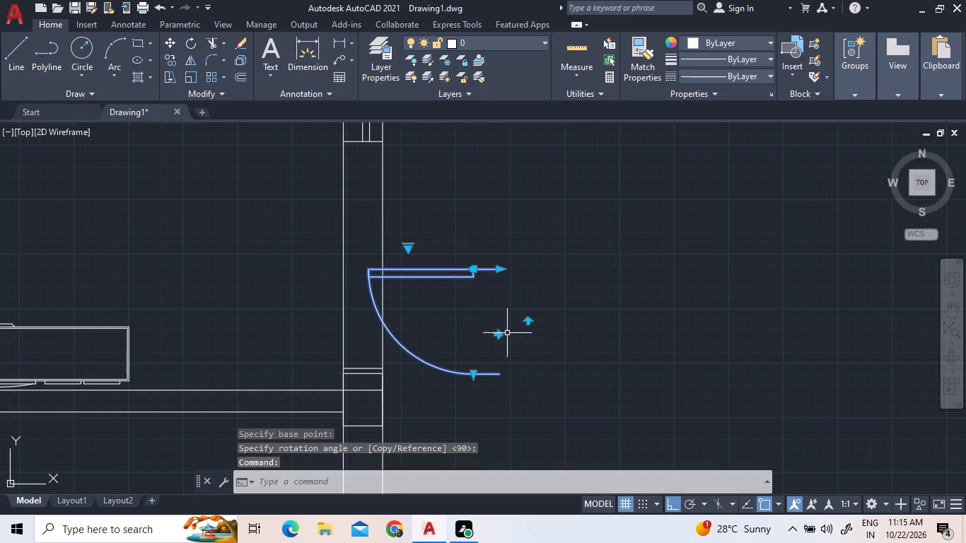
left_click(501, 334)
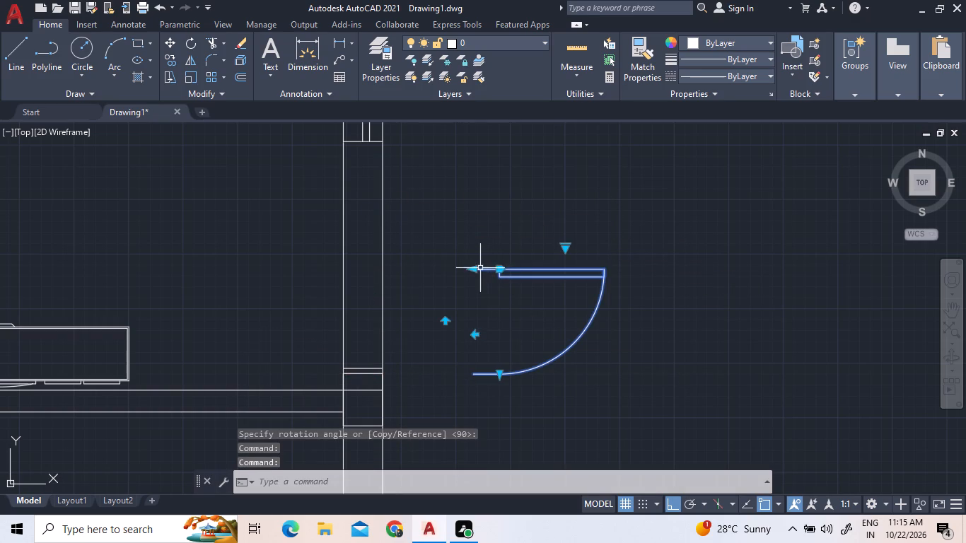
left_click(443, 320)
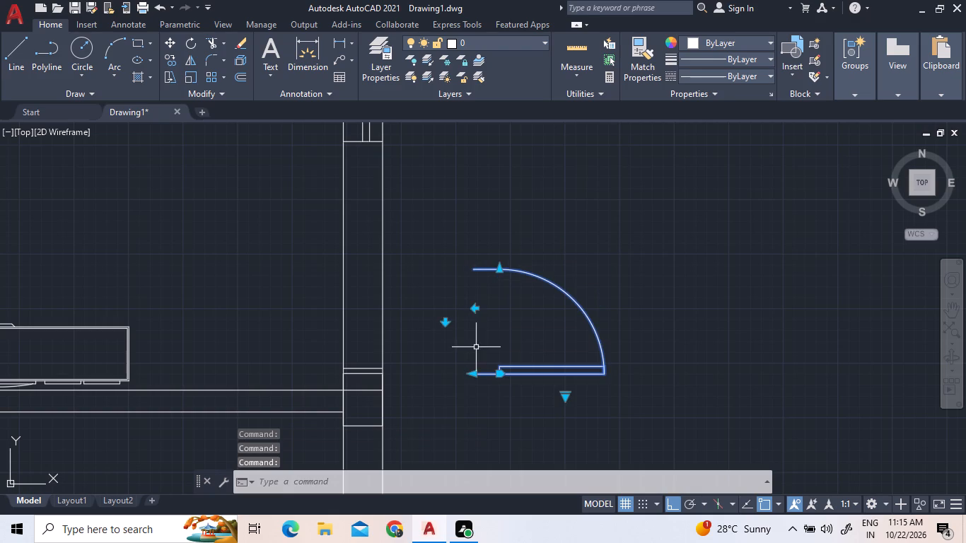
Move the door by its lower-left frame end onto the outer end of the offset line at the east wall's outer face.
right_click(464, 346)
left_click(501, 276)
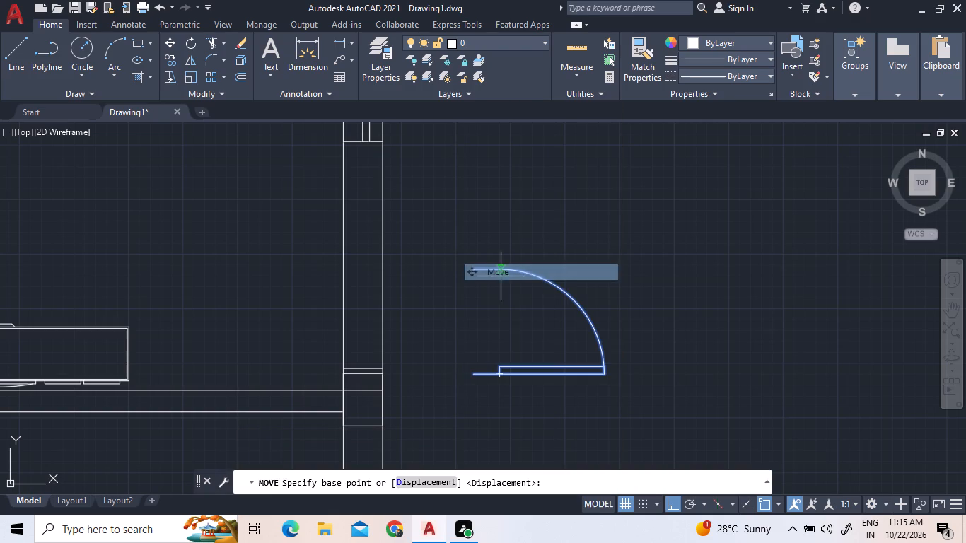
scroll(499, 369, "up", 2)
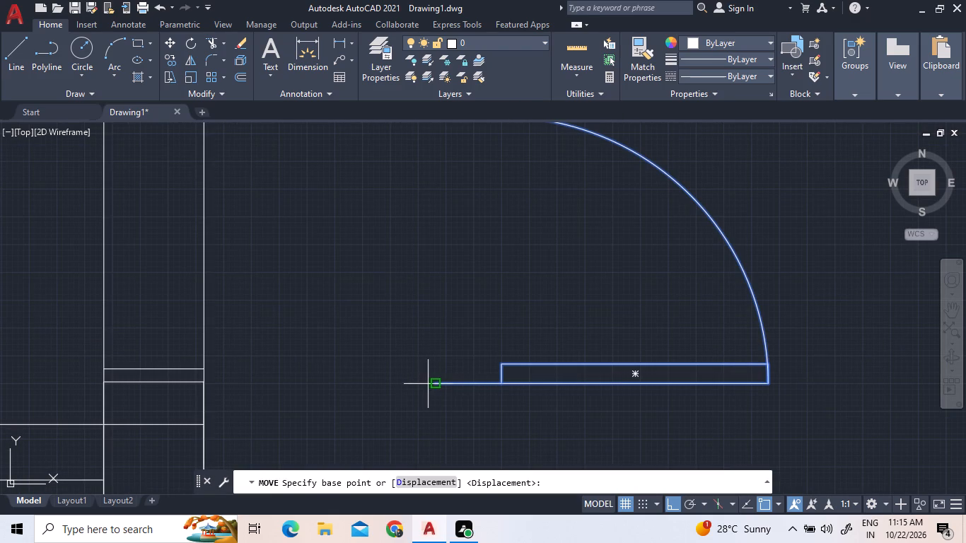
left_click(433, 383)
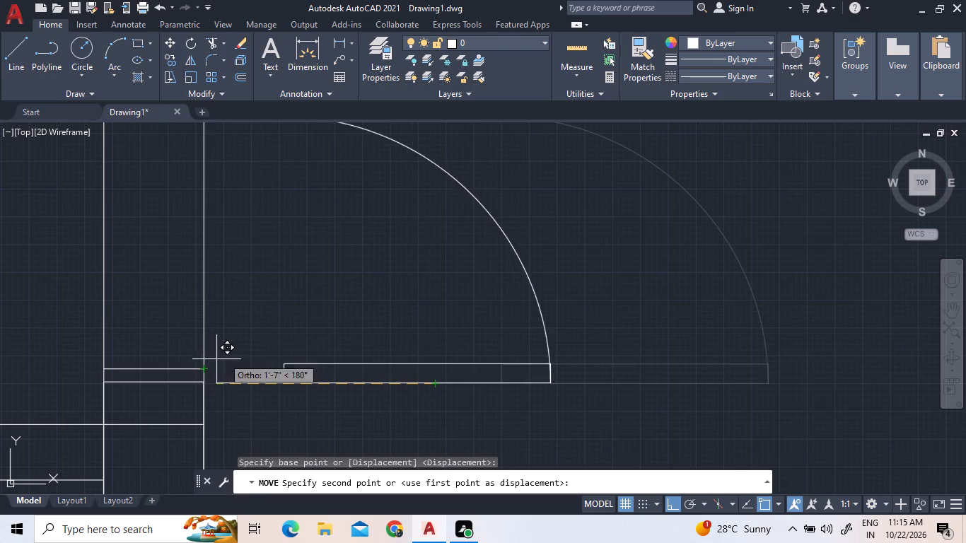
scroll(203, 355, "down", 1)
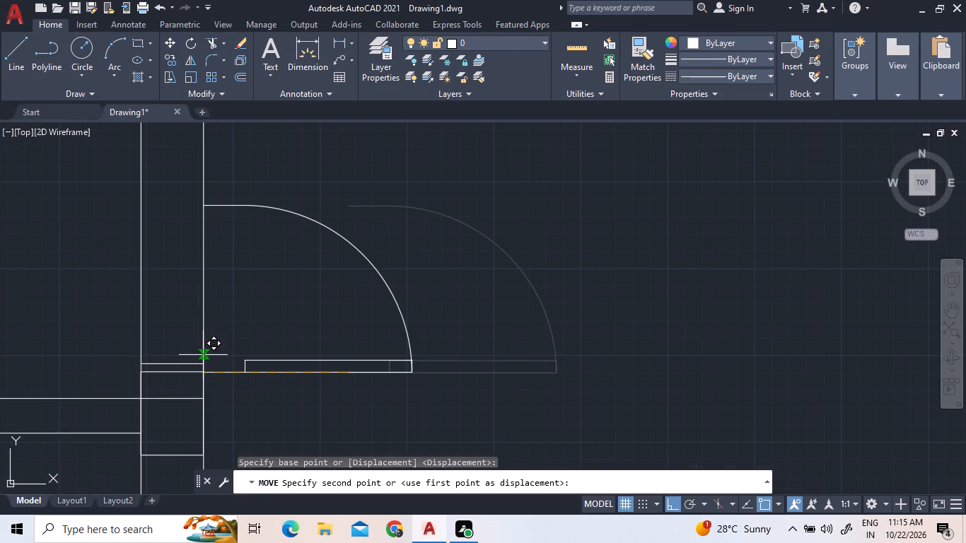
scroll(203, 355, "up", 4)
scroll(599, 71, "down", 2)
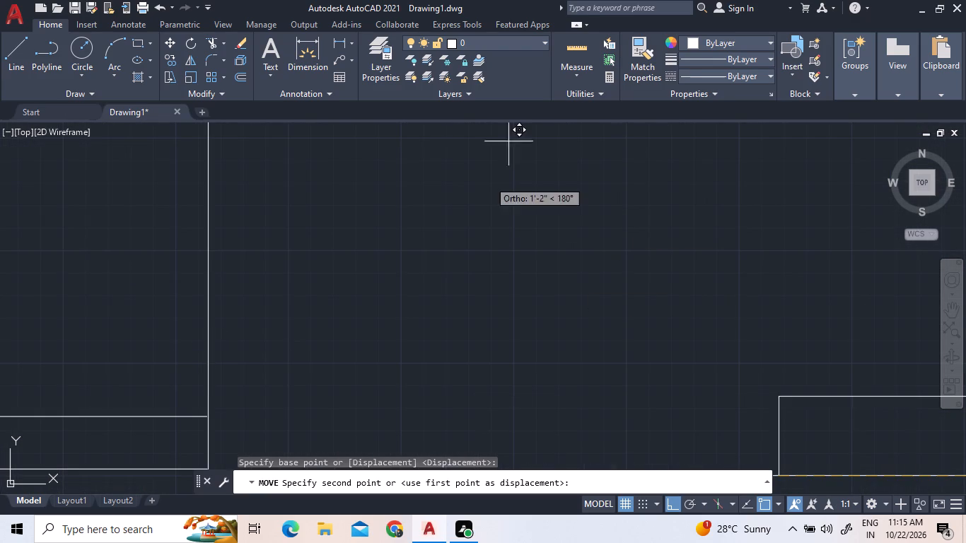
scroll(465, 206, "down", 3)
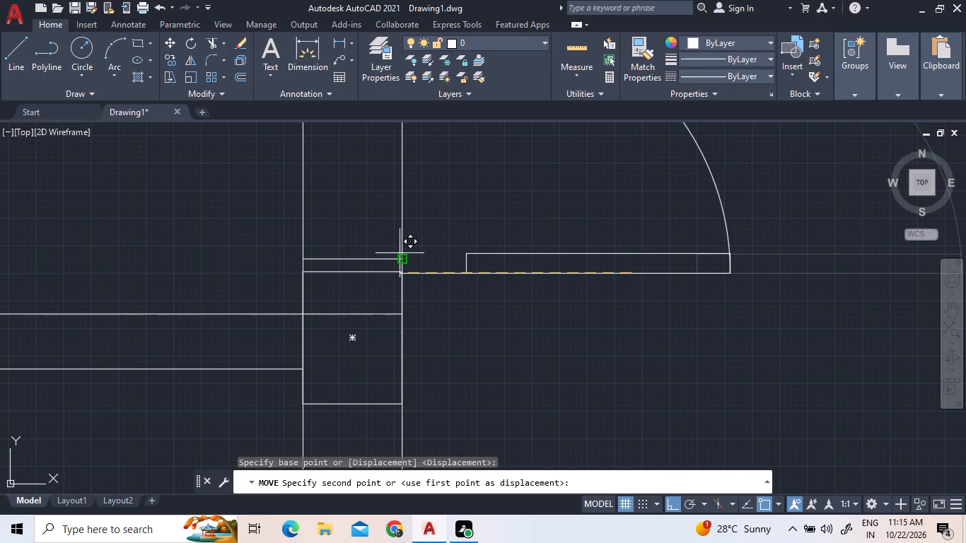
left_click(400, 257)
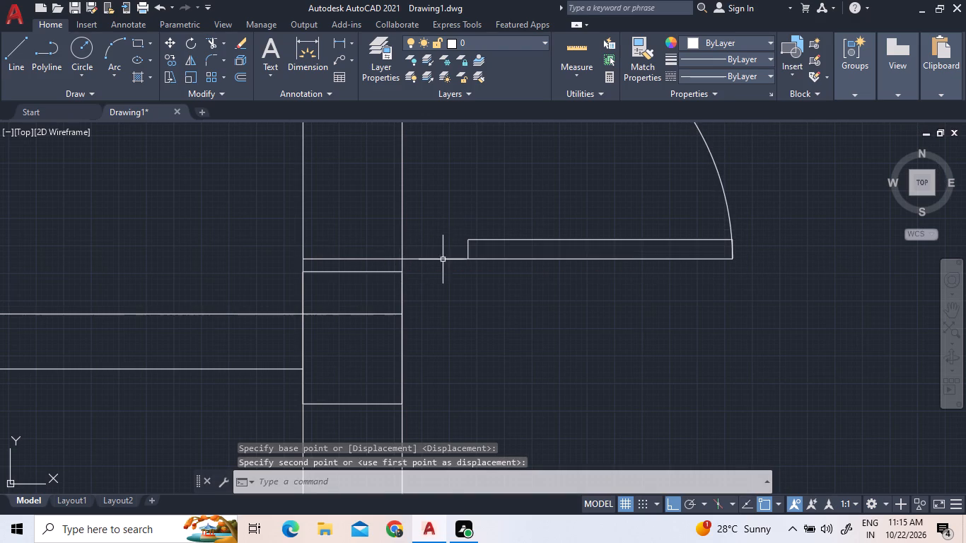
Move the east-wall door from the wall's outer face to the inner-face end of the offset line.
left_click_drag(443, 263, 443, 255)
left_click(431, 233)
right_click(431, 233)
left_click(453, 270)
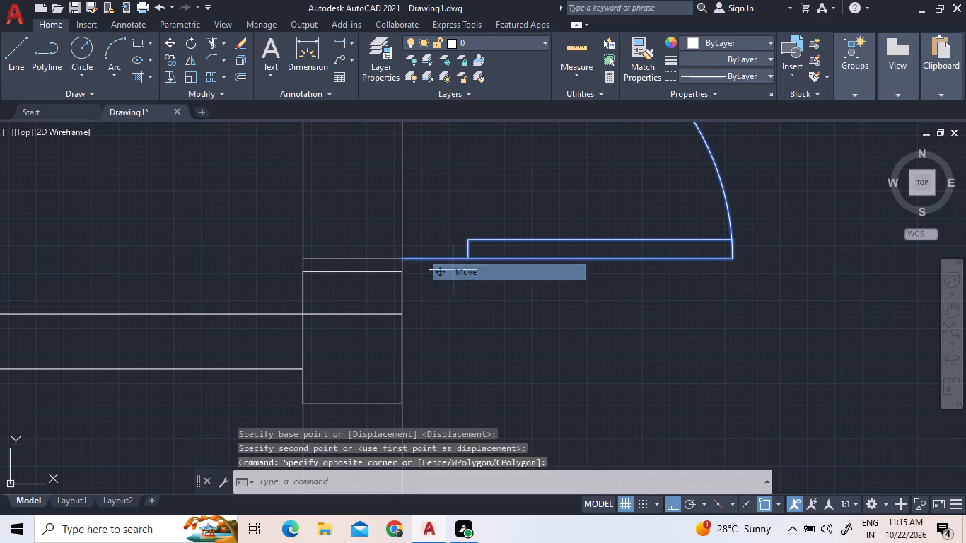
left_click(400, 257)
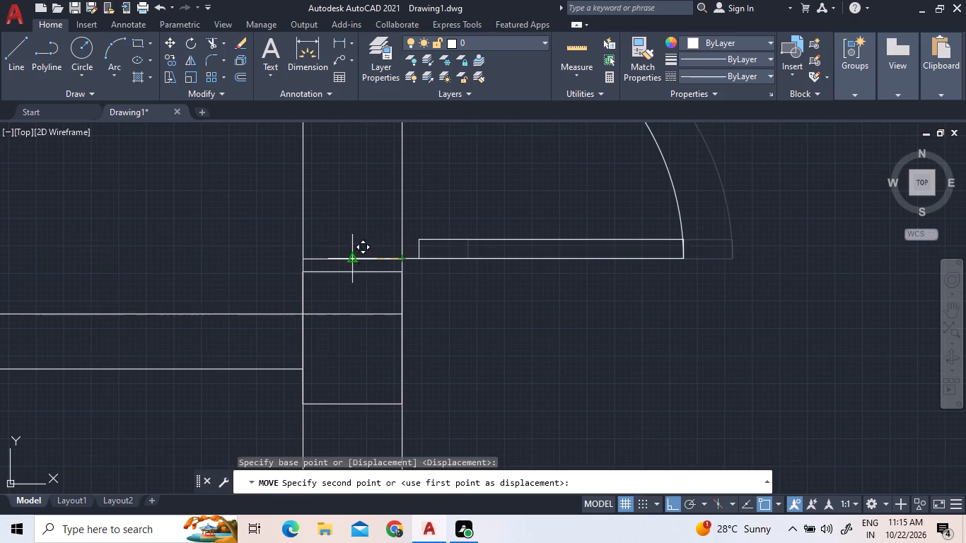
scroll(308, 259, "up", 1)
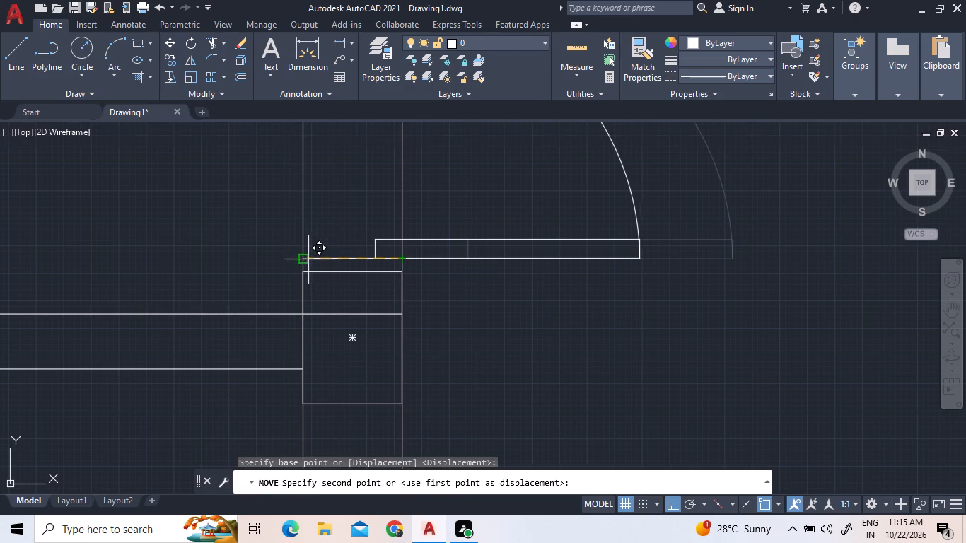
scroll(308, 259, "up", 3)
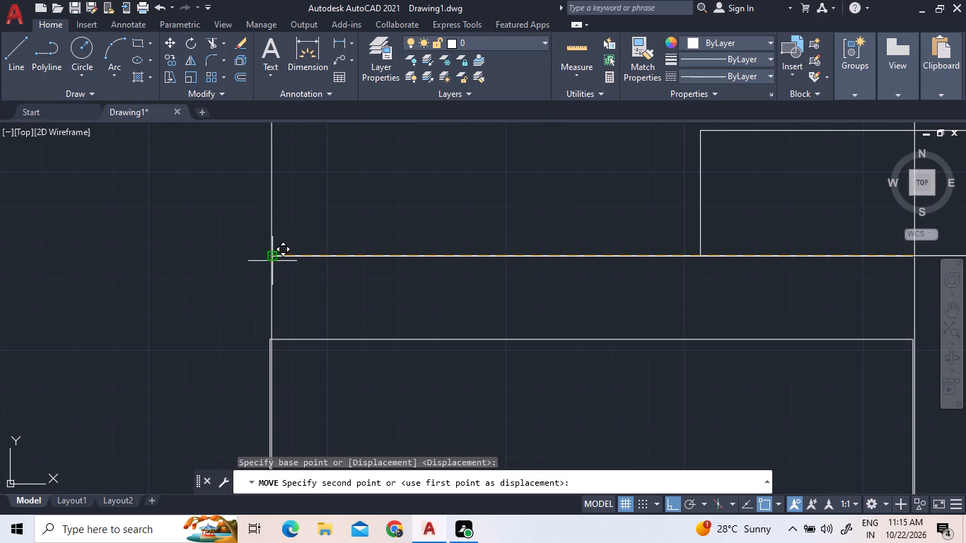
left_click(270, 257)
Trim both east wall face lines across the new door opening, including the leftover stub at the door leaf.
scroll(415, 329, "down", 7)
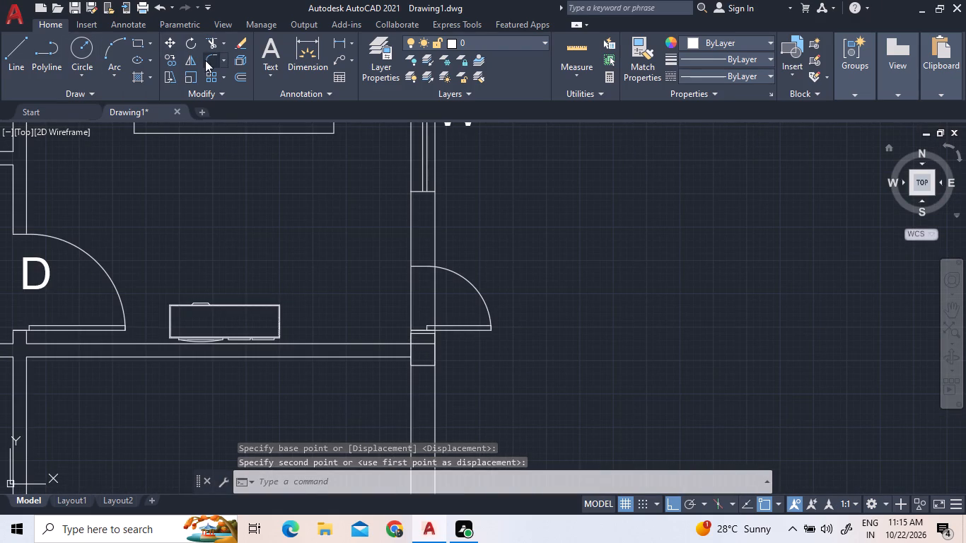
left_click(207, 41)
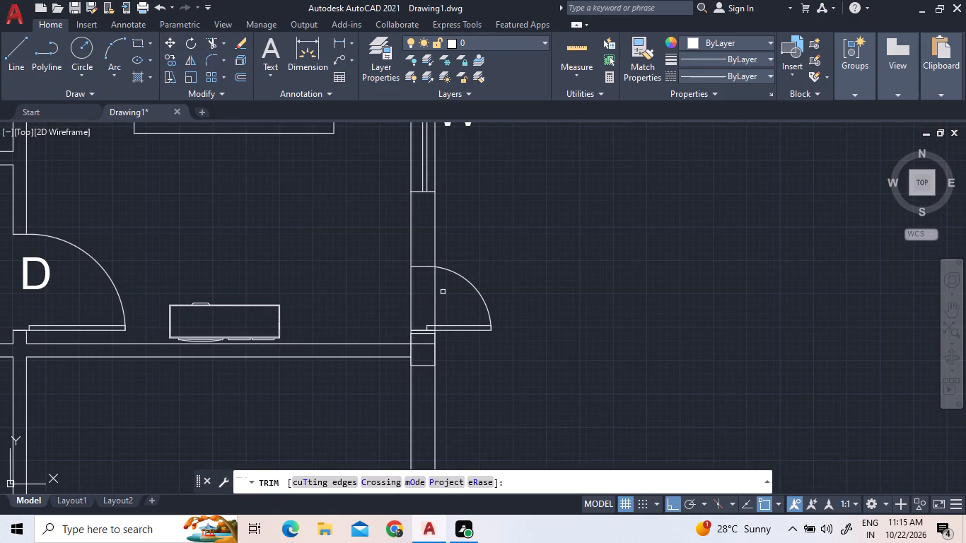
left_click(443, 288)
left_click(384, 277)
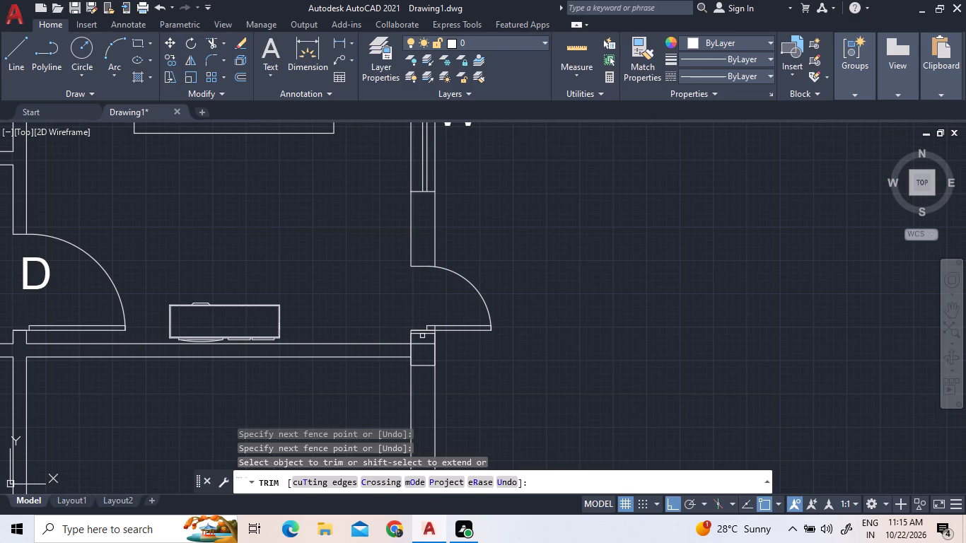
scroll(422, 329, "up", 3)
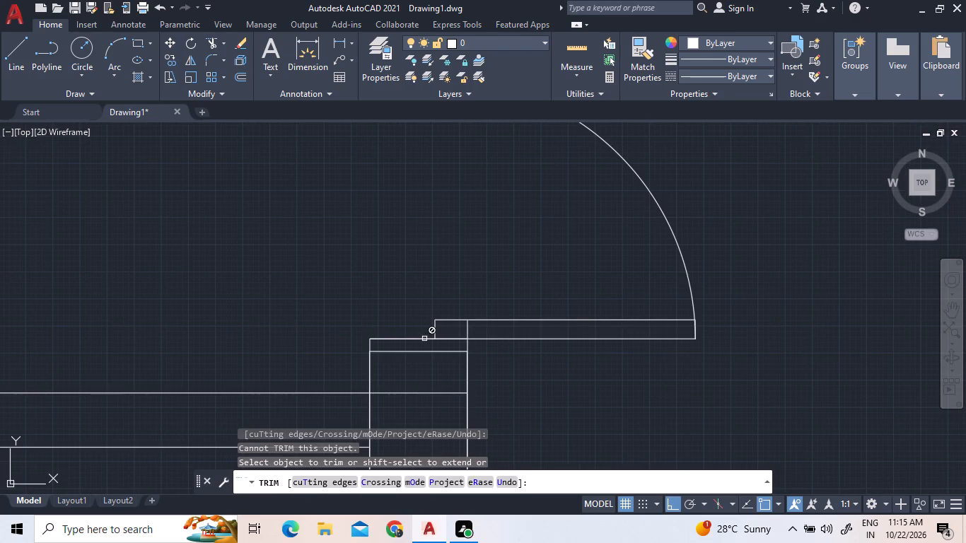
left_click(467, 327)
scroll(519, 304, "down", 4)
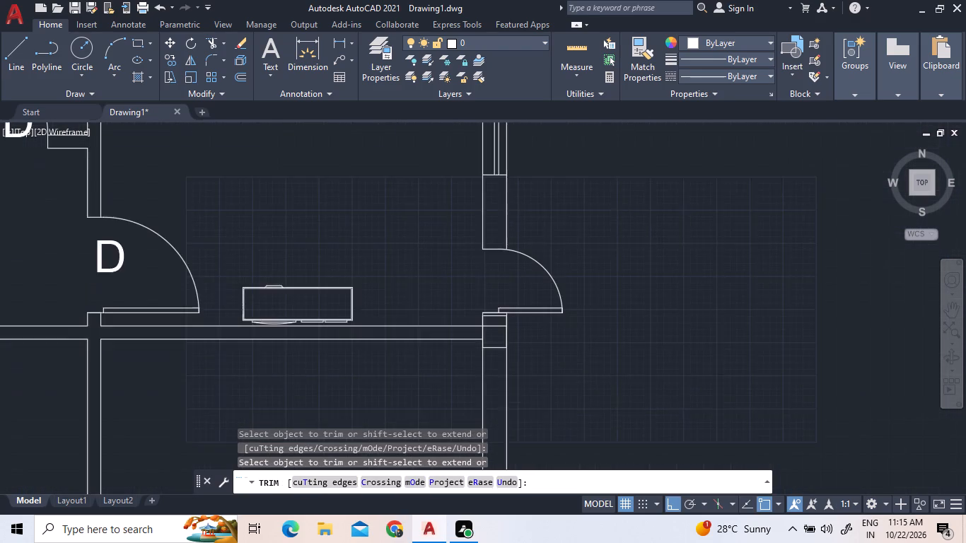
Trim the short partition line between the west bedroom door's jamb line and the top of the adjoining column.
scroll(520, 302, "down", 2)
scroll(347, 307, "up", 4)
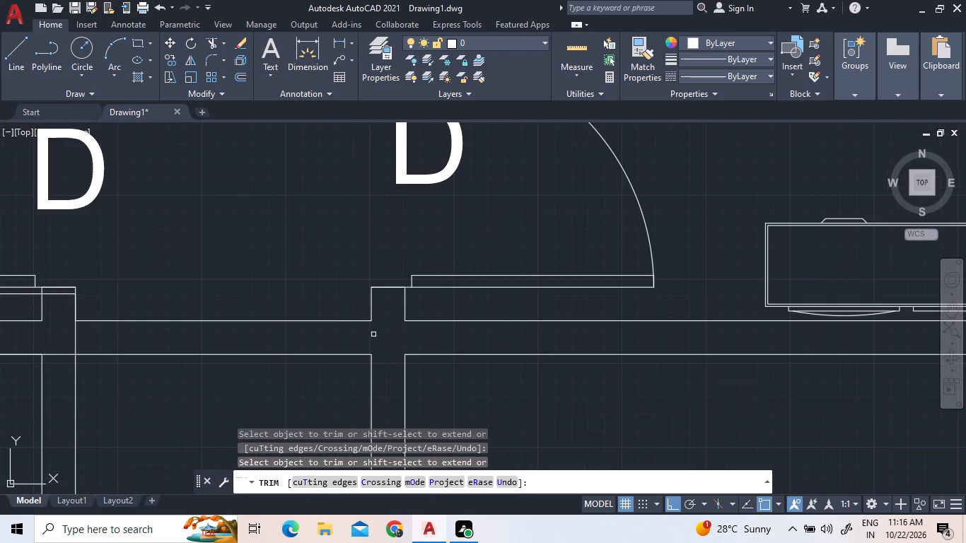
scroll(39, 298, "up", 2)
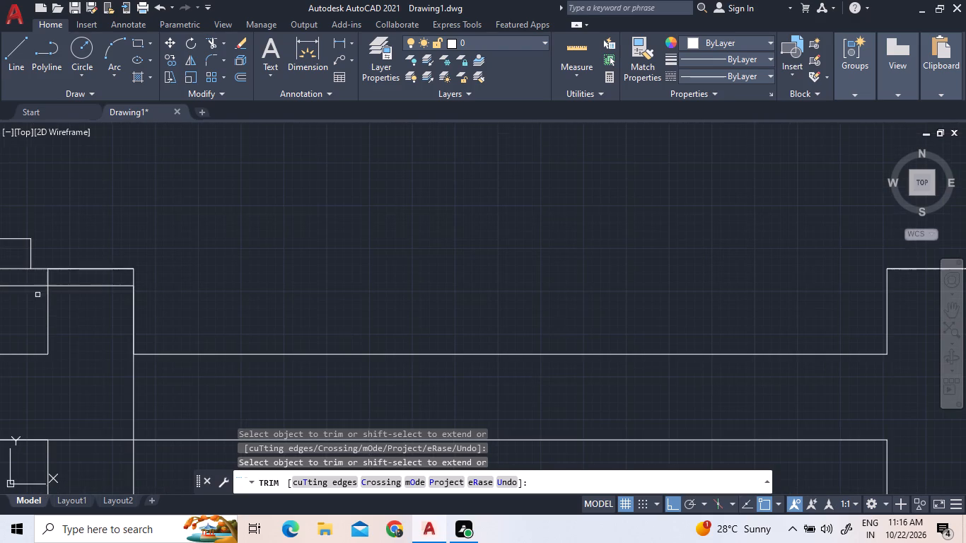
left_click(48, 276)
scroll(227, 278, "down", 2)
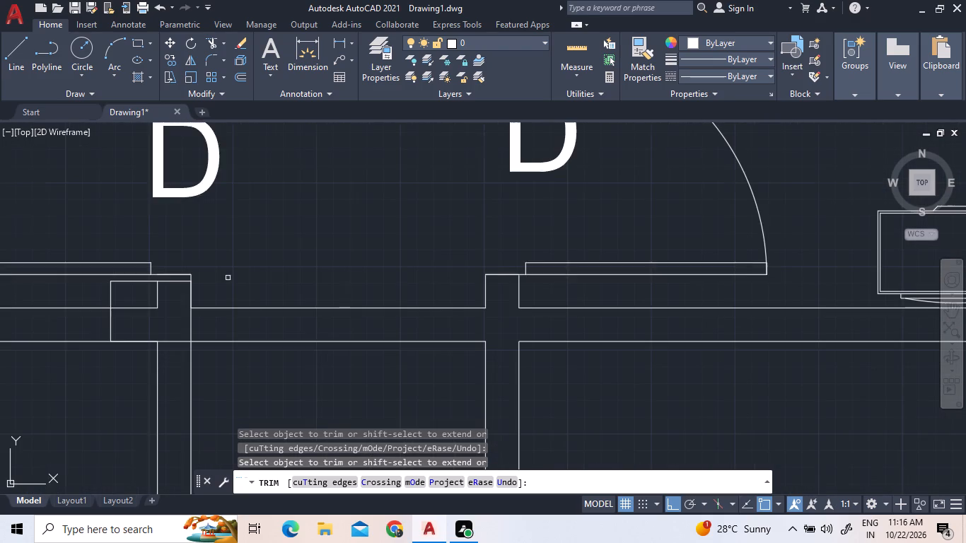
scroll(529, 307, "down", 2)
middle_click_drag(644, 392, 624, 472)
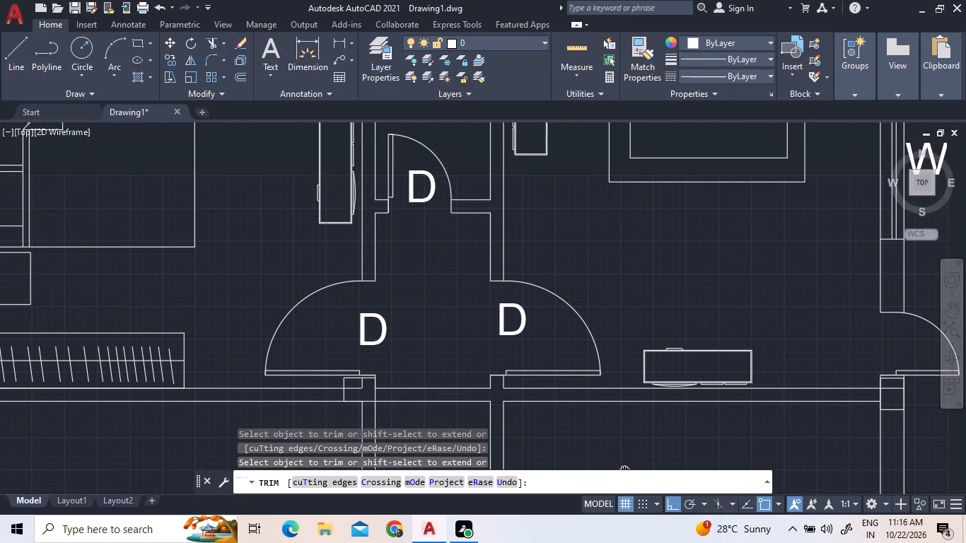
middle_click_drag(624, 472, 525, 341)
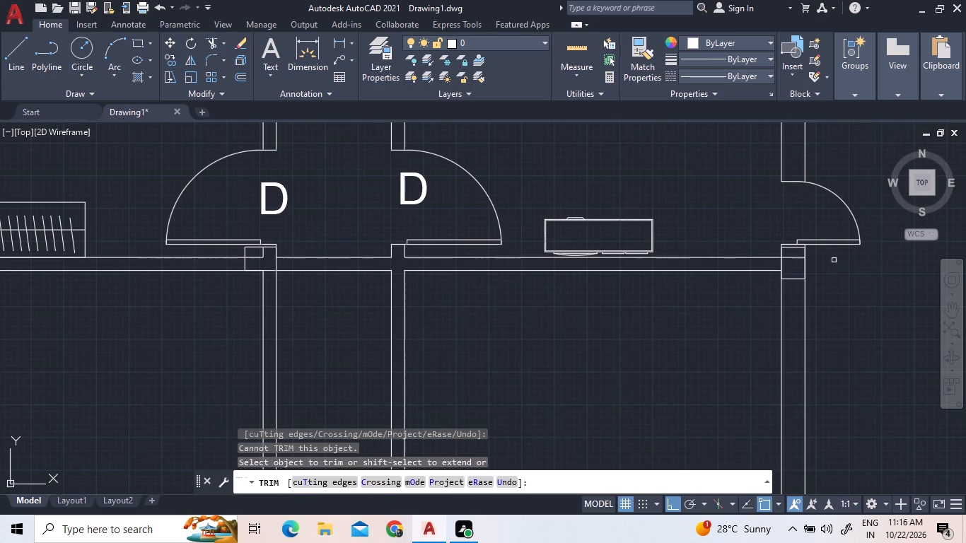
right_click(706, 218)
left_click(715, 224)
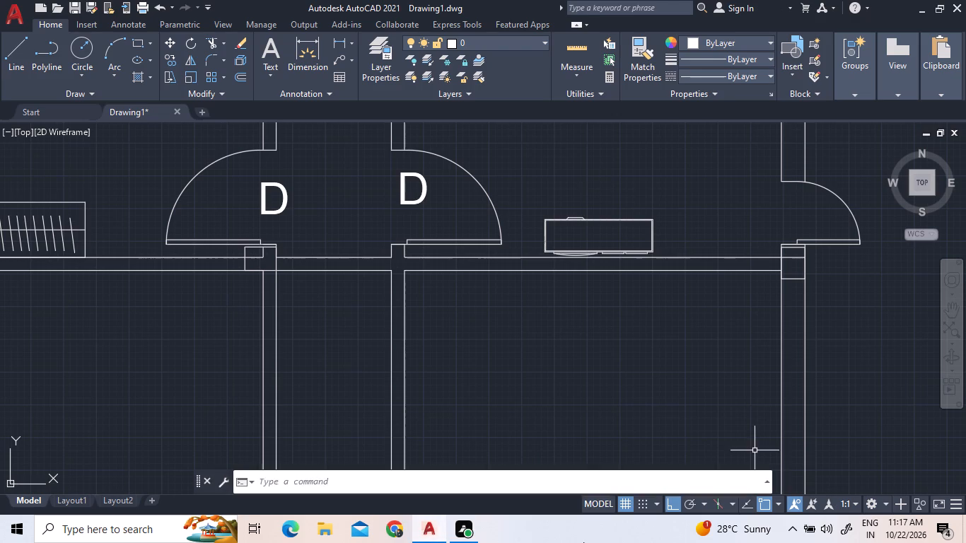
Copy the D label from the east bedroom's corridor door to the new east-wall door, with Ortho off.
scroll(471, 317, "down", 1)
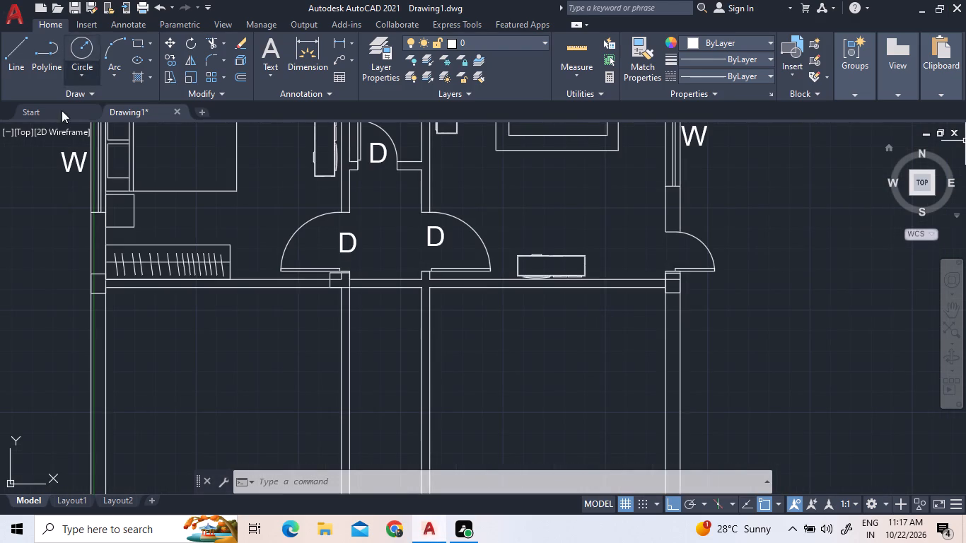
scroll(545, 318, "down", 1)
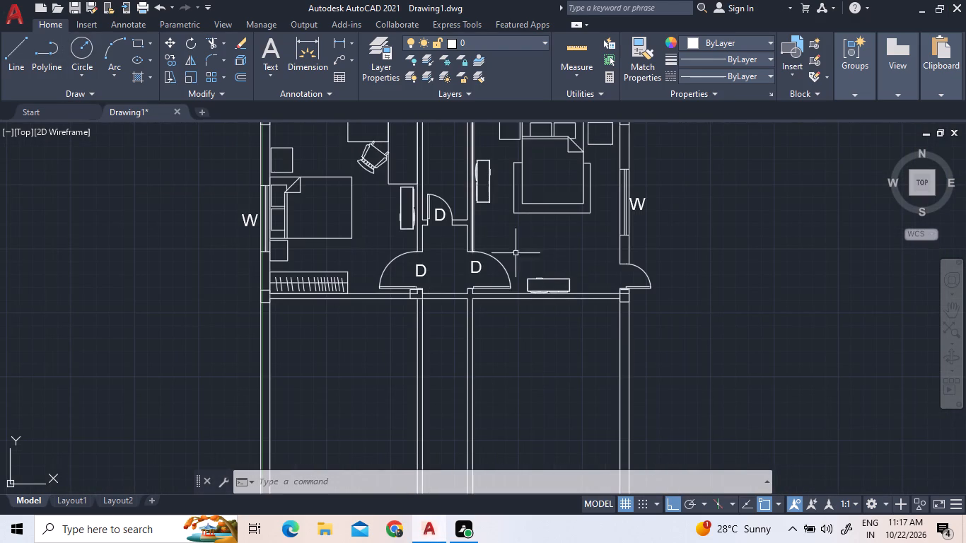
scroll(533, 249, "up", 2)
left_click(398, 284)
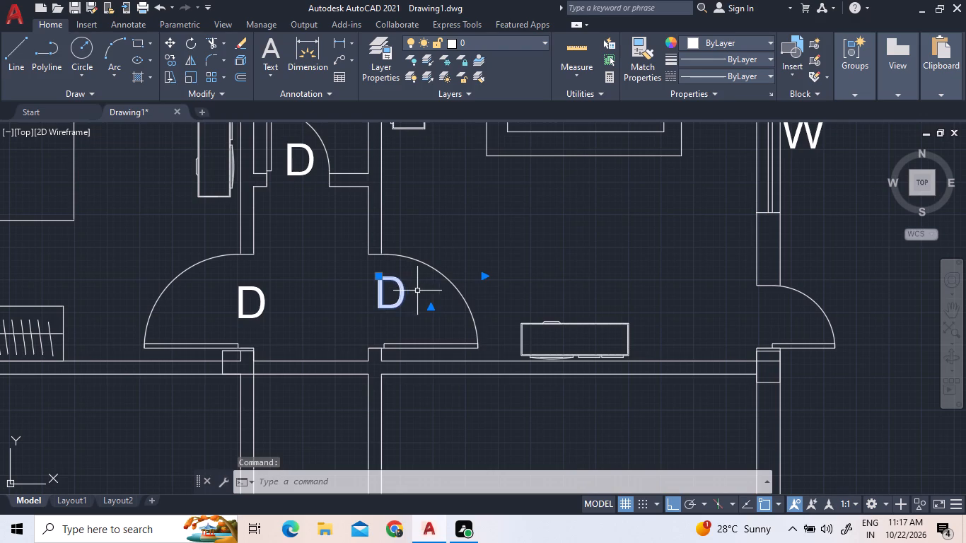
right_click(417, 291)
left_click(482, 284)
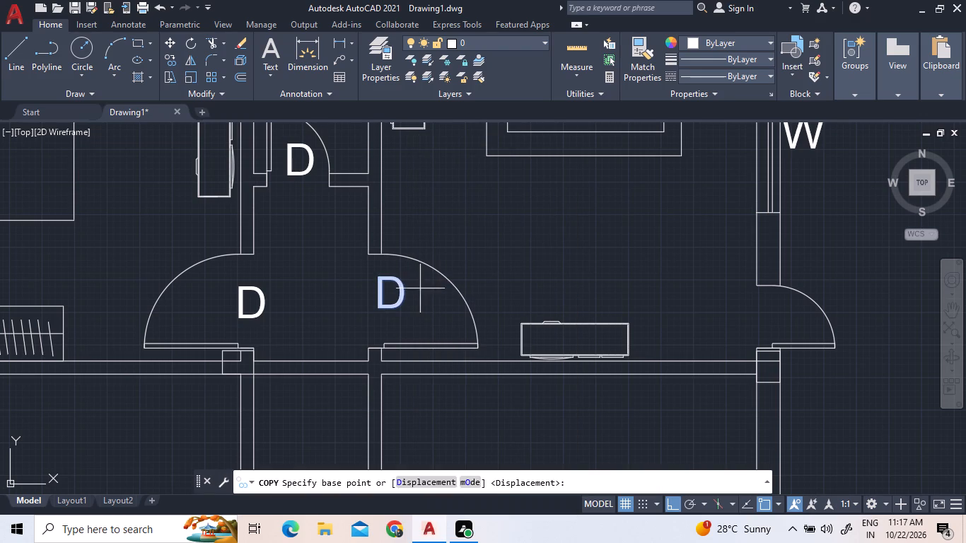
left_click(403, 291)
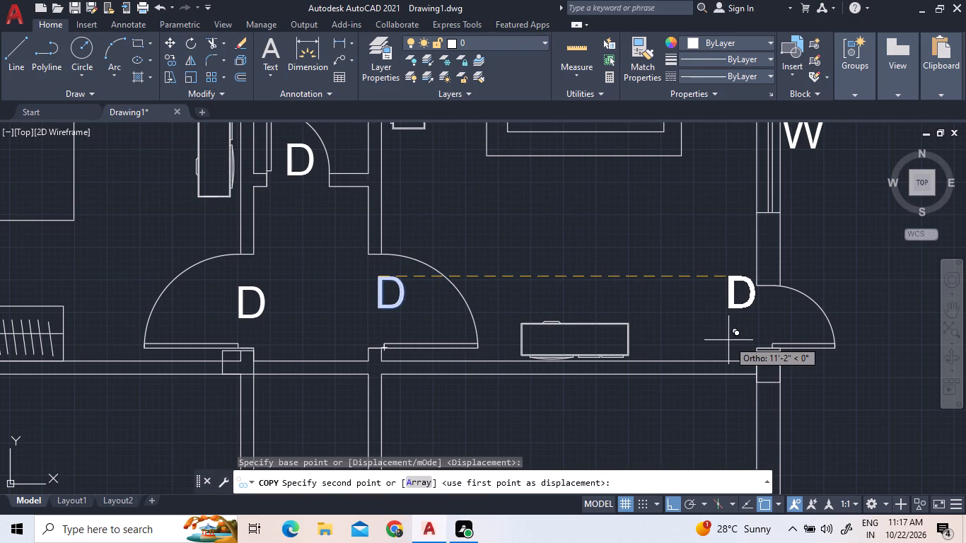
key("F8")
left_click(755, 300)
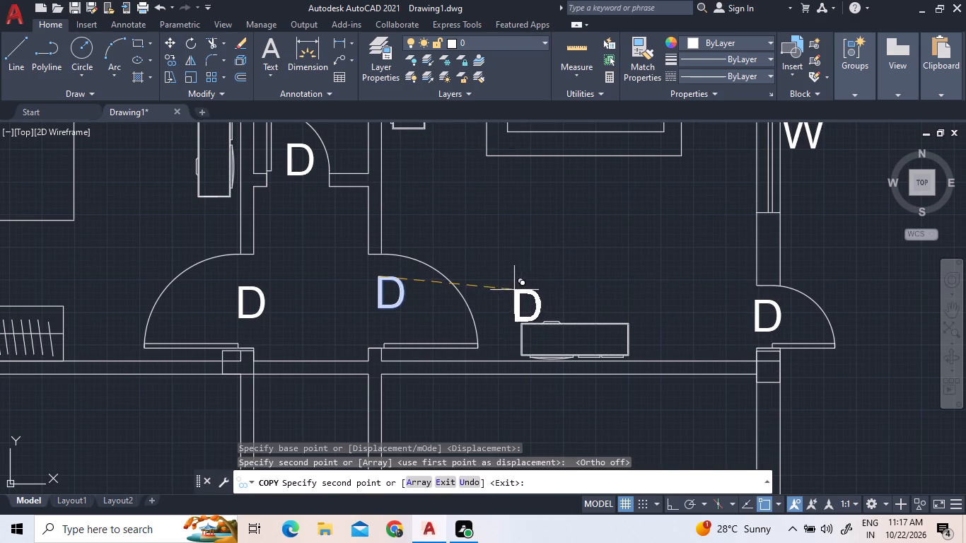
key("Escape")
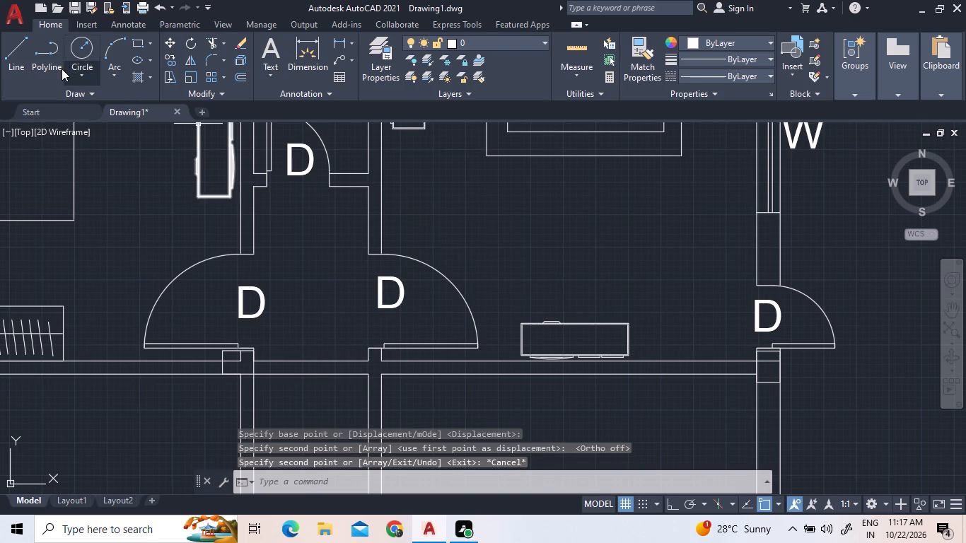
Extend the corridor-side faces of the two lower vertical partitions up across the horizontal partition.
left_click(18, 64)
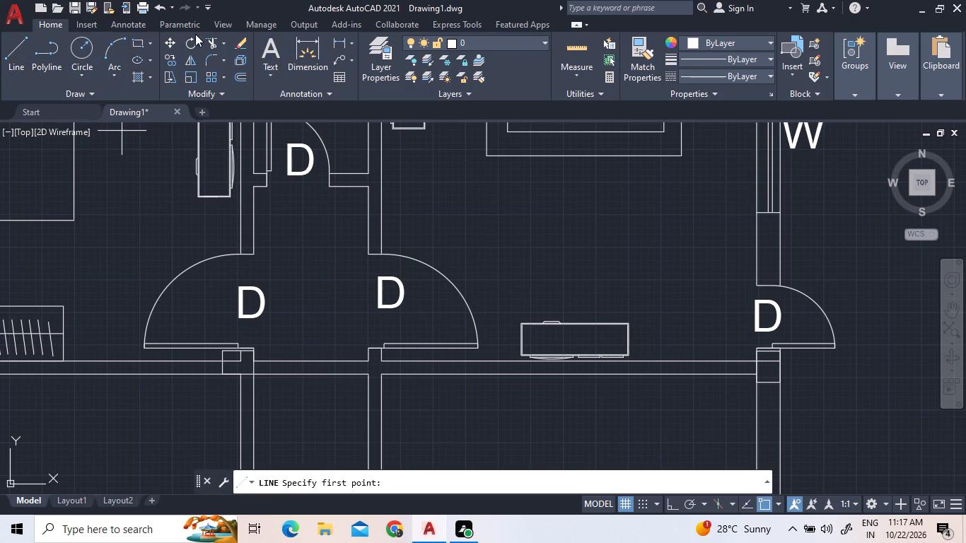
left_click(221, 41)
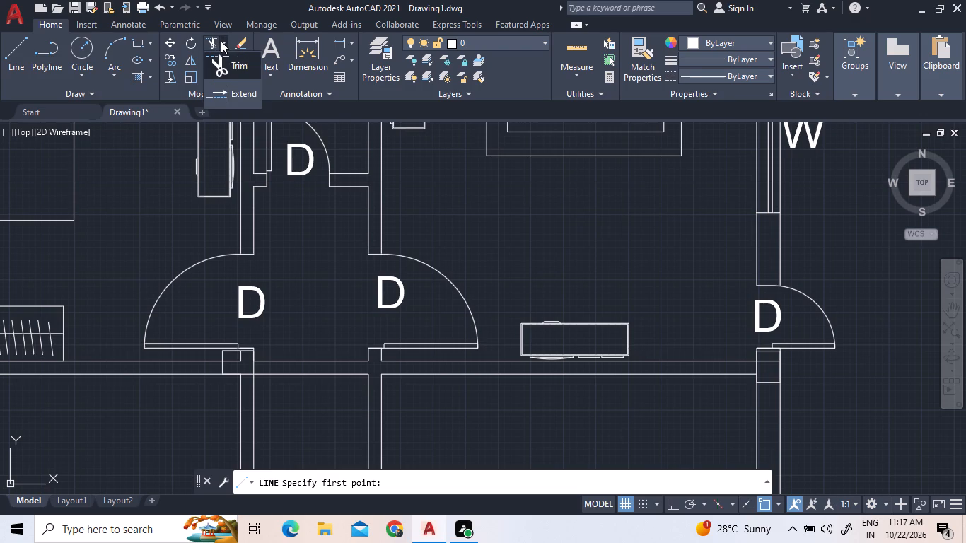
left_click(231, 98)
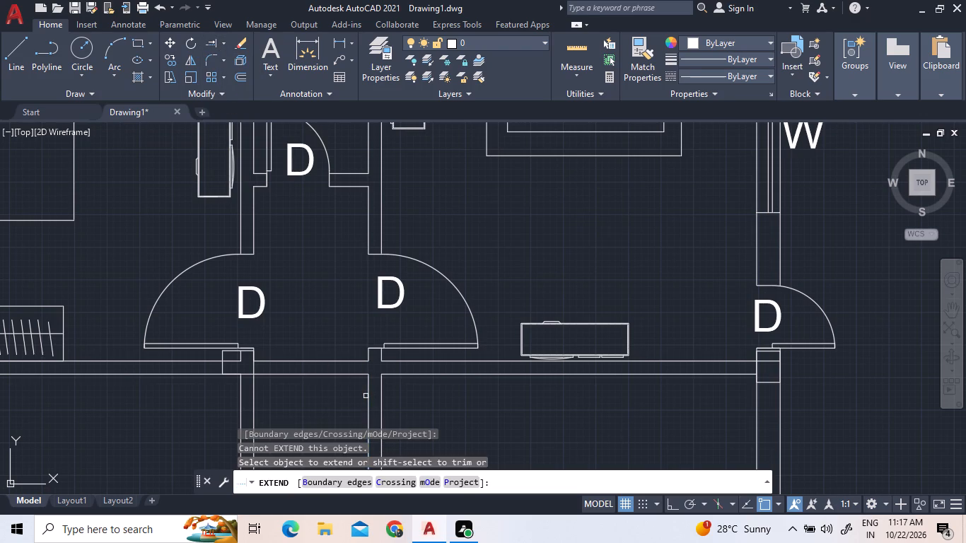
left_click(368, 395)
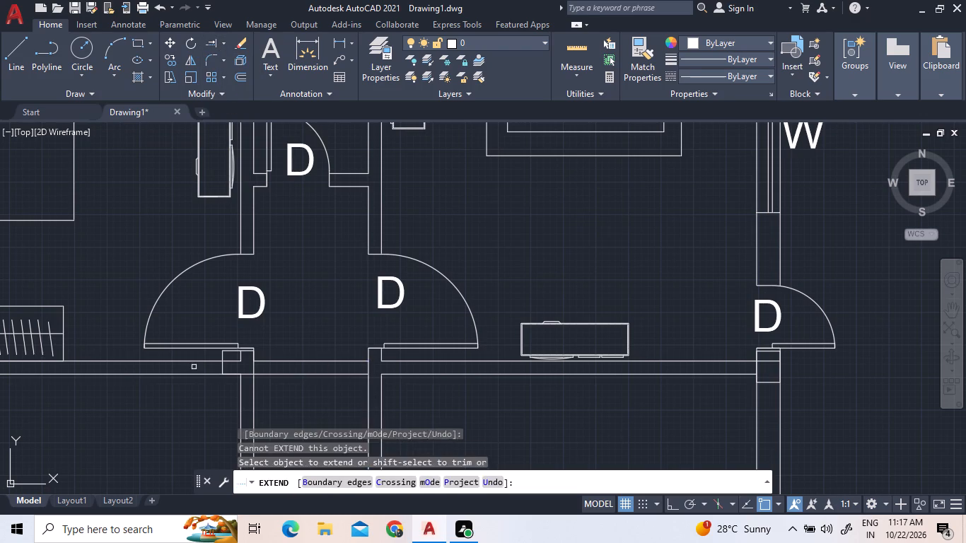
left_click(255, 388)
right_click(293, 308)
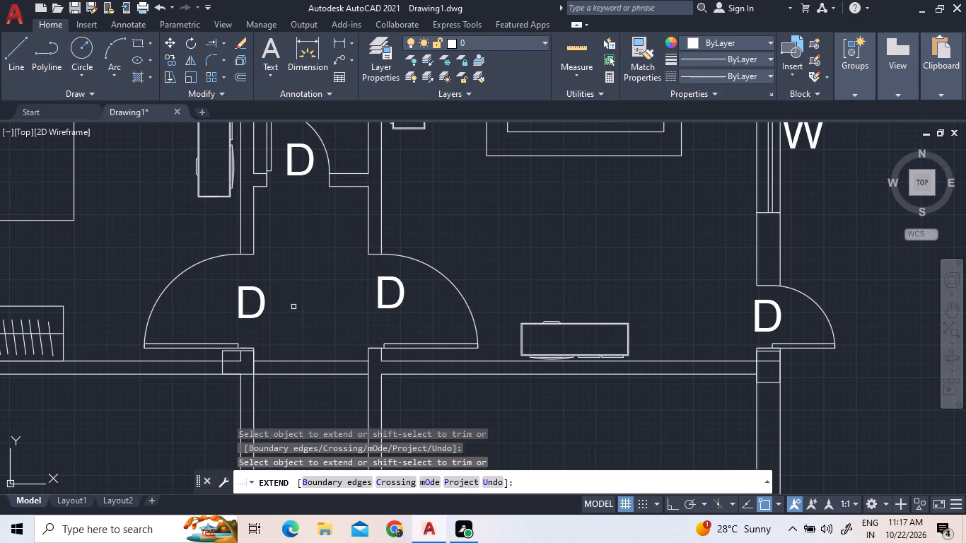
left_click(308, 316)
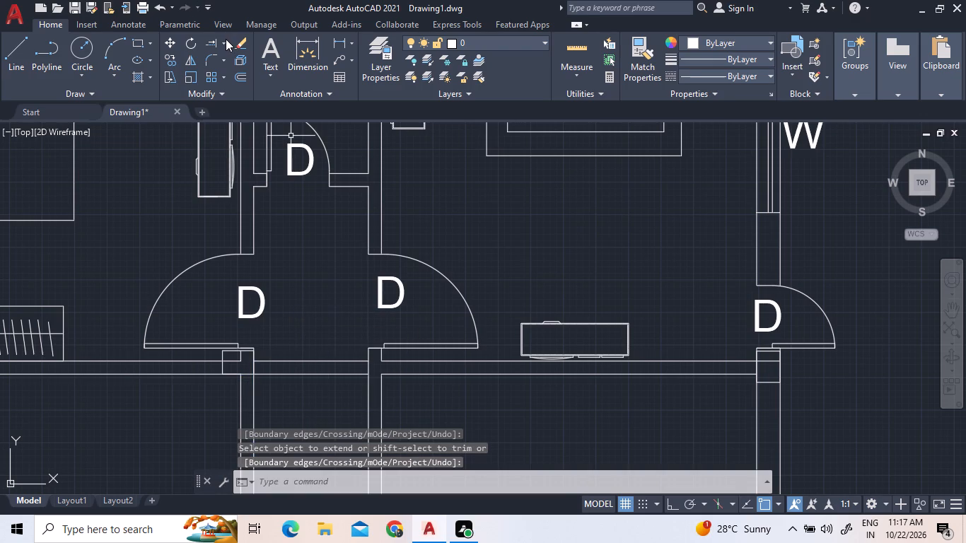
Trim both horizontal partition lines between the two vertical partitions to open the corridor southward.
left_click(226, 39)
left_click(207, 68)
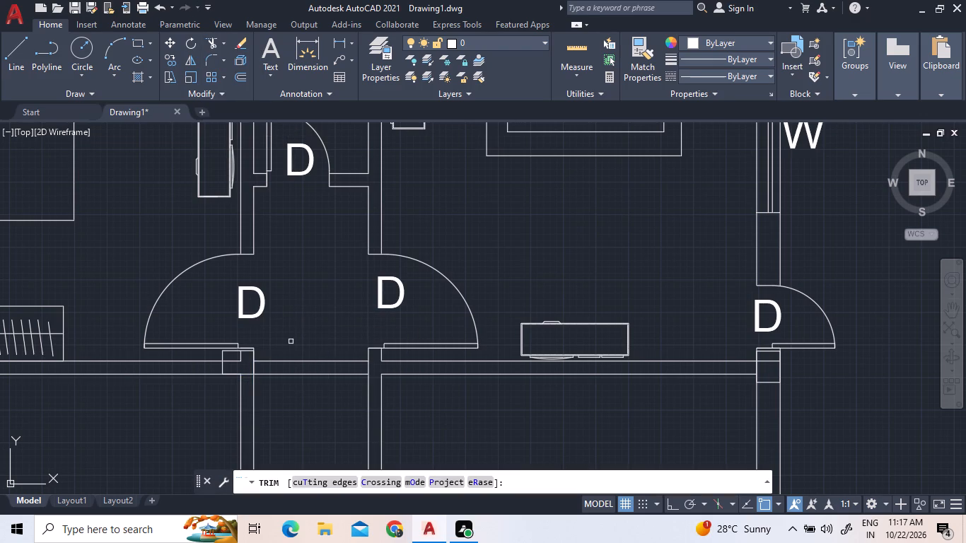
left_click(295, 349)
left_click(297, 408)
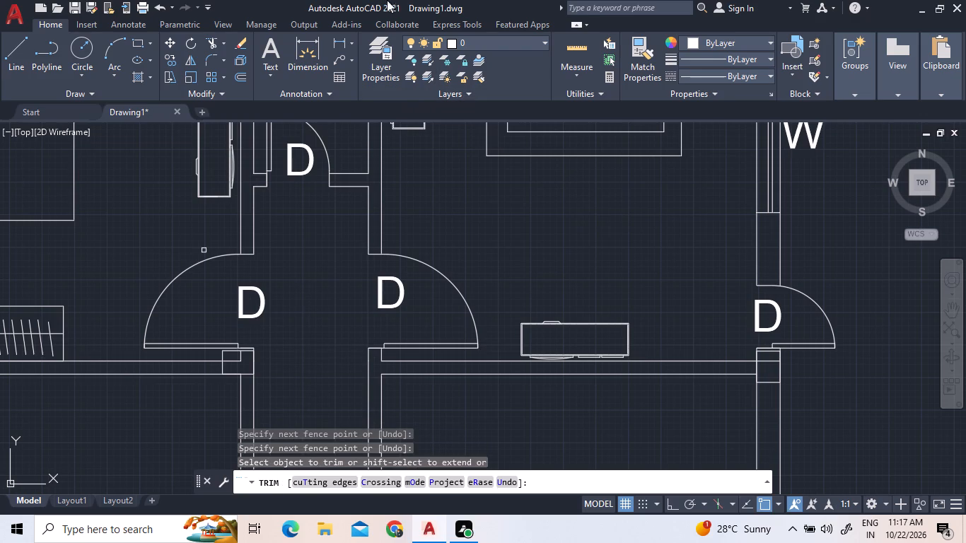
right_click(508, 238)
left_click(531, 252)
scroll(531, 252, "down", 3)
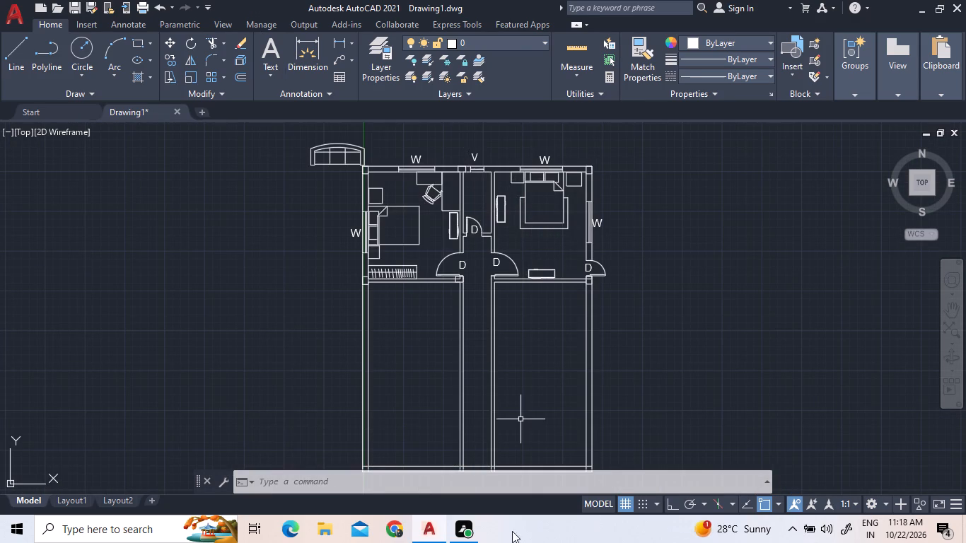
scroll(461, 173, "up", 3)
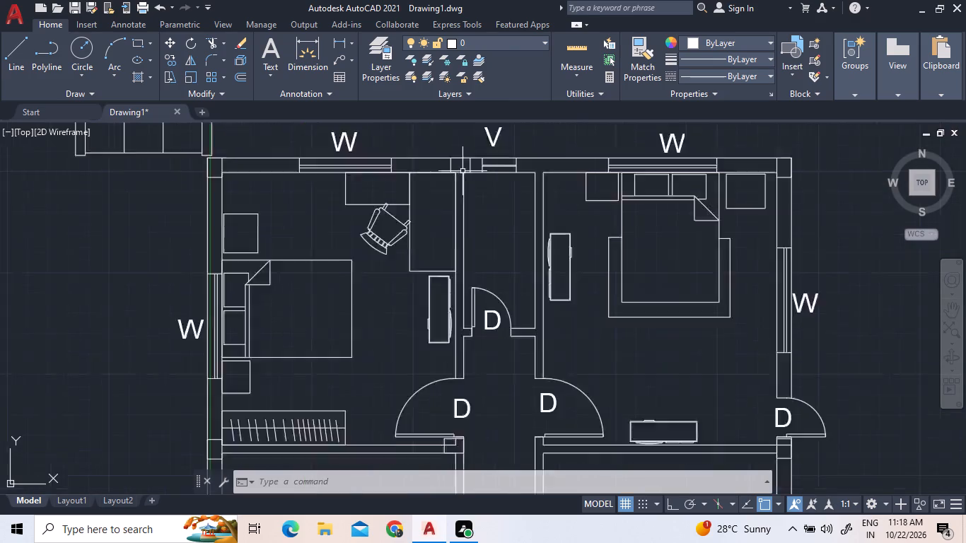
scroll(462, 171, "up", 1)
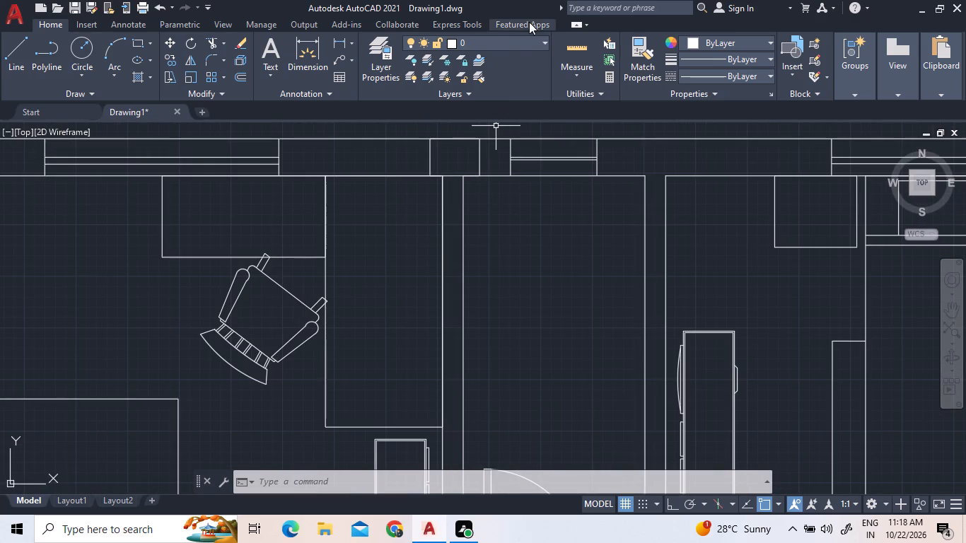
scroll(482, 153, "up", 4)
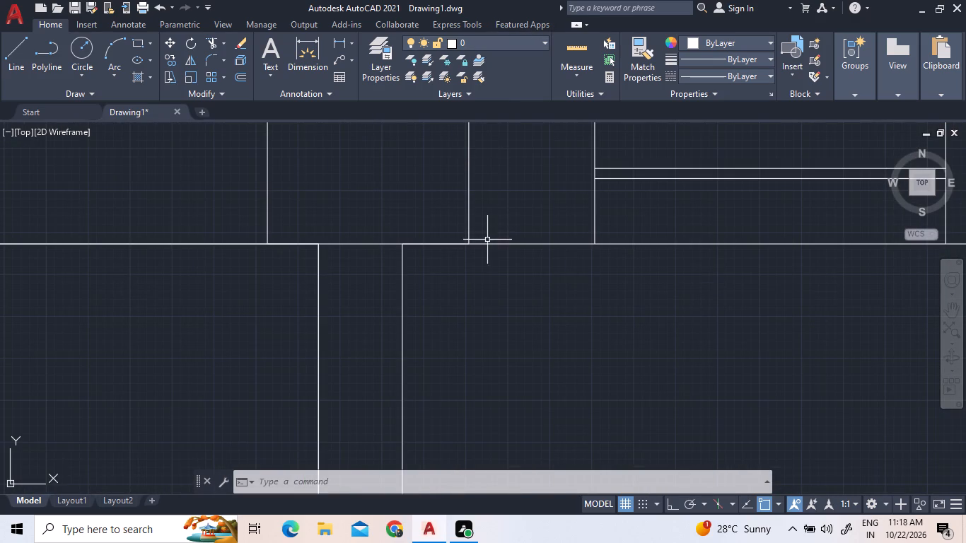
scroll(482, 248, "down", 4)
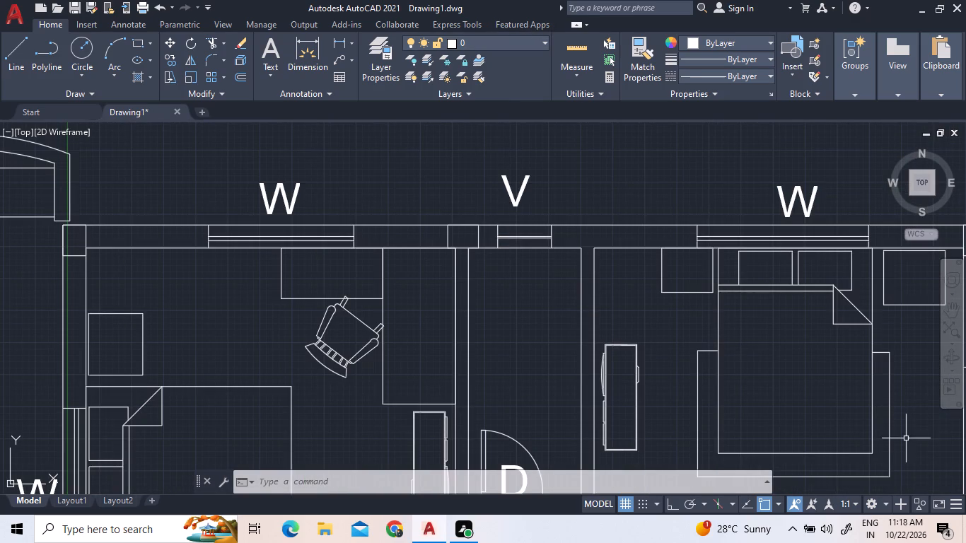
Draw a horizontal line across the small room below the V opening, from its west partition to its east partition, with Ortho on.
scroll(898, 441, "up", 1)
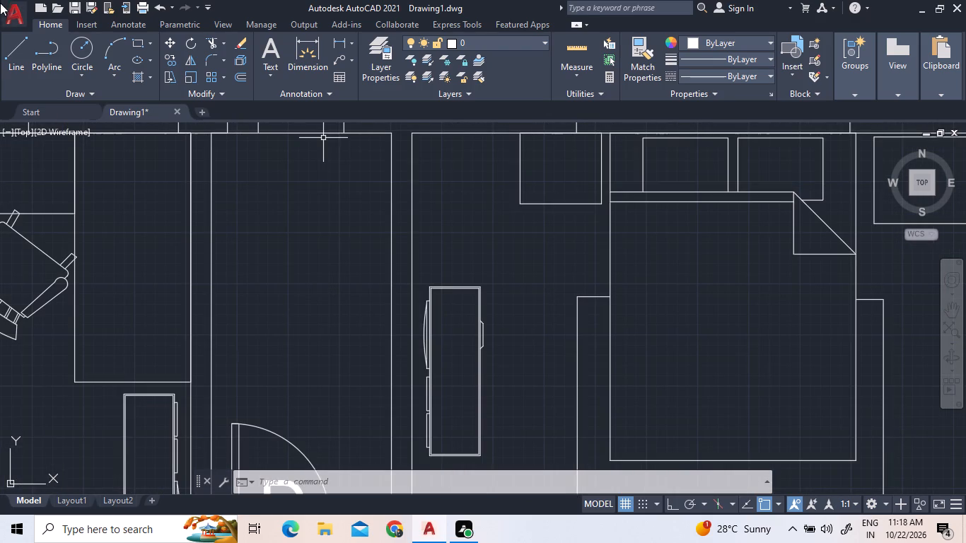
left_click(16, 57)
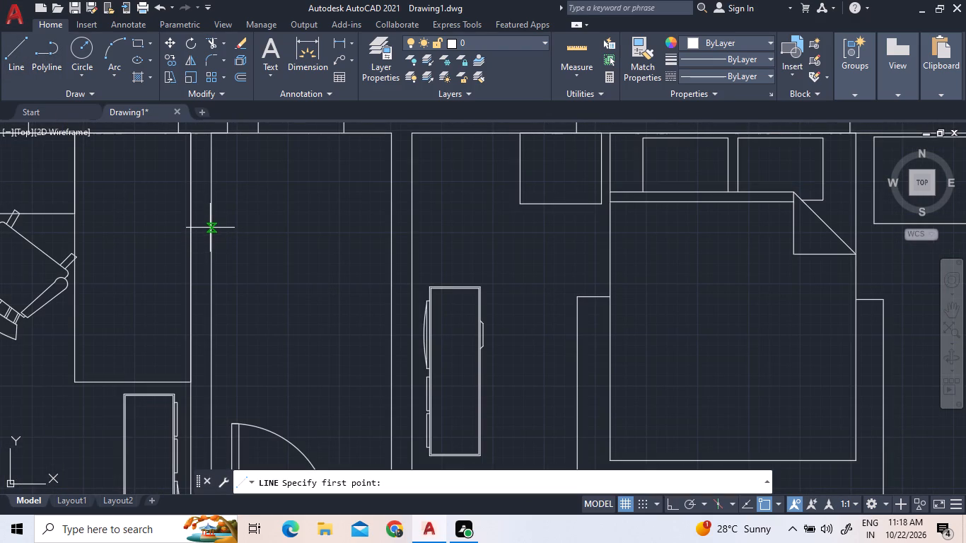
scroll(210, 230, "up", 4)
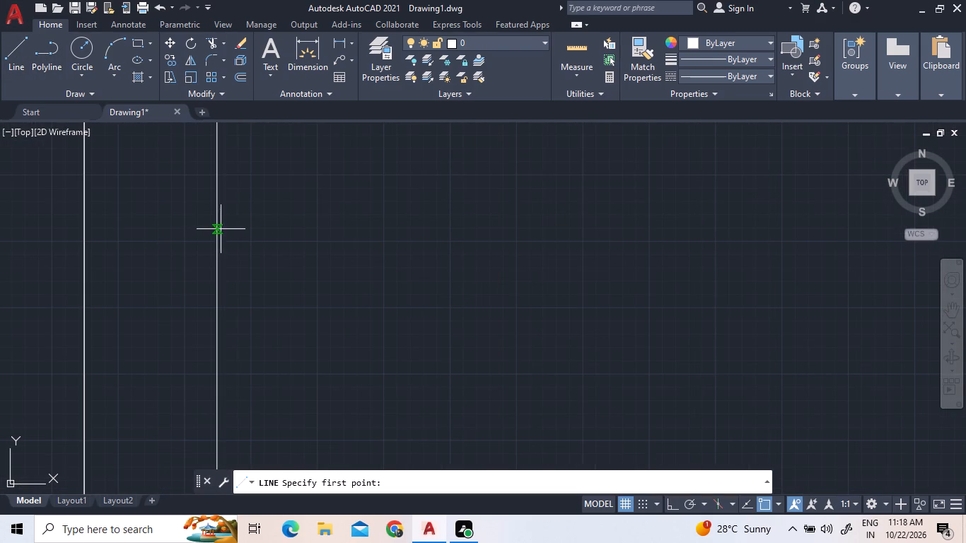
left_click(216, 228)
scroll(453, 230, "down", 4)
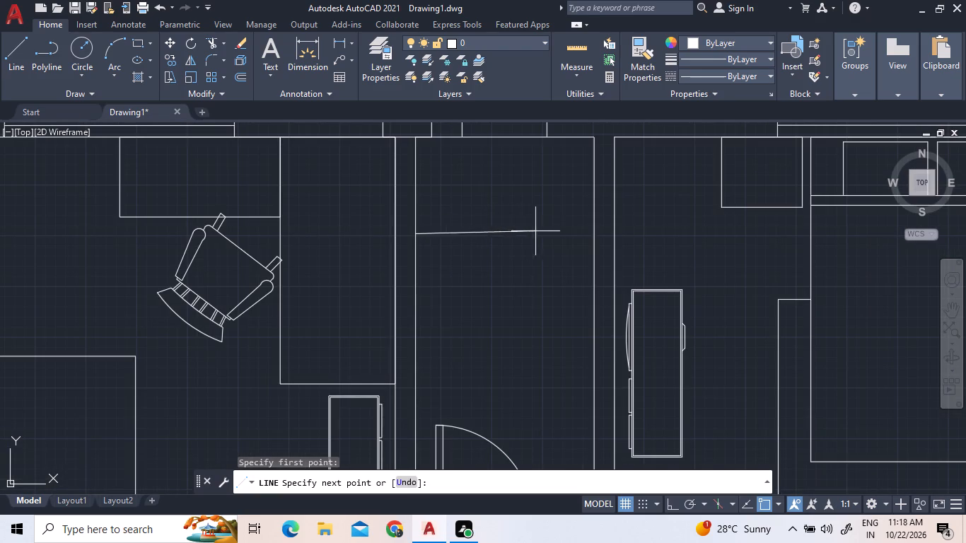
key("F8")
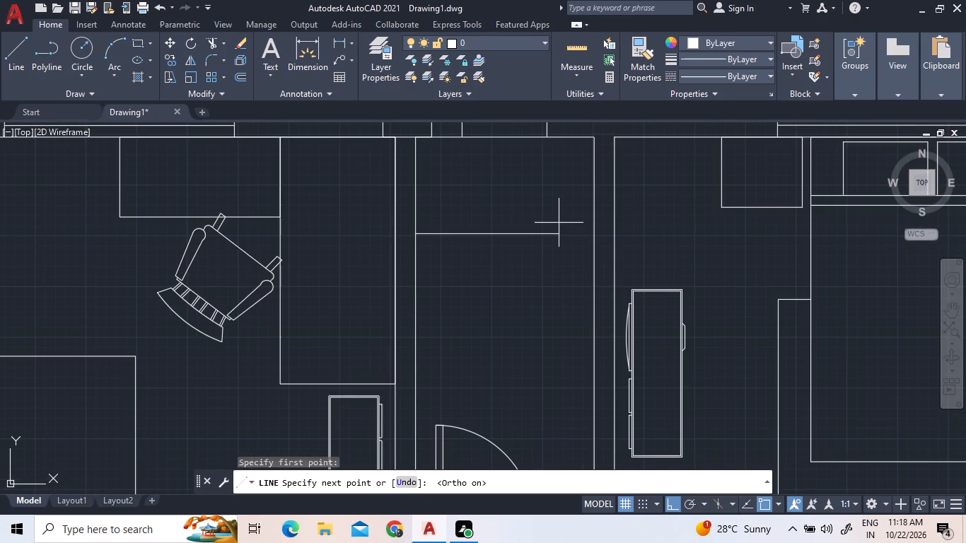
scroll(618, 229, "up", 3)
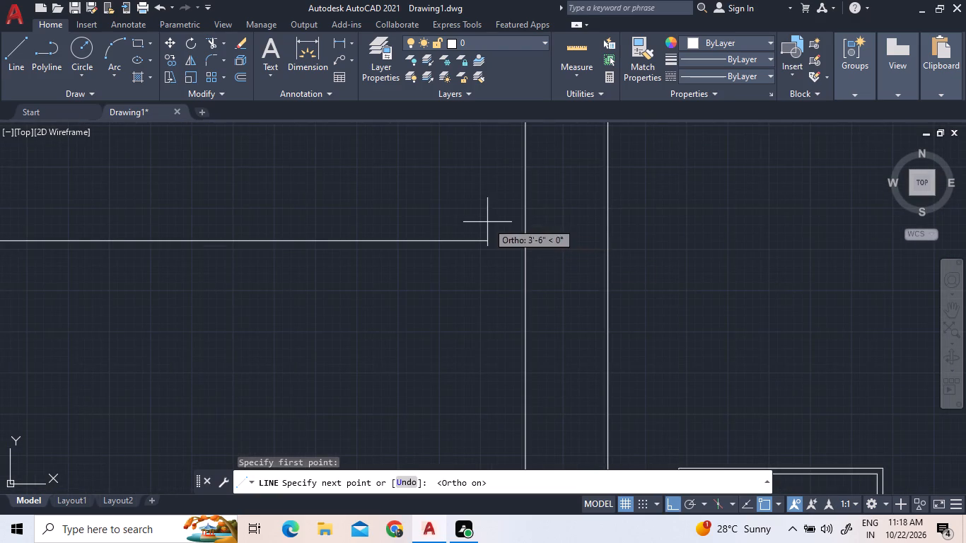
scroll(546, 238, "up", 4)
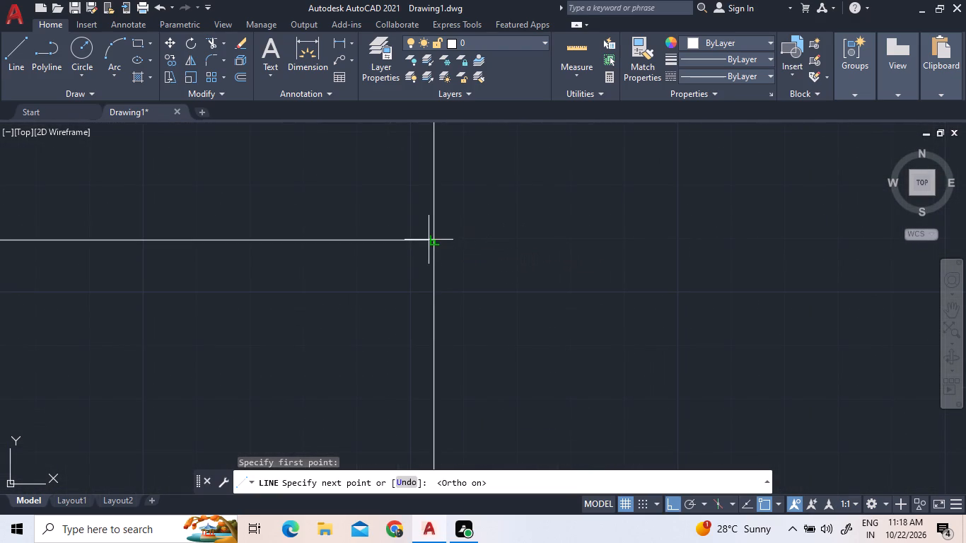
left_click(435, 240)
right_click(594, 226)
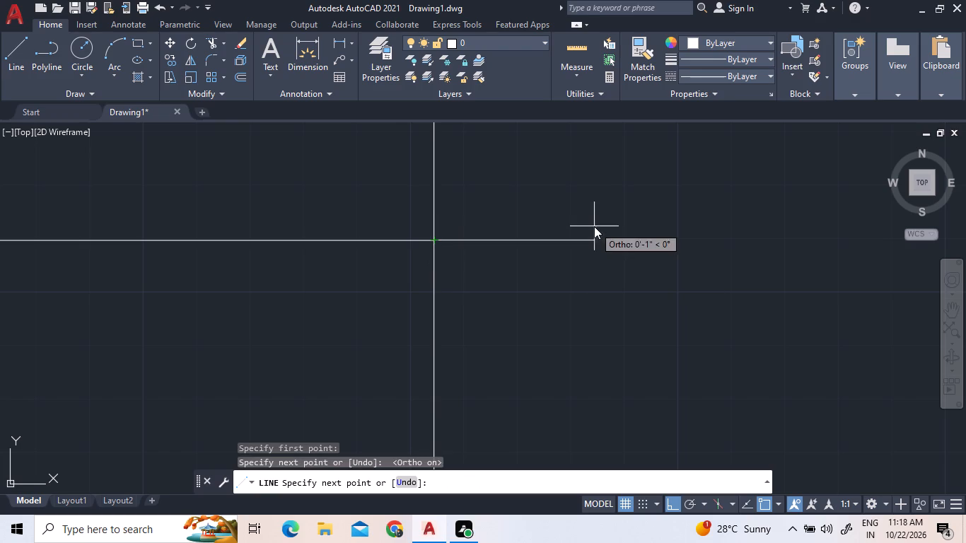
left_click(612, 235)
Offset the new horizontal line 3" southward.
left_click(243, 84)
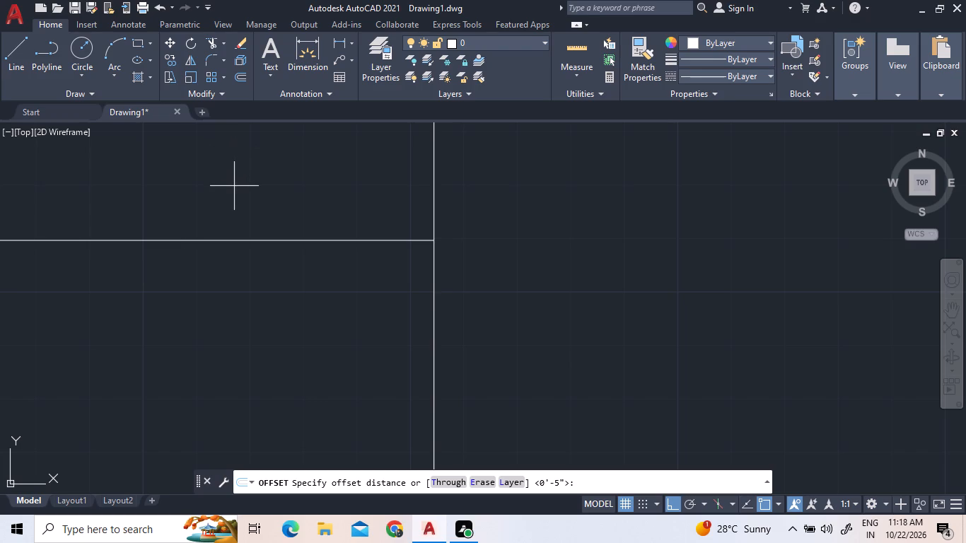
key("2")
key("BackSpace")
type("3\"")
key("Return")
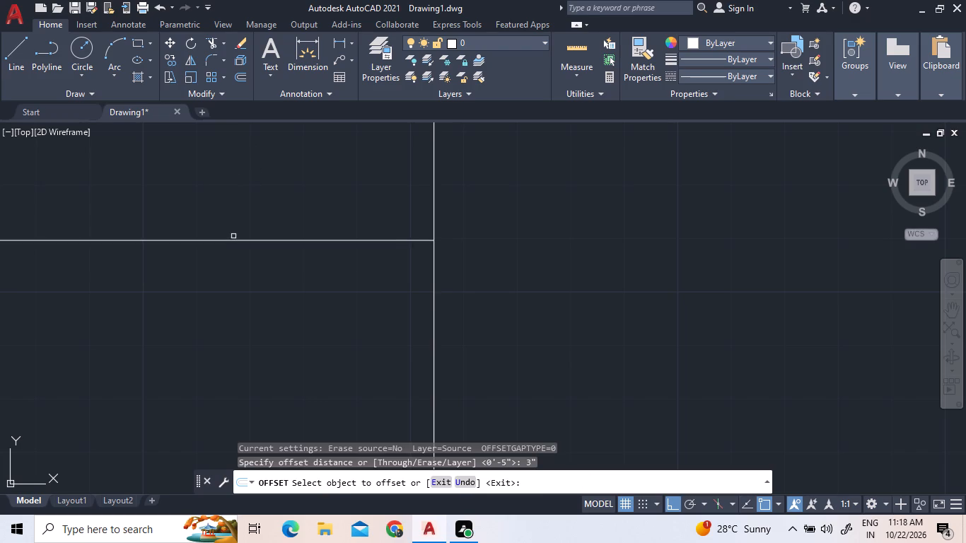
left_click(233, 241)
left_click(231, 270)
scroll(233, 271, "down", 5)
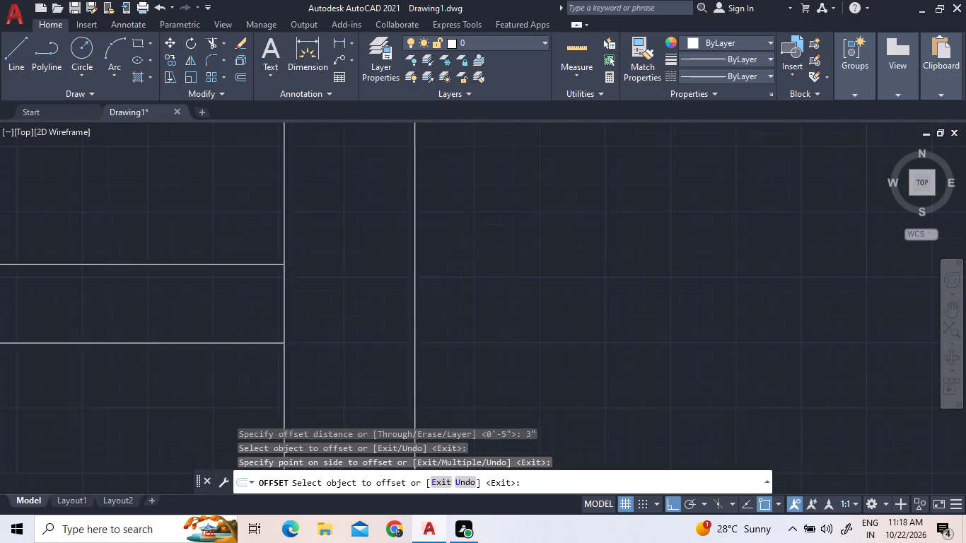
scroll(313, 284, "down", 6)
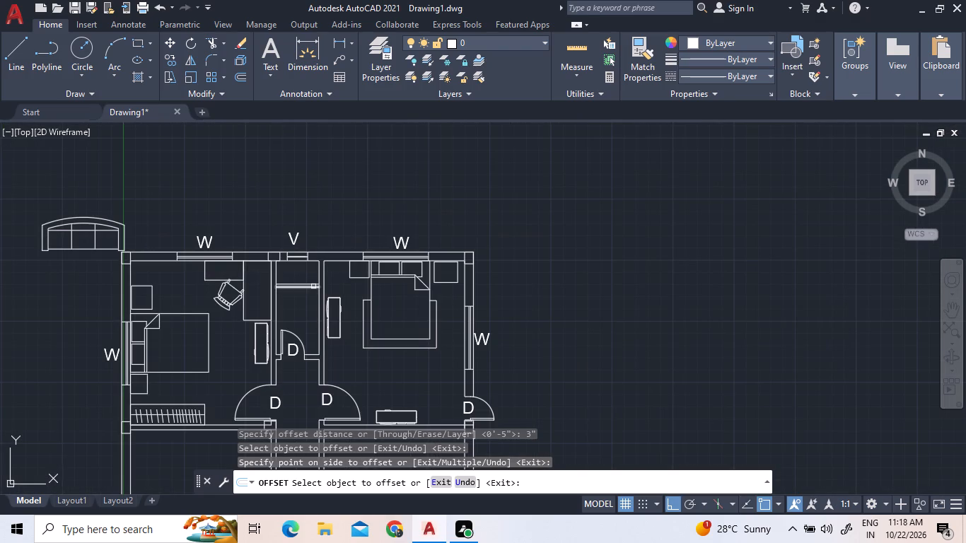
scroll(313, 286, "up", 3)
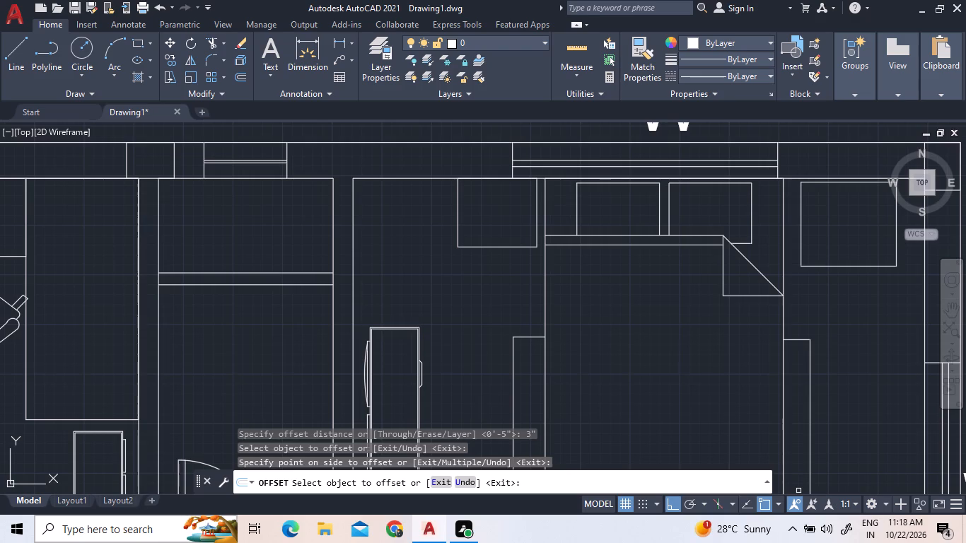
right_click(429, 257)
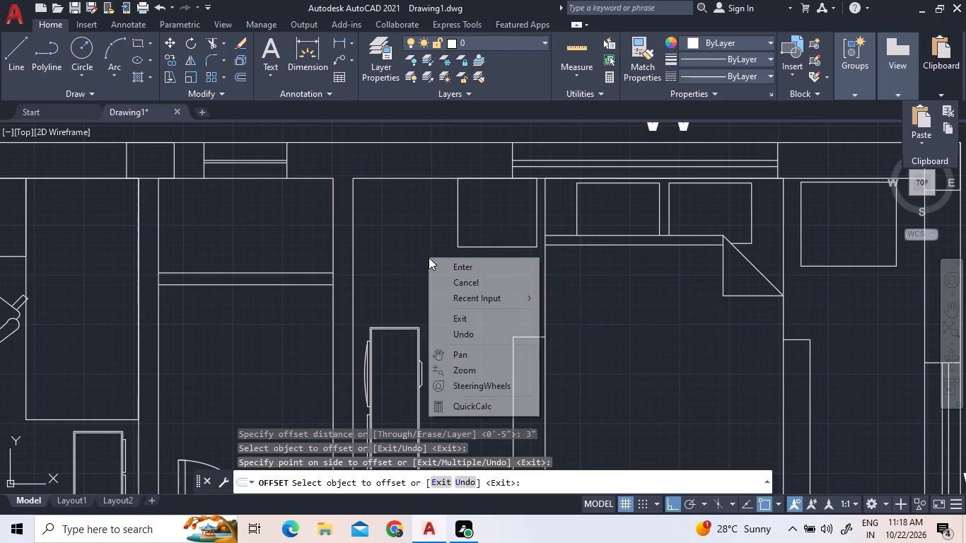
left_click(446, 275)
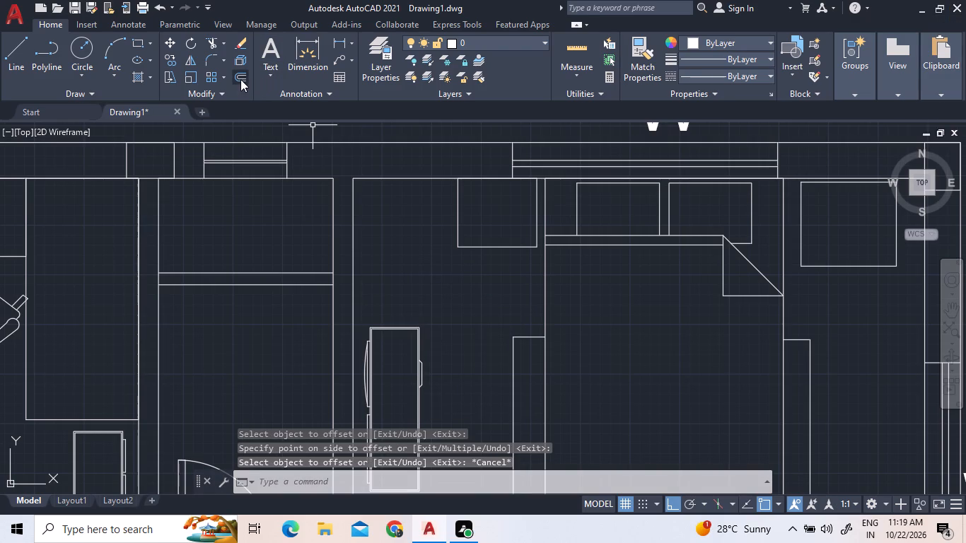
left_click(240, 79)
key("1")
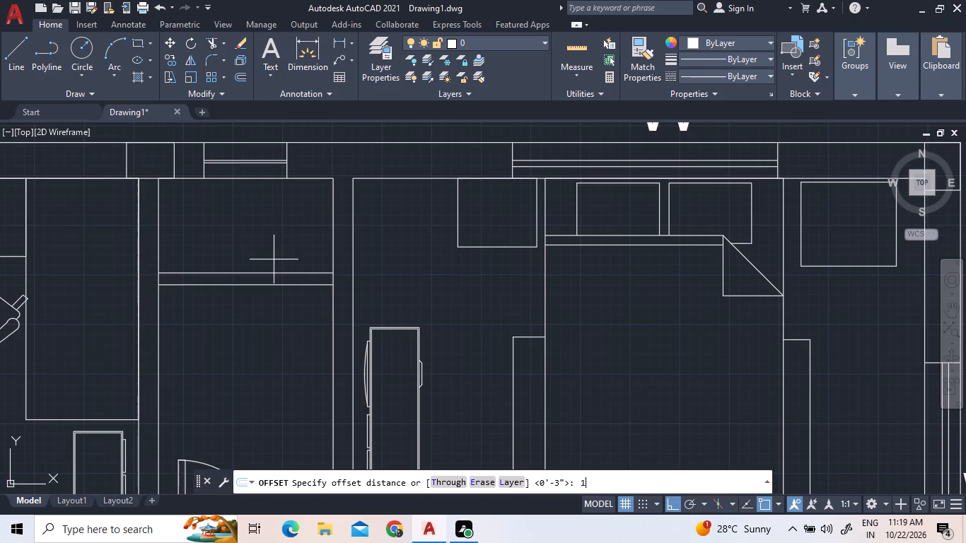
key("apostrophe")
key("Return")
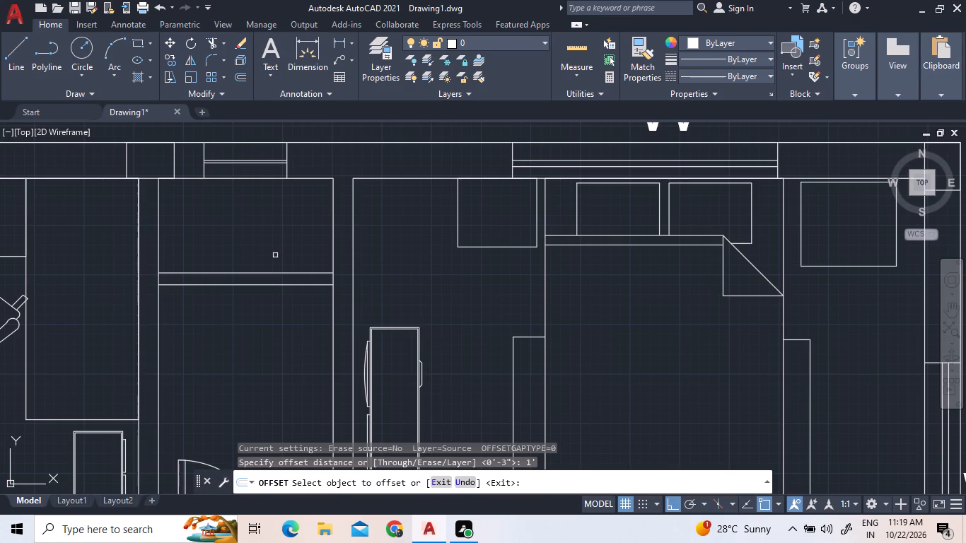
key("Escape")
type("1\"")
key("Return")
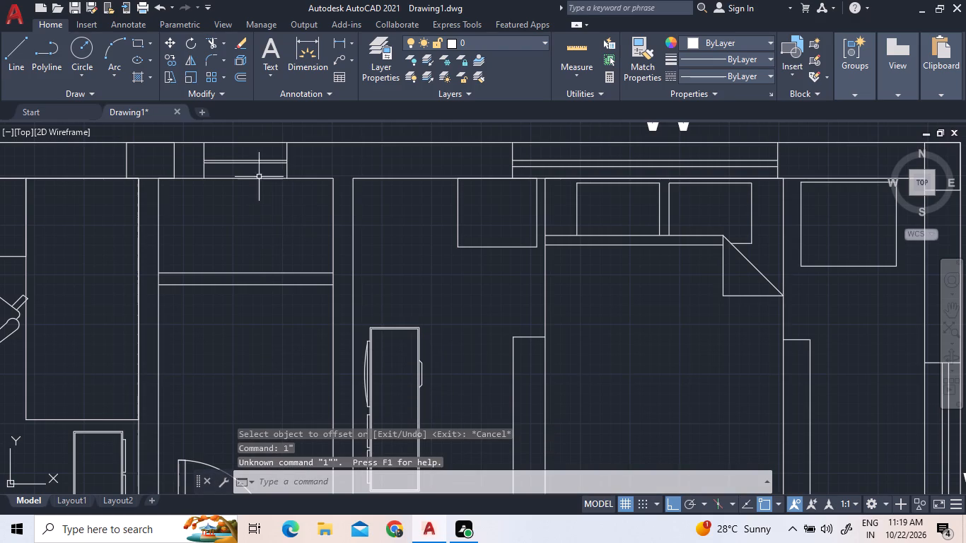
Offset the upper horizontal line in the small room 1" southward.
left_click(240, 78)
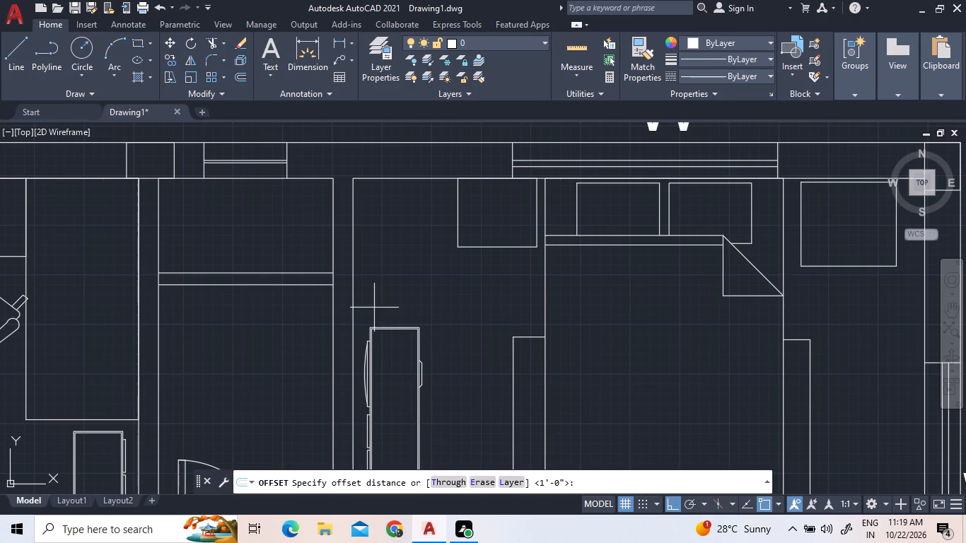
key("1")
key("shift+quotedbl")
key("Return")
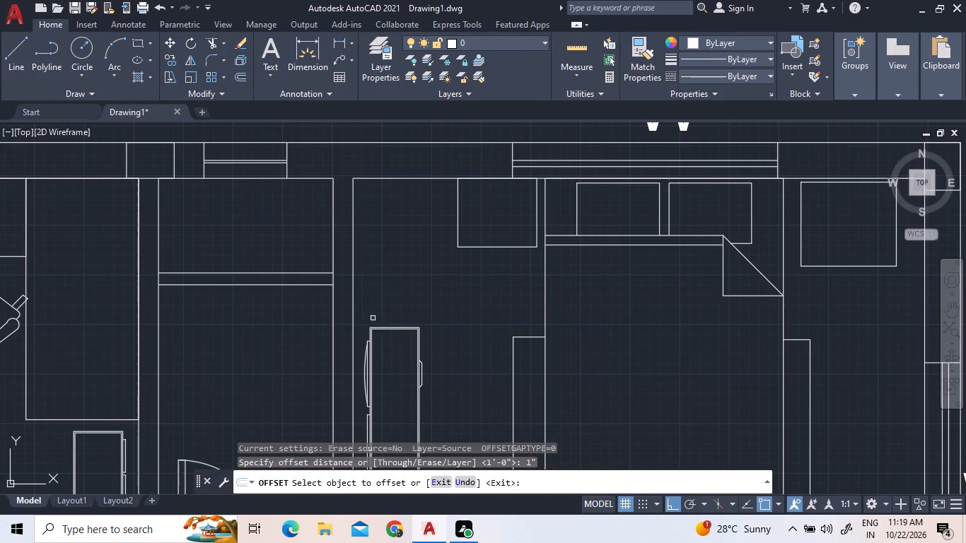
left_click(289, 271)
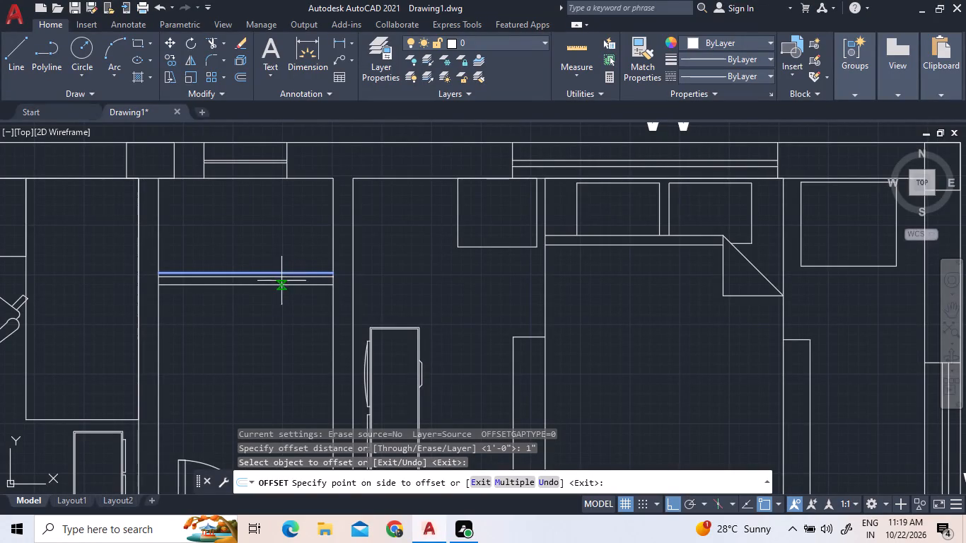
left_click(280, 284)
right_click(291, 296)
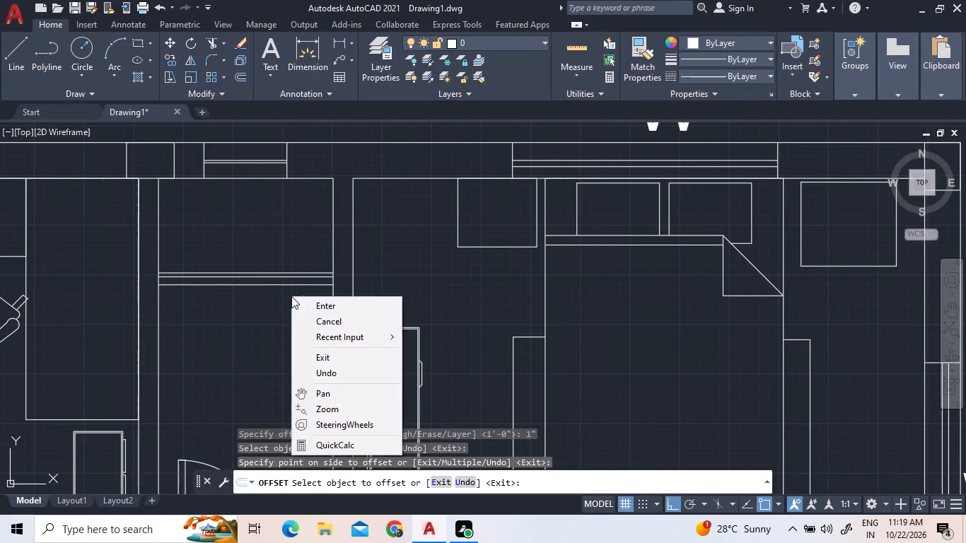
left_click(295, 300)
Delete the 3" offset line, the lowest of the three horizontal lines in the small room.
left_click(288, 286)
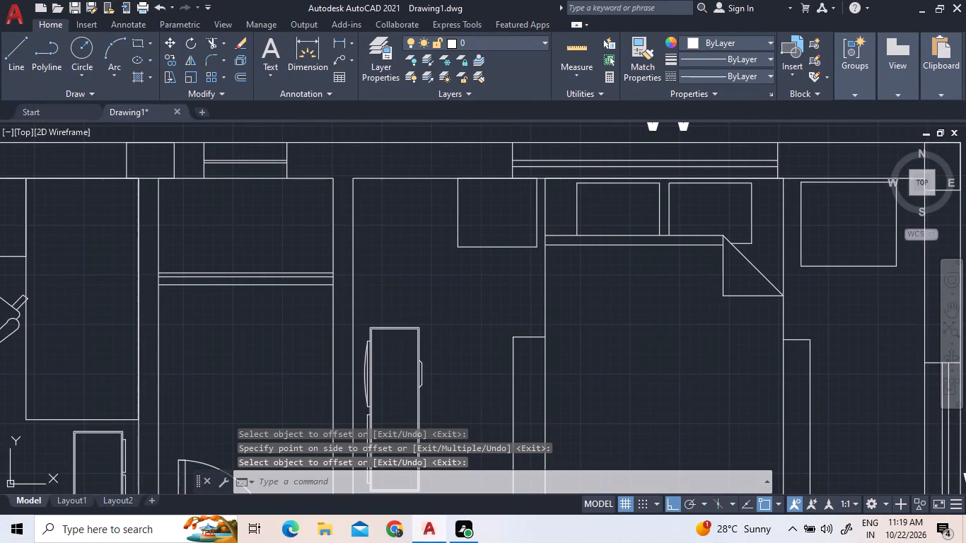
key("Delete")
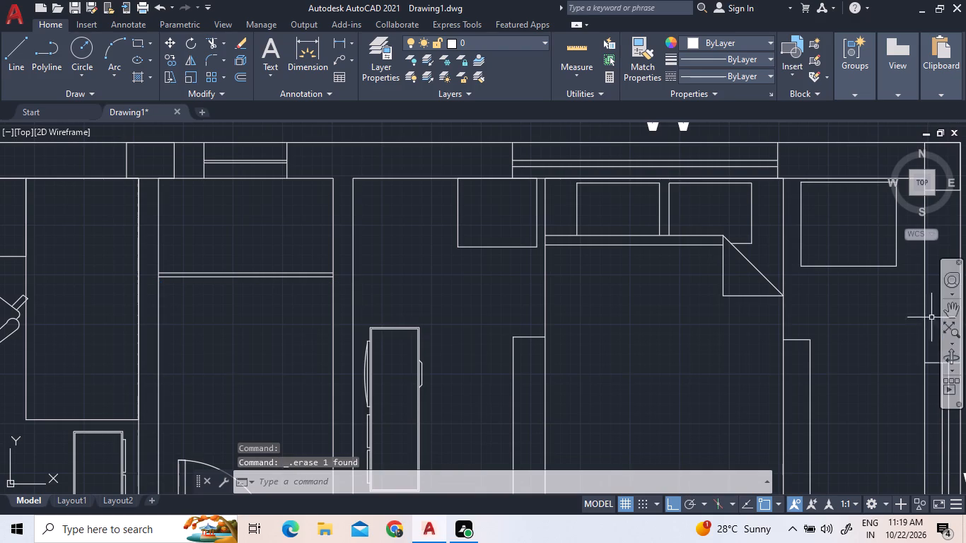
Delete the spare sofa lying outside the plan's northwest corner.
scroll(718, 355, "down", 3)
middle_click_drag(582, 276, 491, 214)
left_click(284, 250)
left_click(252, 201)
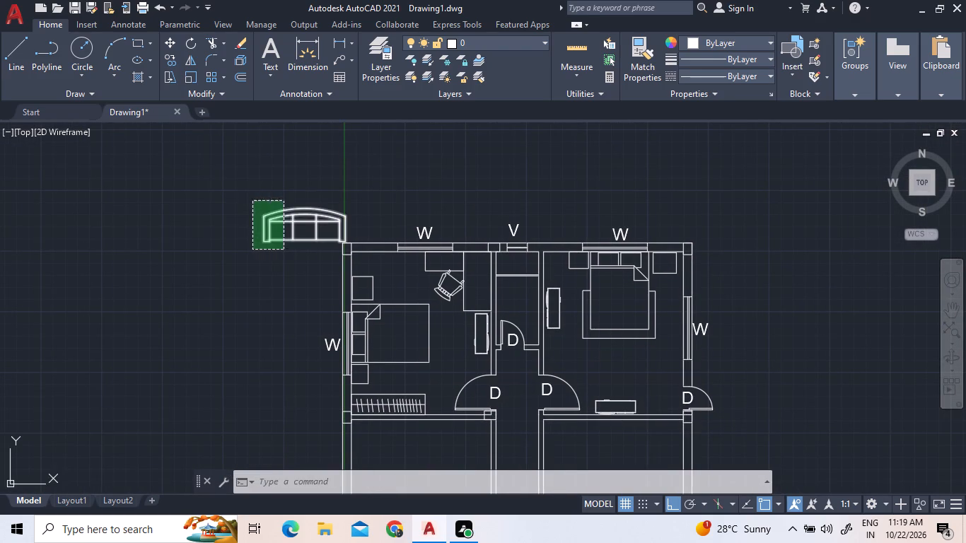
key("Delete")
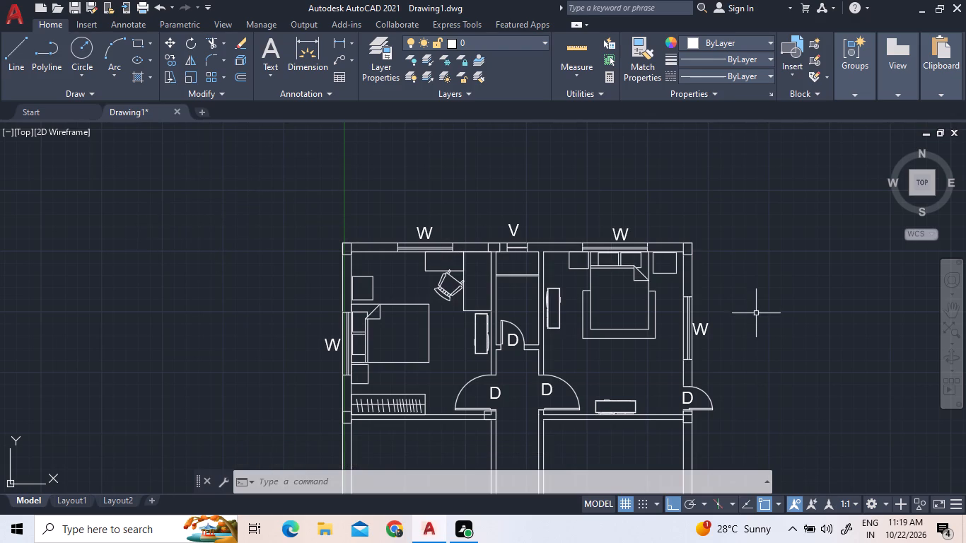
Insert the Toilet - top block from DesignCenter's House Designer.dwg into the small room, between the double line and the door.
scroll(743, 348, "up", 2)
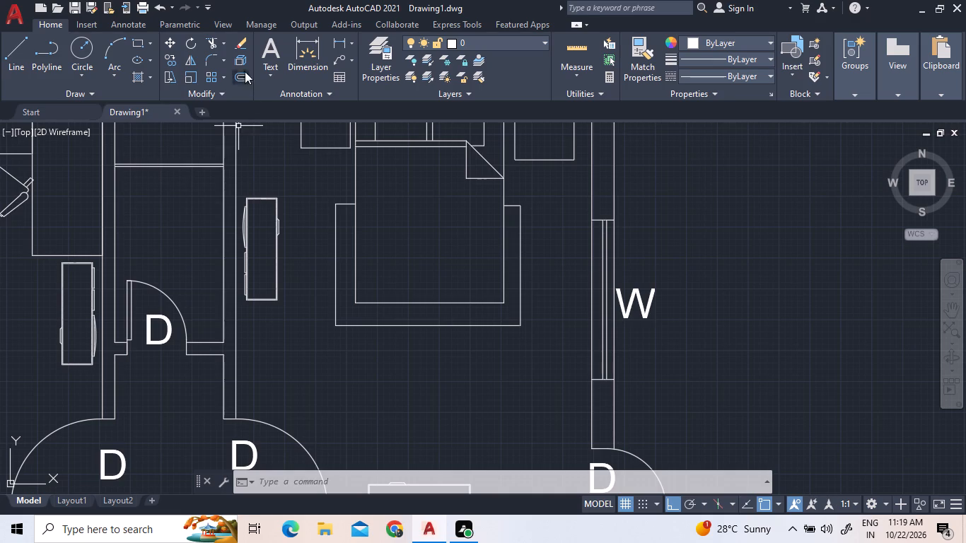
key("d")
key("c")
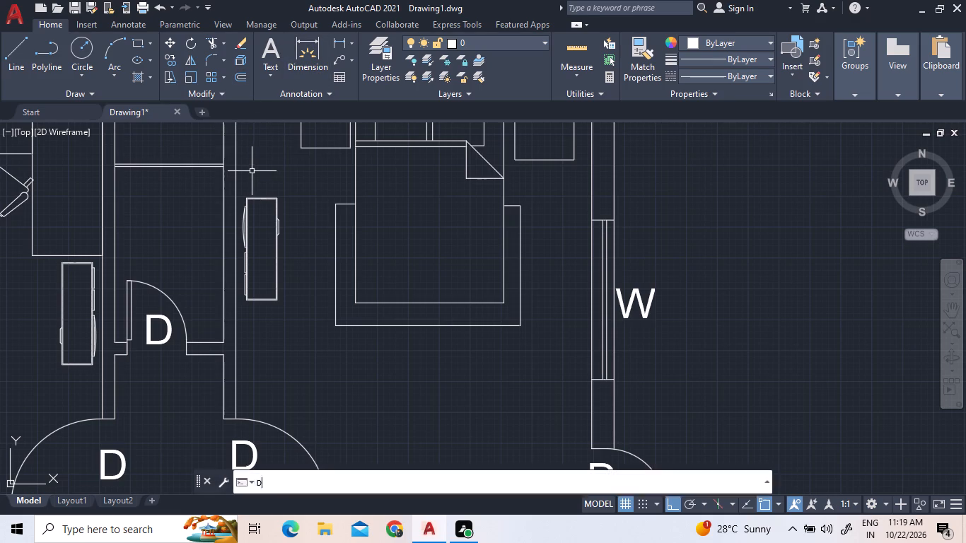
key("space")
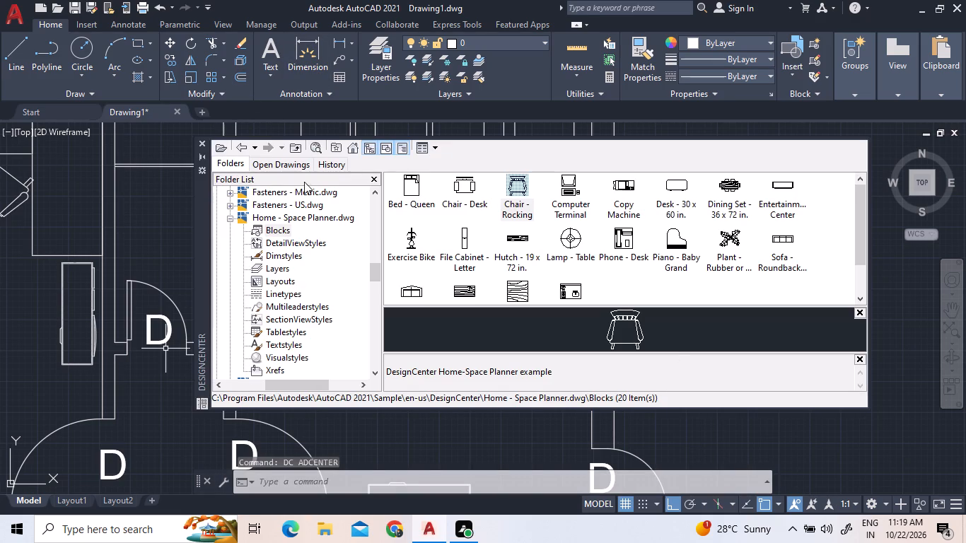
left_click(235, 219)
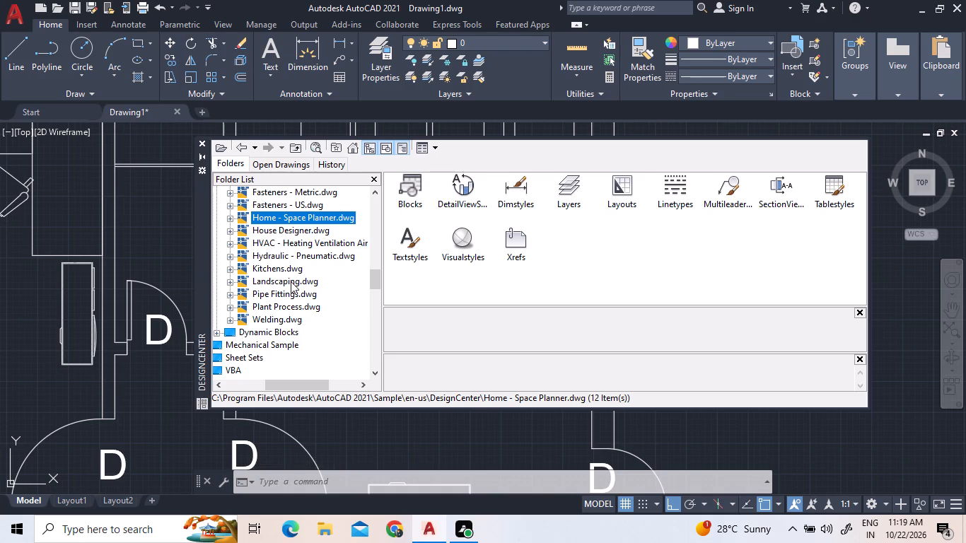
double_click(291, 228)
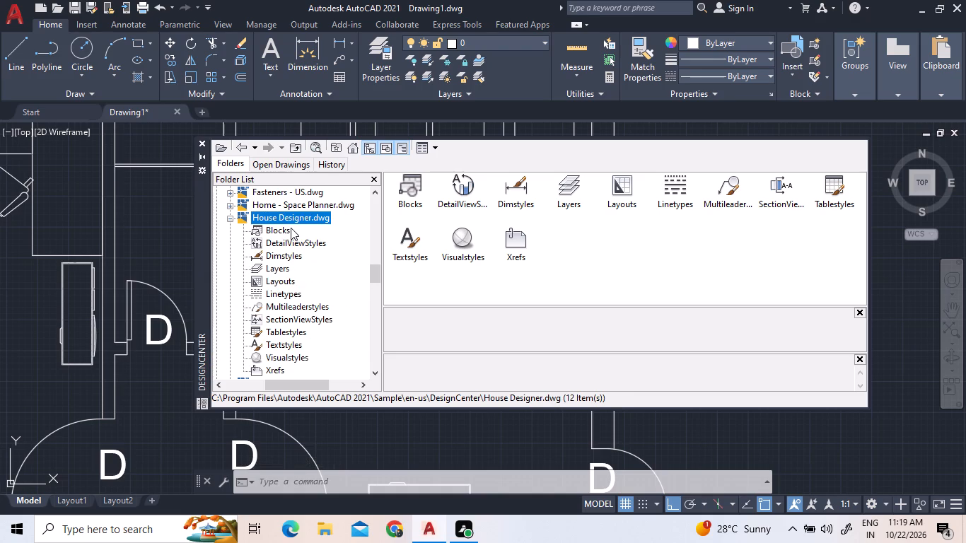
double_click(285, 231)
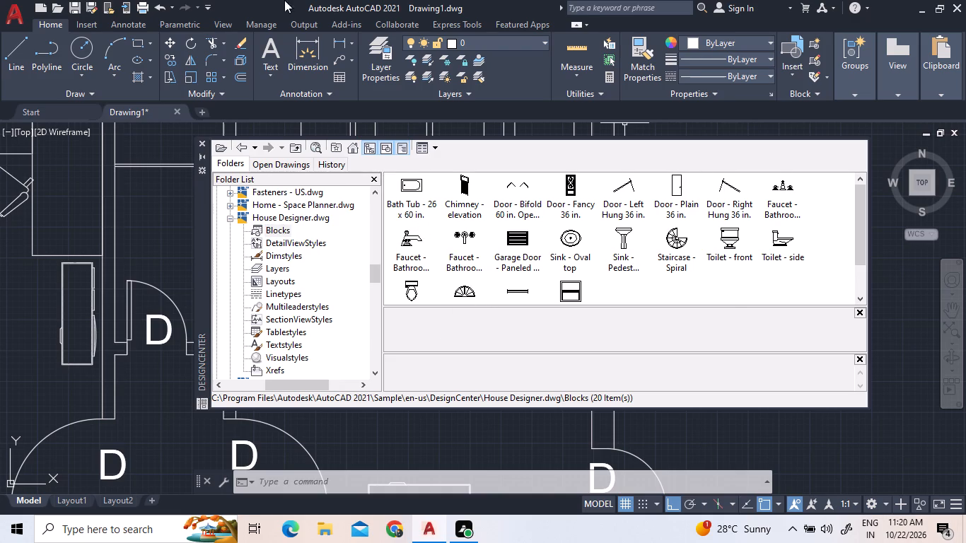
left_click_drag(413, 288, 146, 194)
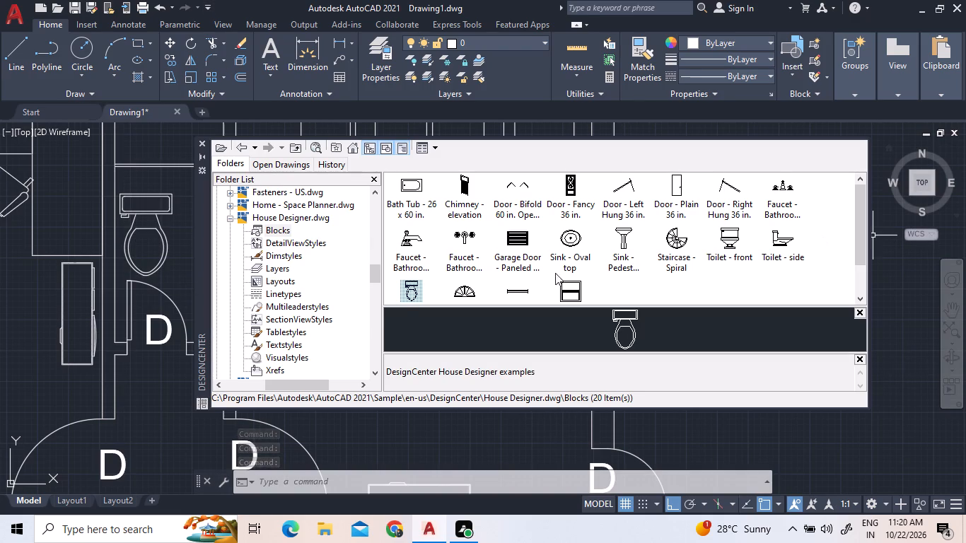
scroll(462, 222, "down", 2)
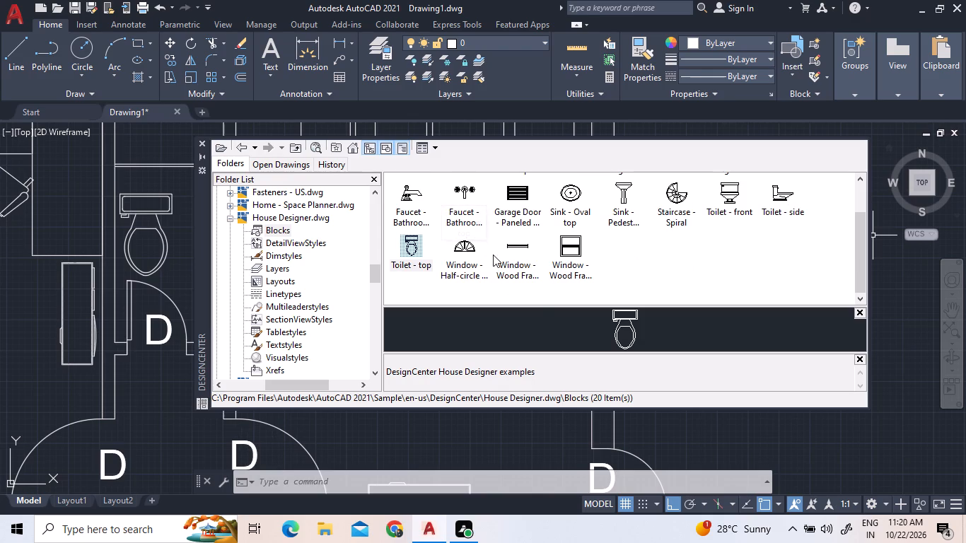
Insert the single-bowl sink block from DesignCenter's Kitchens.dwg into the small room, over the toilet bowl just above the door.
scroll(509, 268, "up", 3)
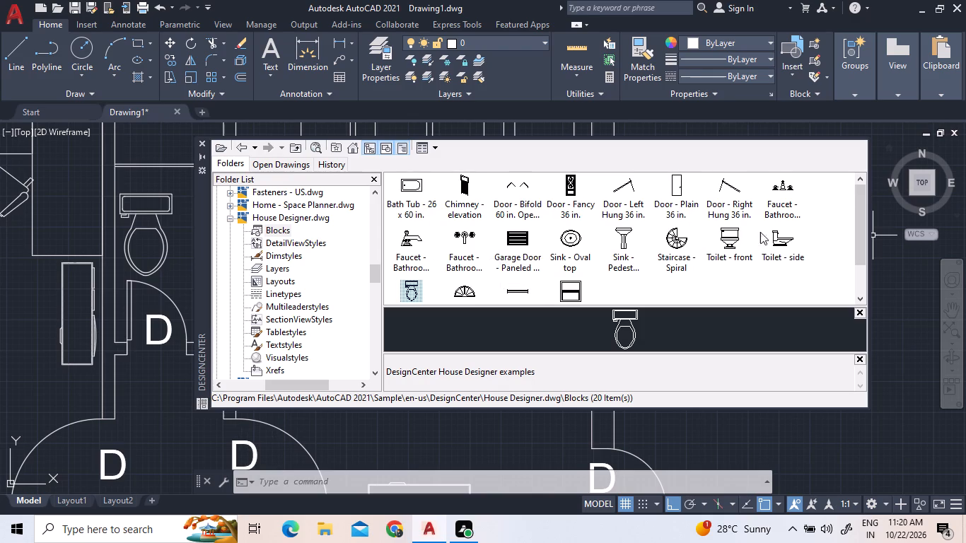
scroll(772, 250, "down", 1)
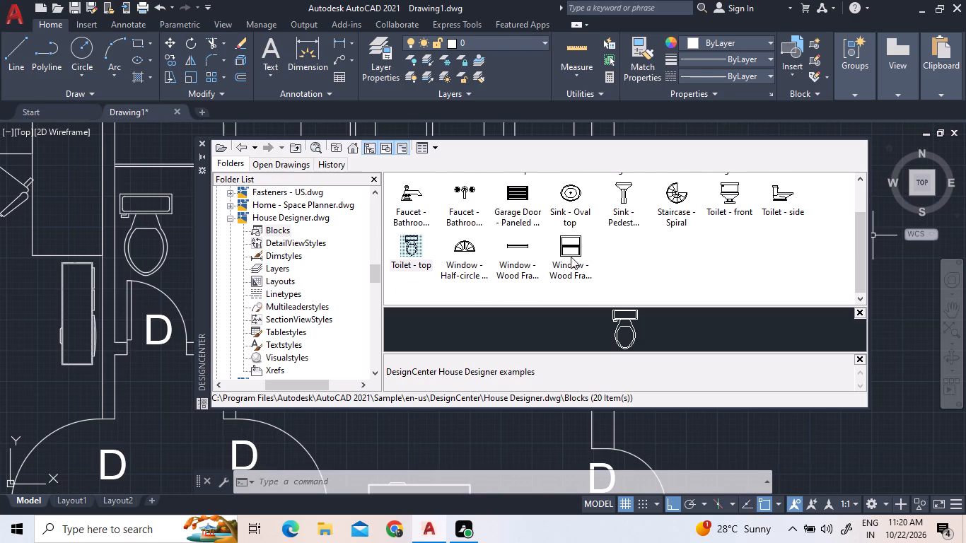
scroll(561, 281, "up", 2)
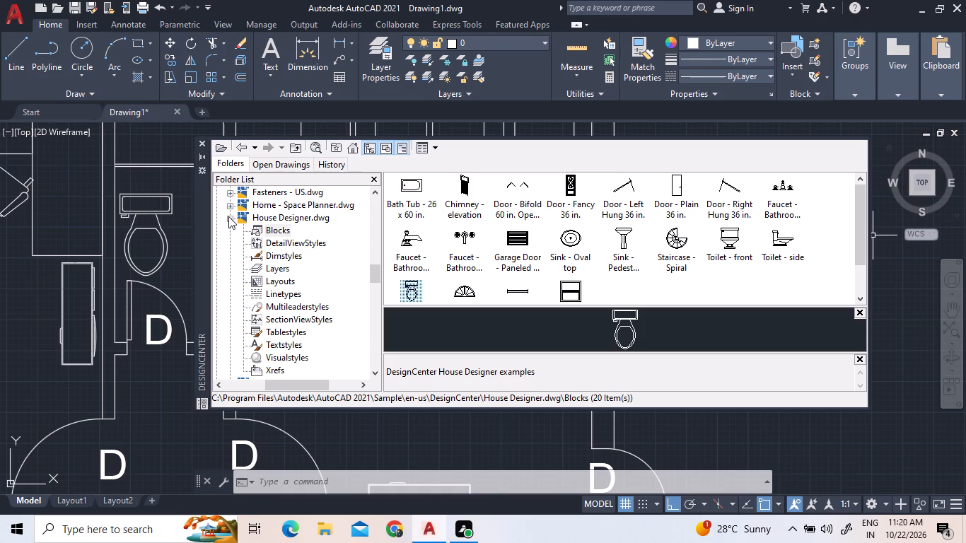
left_click(228, 216)
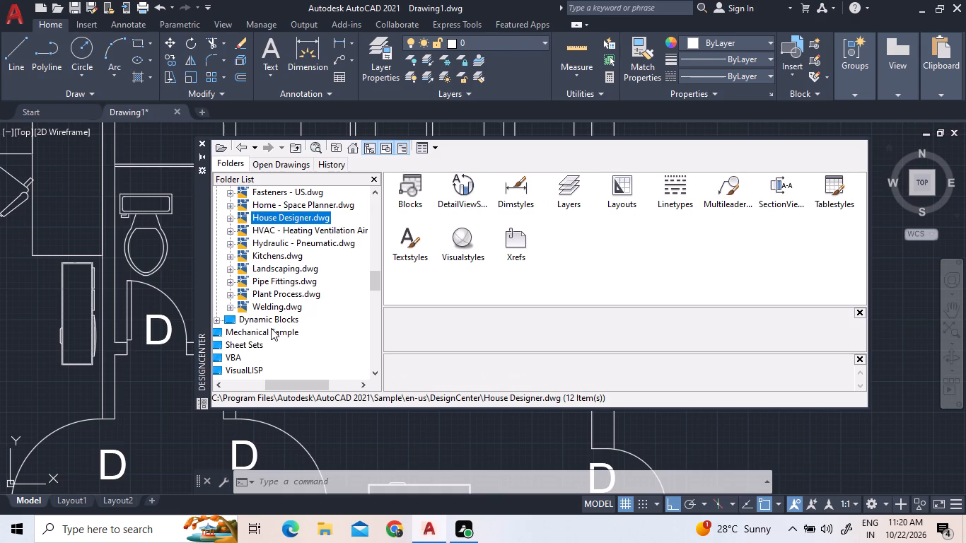
double_click(295, 257)
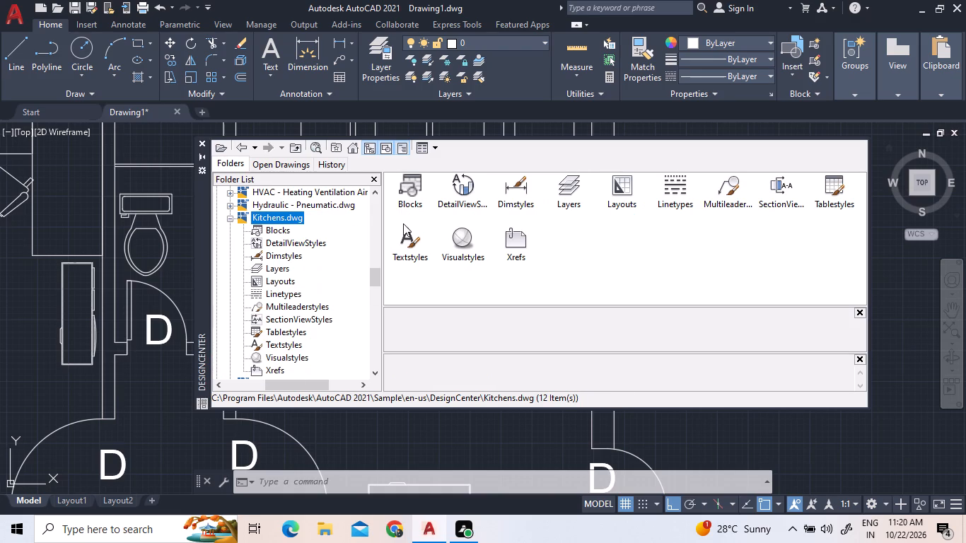
double_click(412, 186)
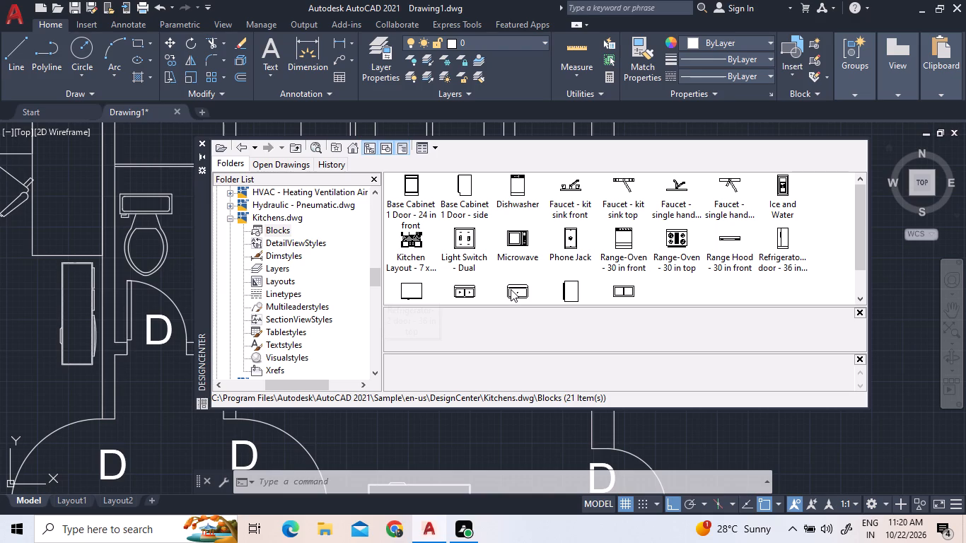
left_click_drag(511, 289, 209, 203)
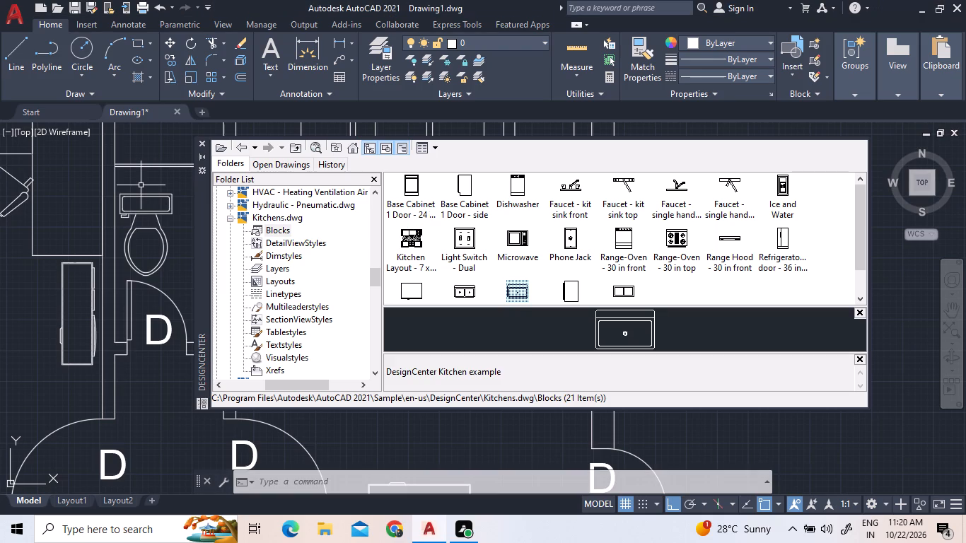
scroll(556, 351, "down", 2)
left_click(524, 314)
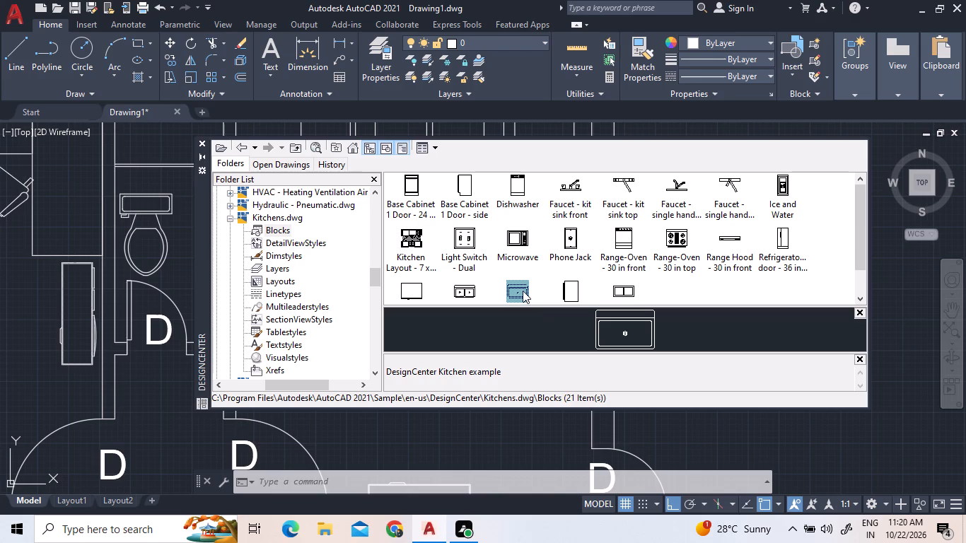
left_click_drag(523, 291, 137, 228)
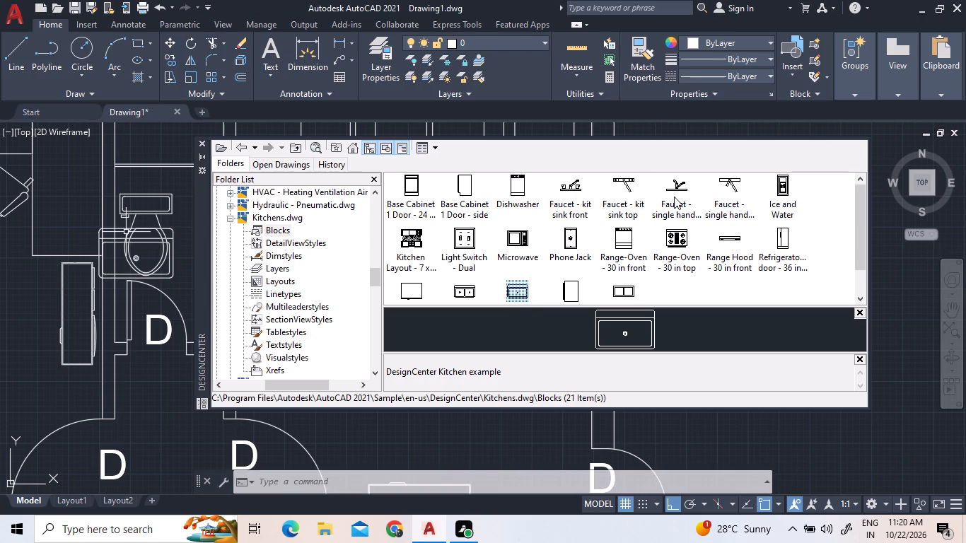
Insert the side-view single-handle faucet block from Kitchens.dwg at the toilet tank's northeast corner and close DesignCenter.
left_click_drag(675, 192, 325, 218)
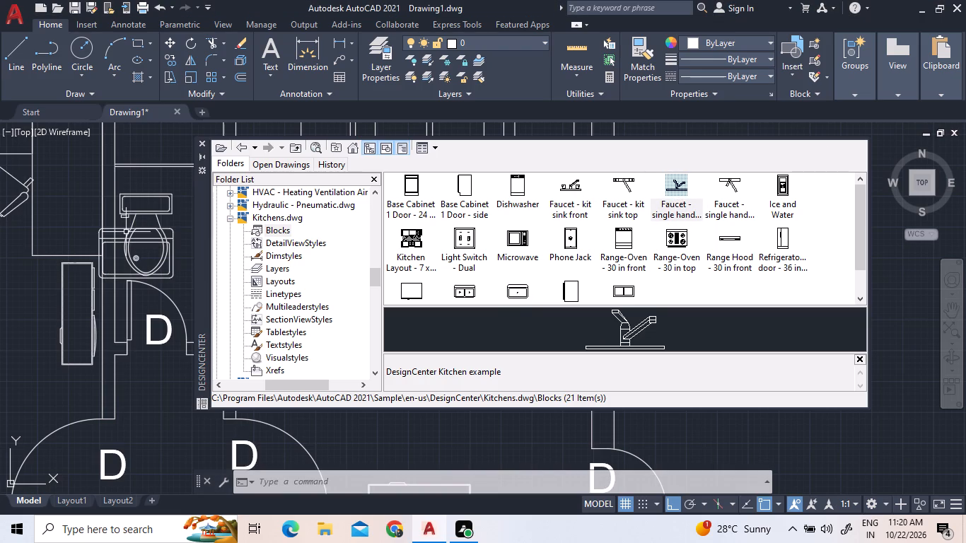
left_click_drag(325, 218, 164, 192)
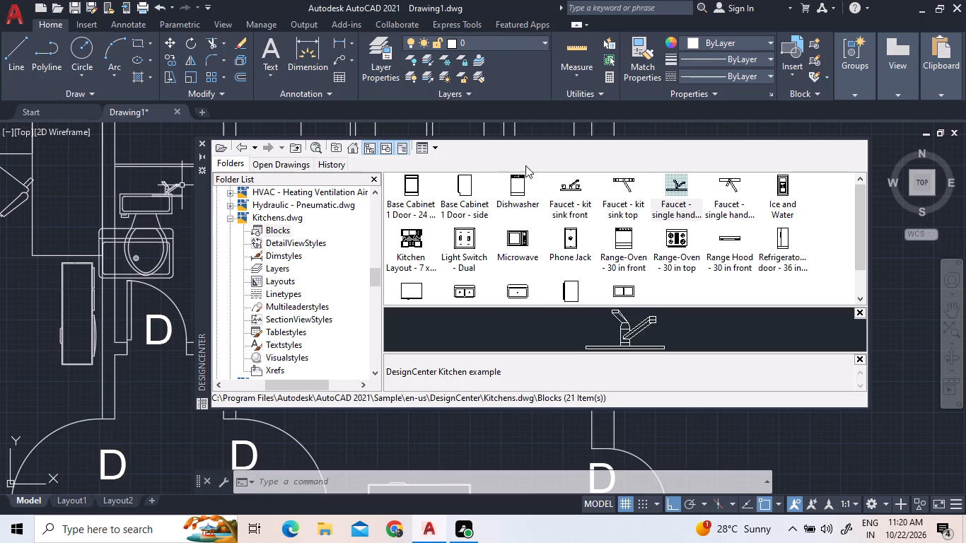
left_click(202, 144)
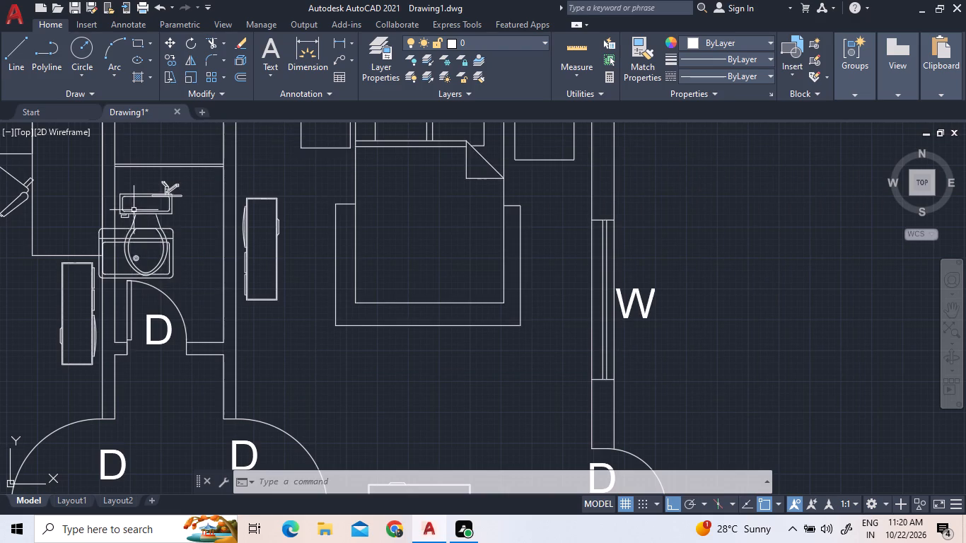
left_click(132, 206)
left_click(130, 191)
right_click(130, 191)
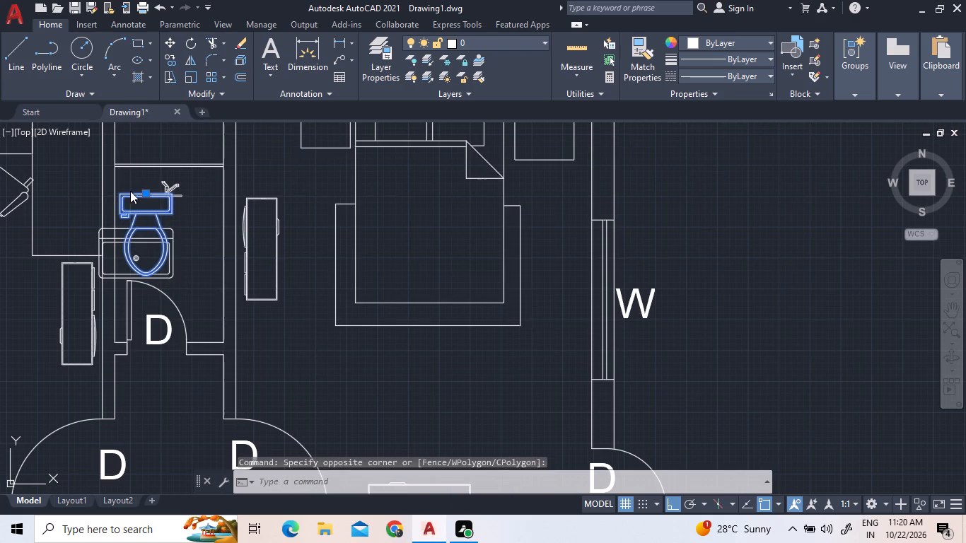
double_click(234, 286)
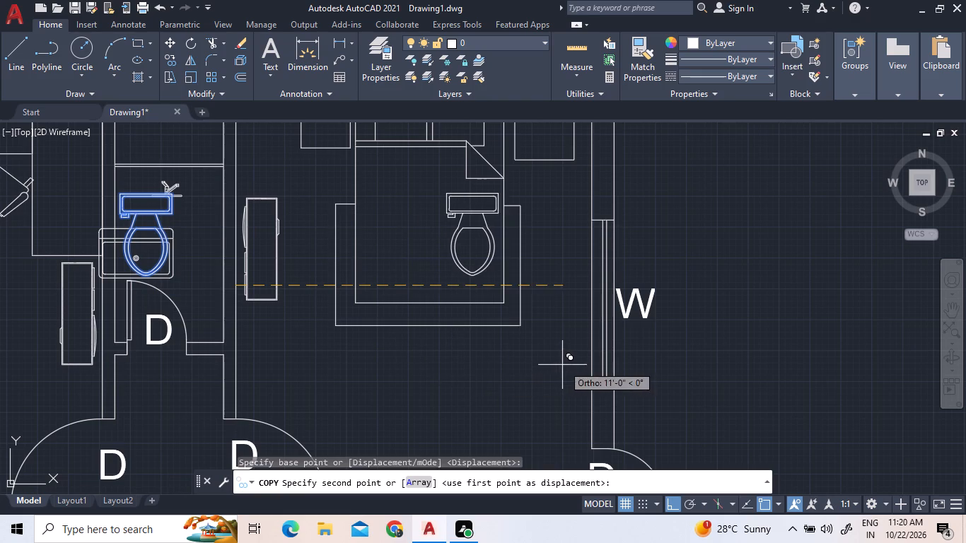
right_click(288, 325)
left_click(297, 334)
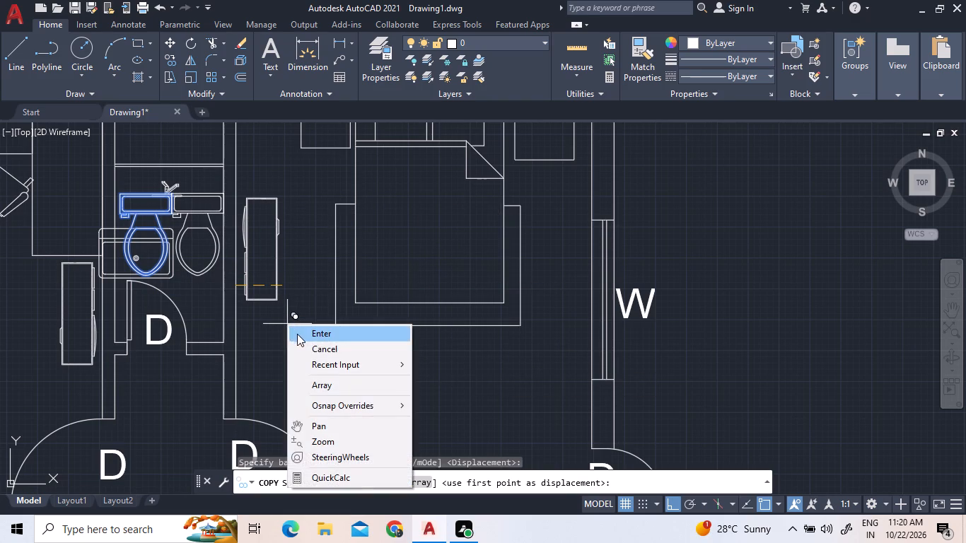
Rotate the toilet 90° clockwise about its tank's northeast corner so the tank faces east.
left_click(151, 211)
right_click(151, 211)
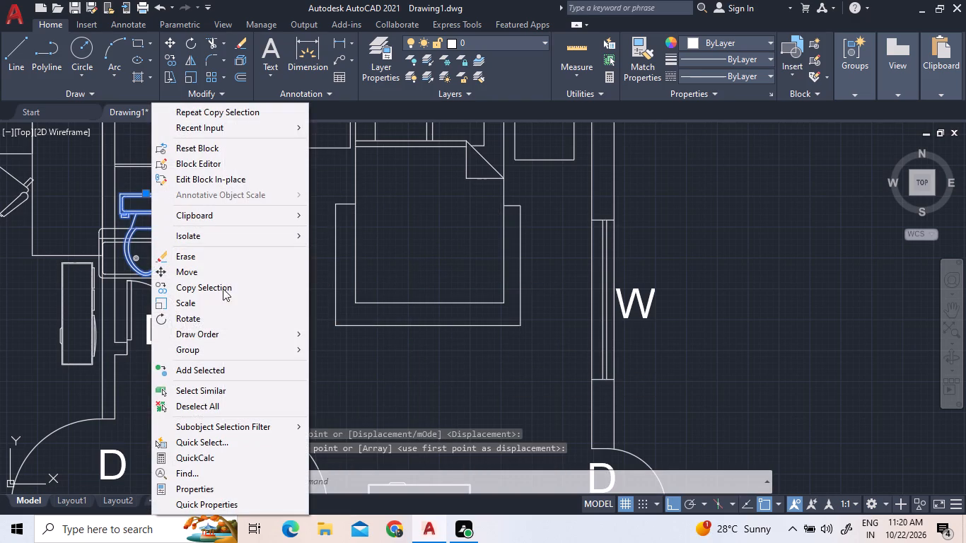
left_click(238, 322)
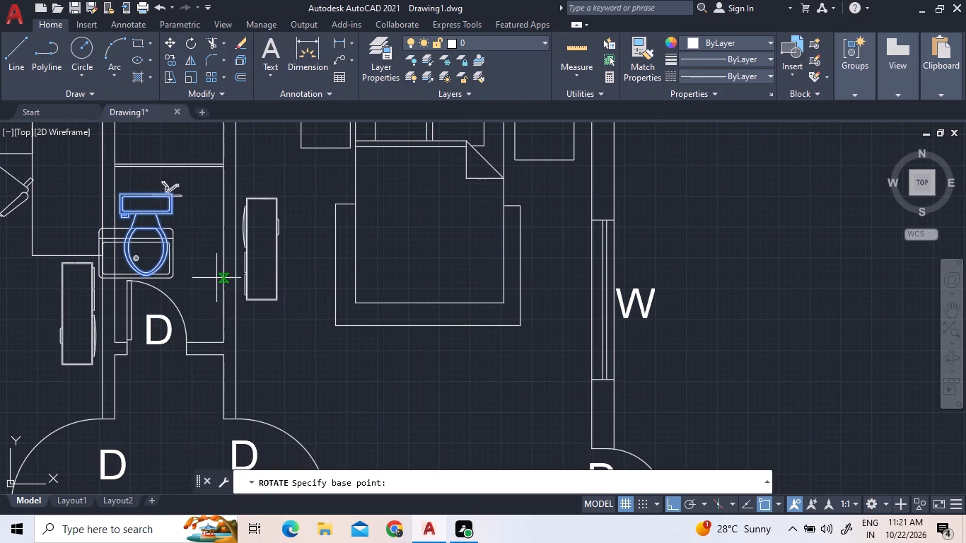
scroll(151, 186, "up", 3)
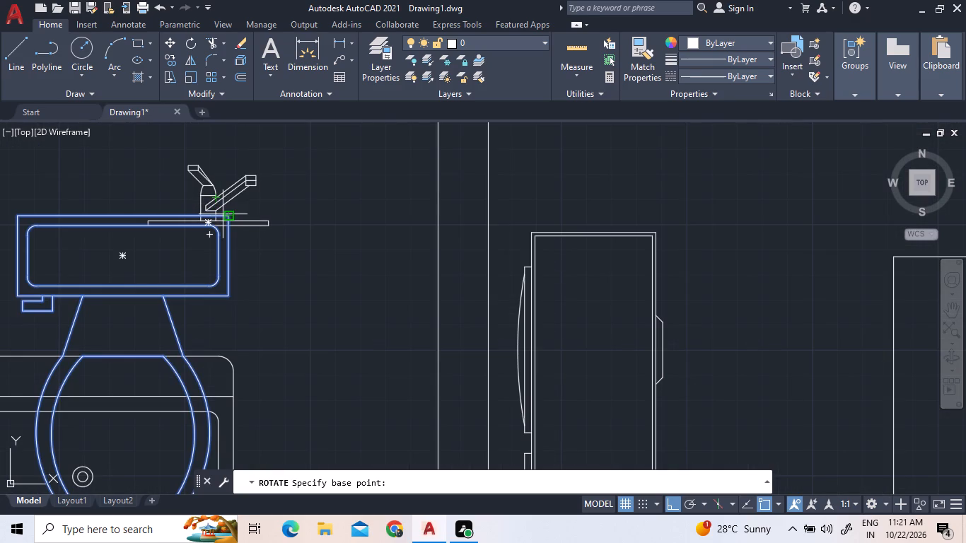
left_click(227, 214)
left_click(259, 291)
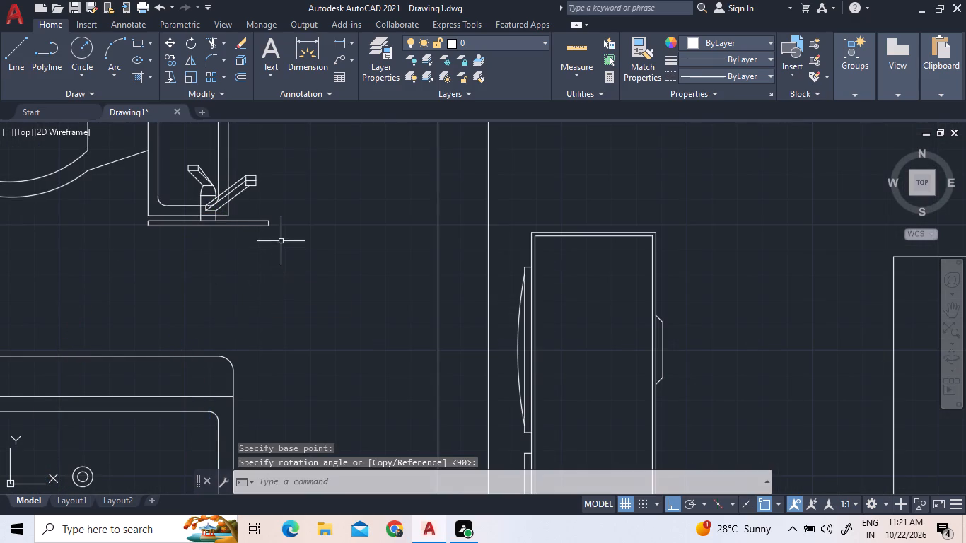
Move the faucet freely, with ortho off, onto the sink's back ledge so its base sits on the ledge line.
left_click(281, 241)
left_click(252, 210)
right_click(252, 210)
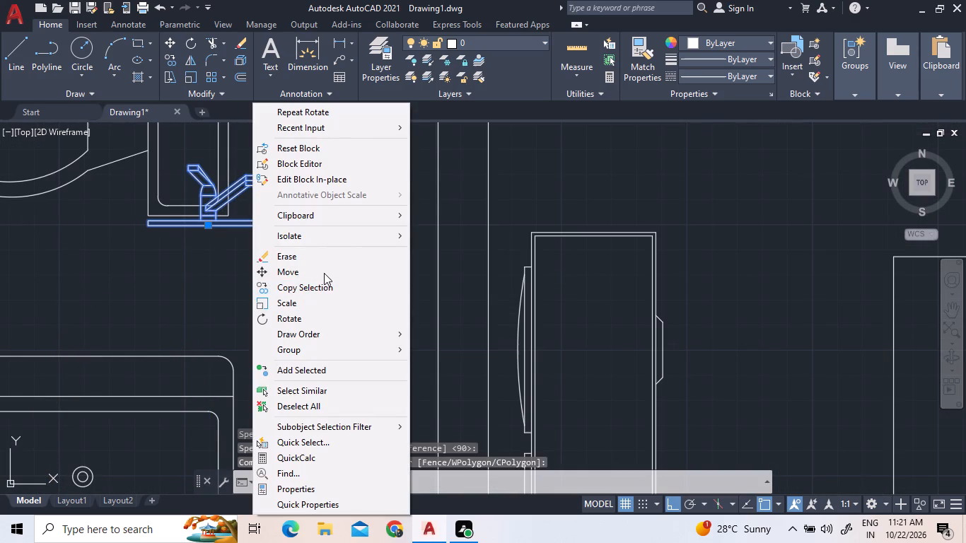
left_click(324, 273)
scroll(323, 260, "down", 3)
scroll(281, 255, "up", 3)
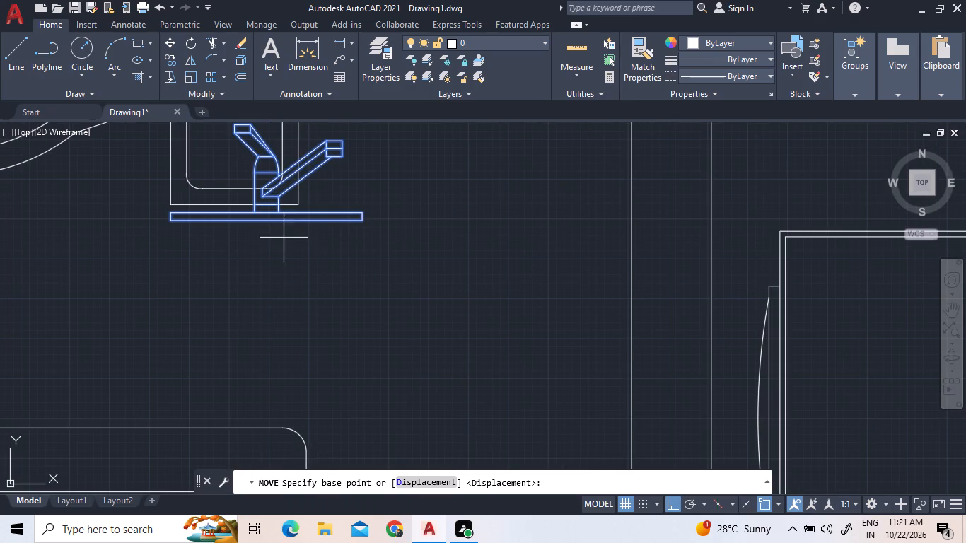
left_click(267, 218)
scroll(92, 335, "down", 2)
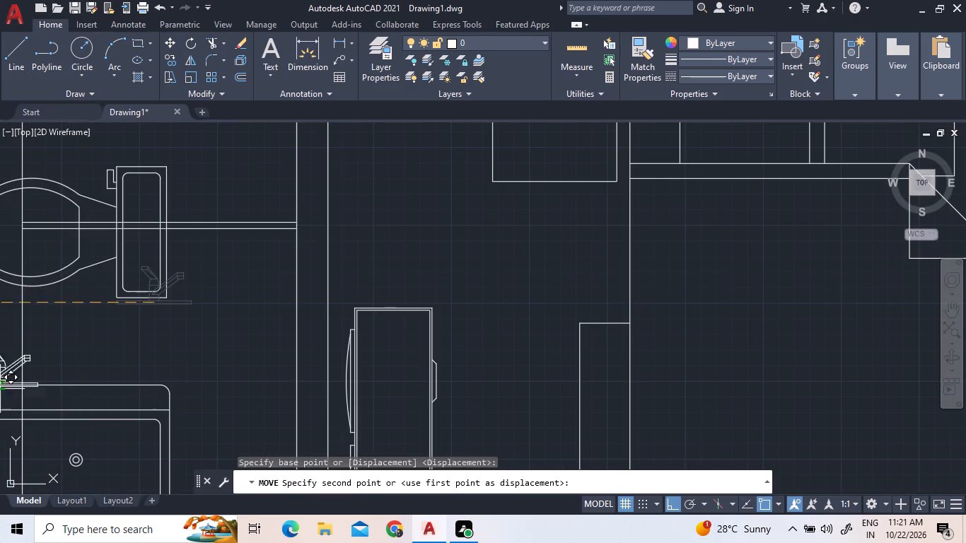
scroll(101, 428, "down", 2)
scroll(77, 428, "up", 2)
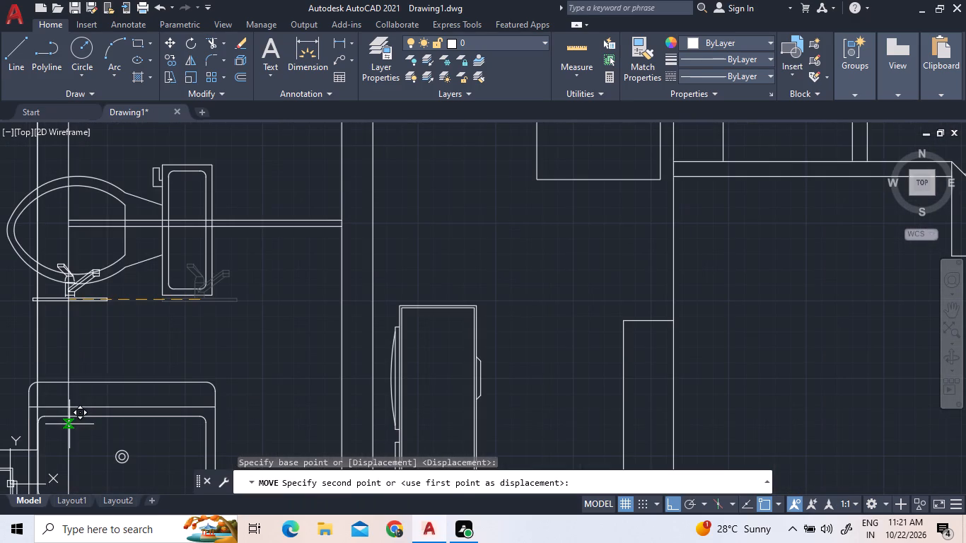
key("F8")
scroll(118, 431, "up", 2)
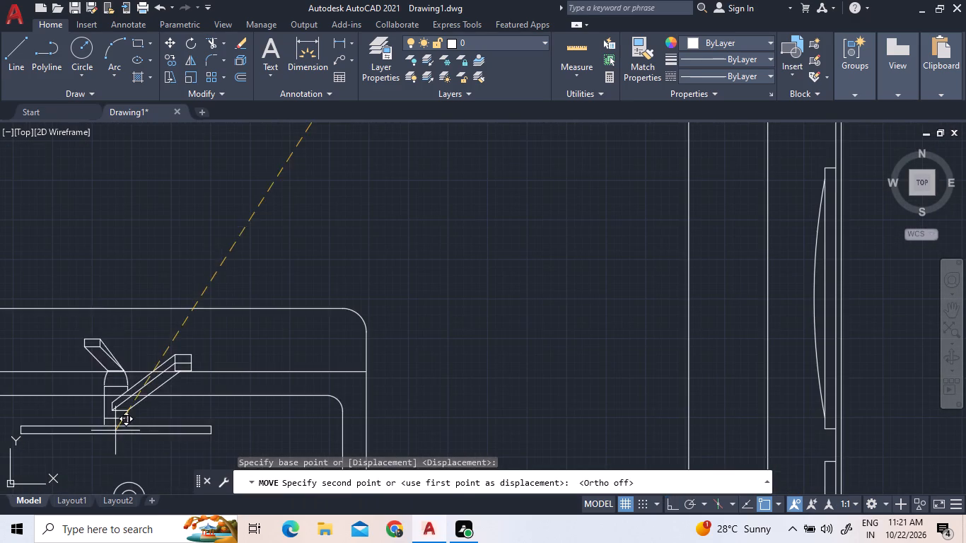
scroll(102, 369, "up", 1)
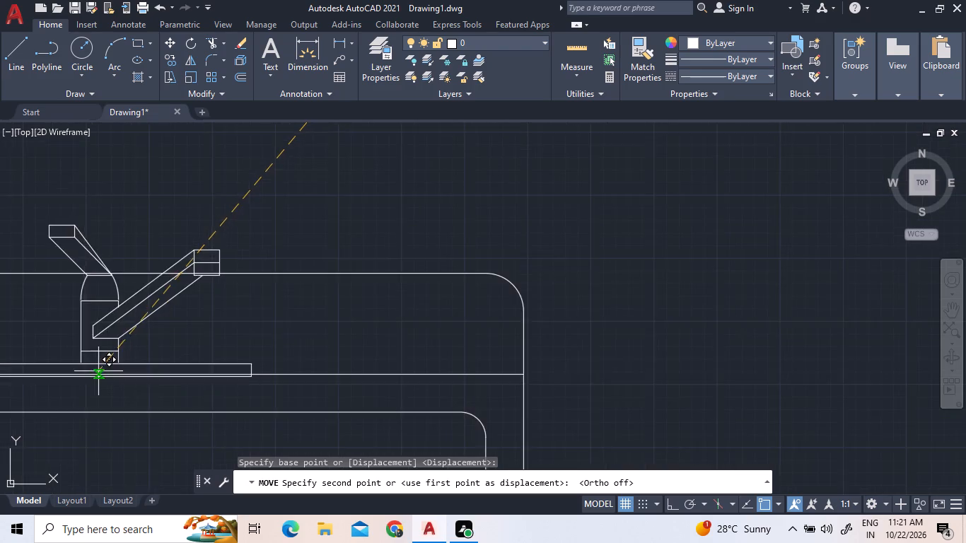
scroll(98, 371, "up", 1)
scroll(150, 337, "down", 3)
scroll(121, 351, "up", 3)
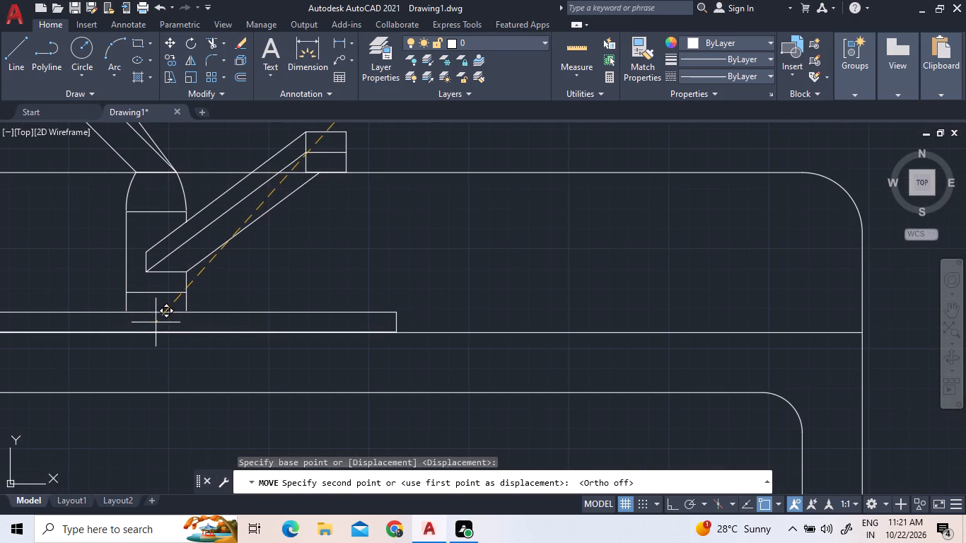
scroll(156, 322, "up", 4)
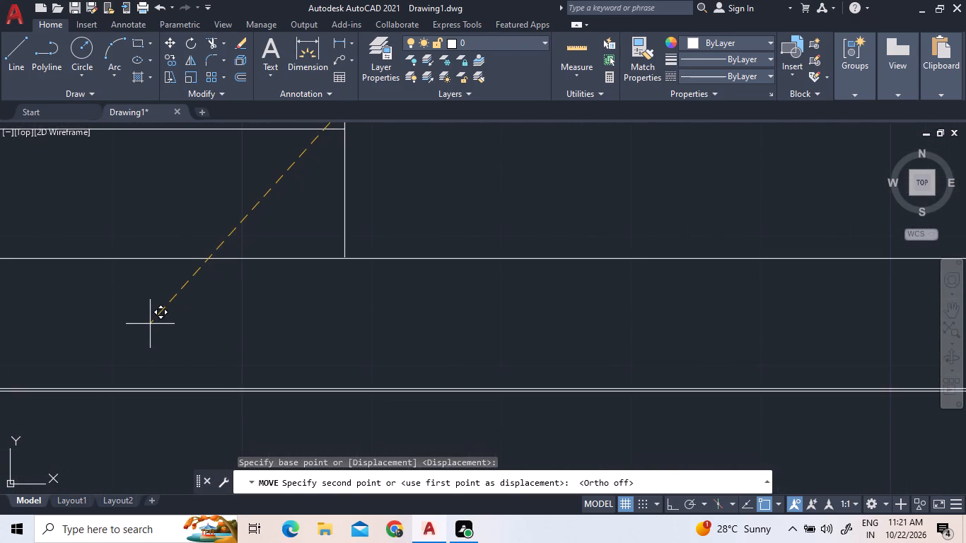
left_click(147, 326)
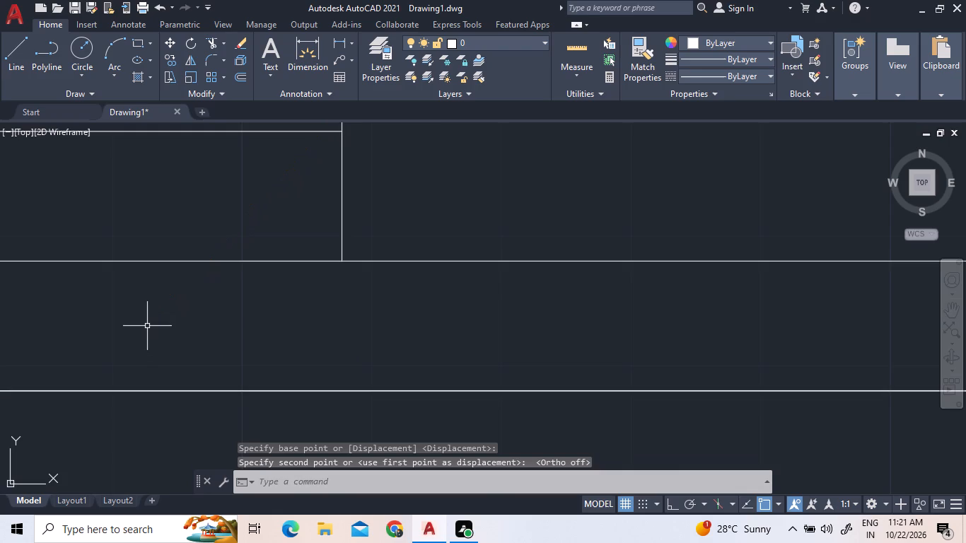
Scale the sink and faucet together down to slightly over half size, using the sink's northeast corner as base point.
scroll(147, 328, "down", 7)
scroll(225, 311, "down", 1)
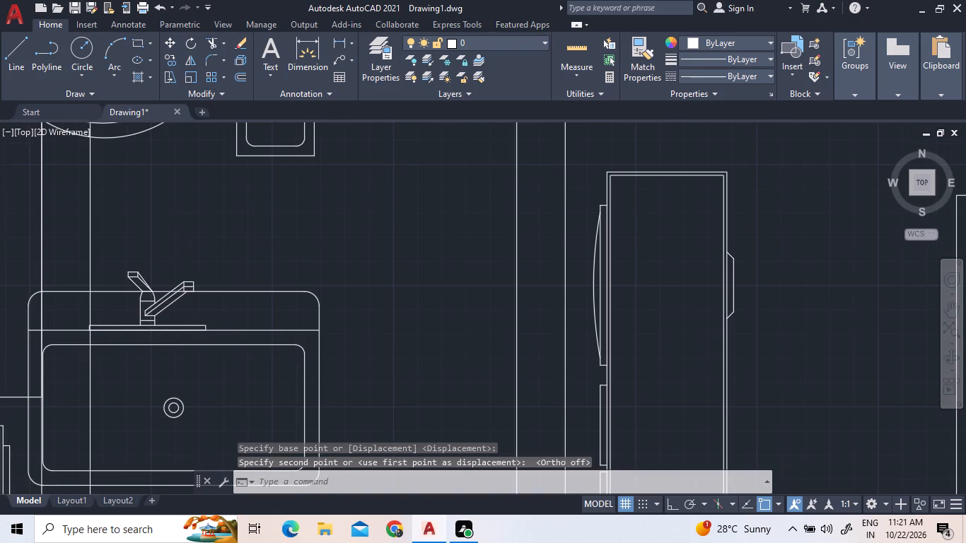
left_click(305, 426)
left_click(187, 238)
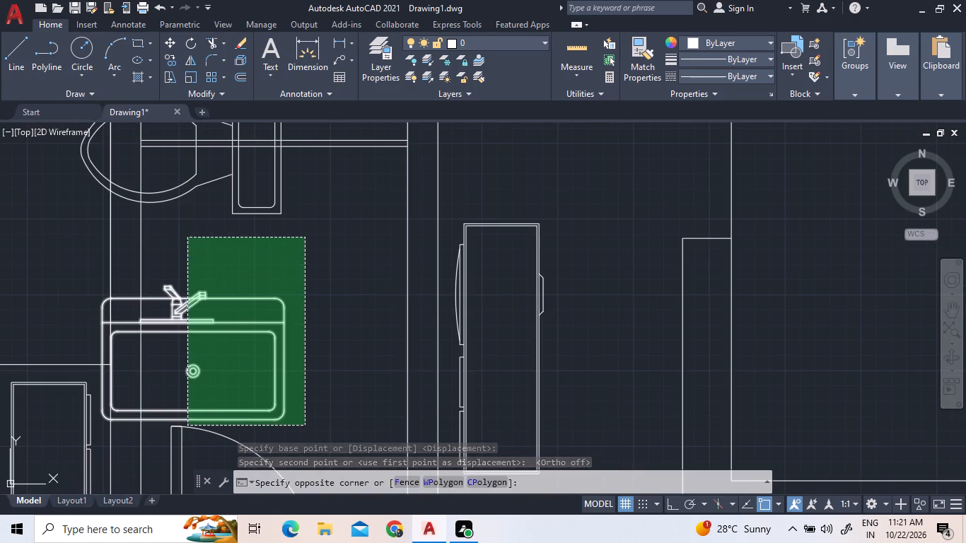
right_click(187, 238)
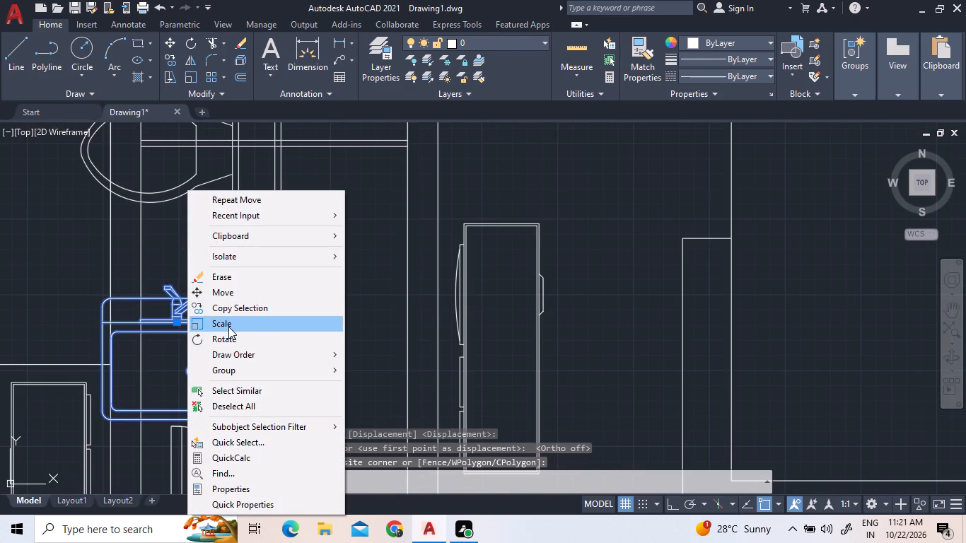
left_click(228, 327)
left_click(279, 300)
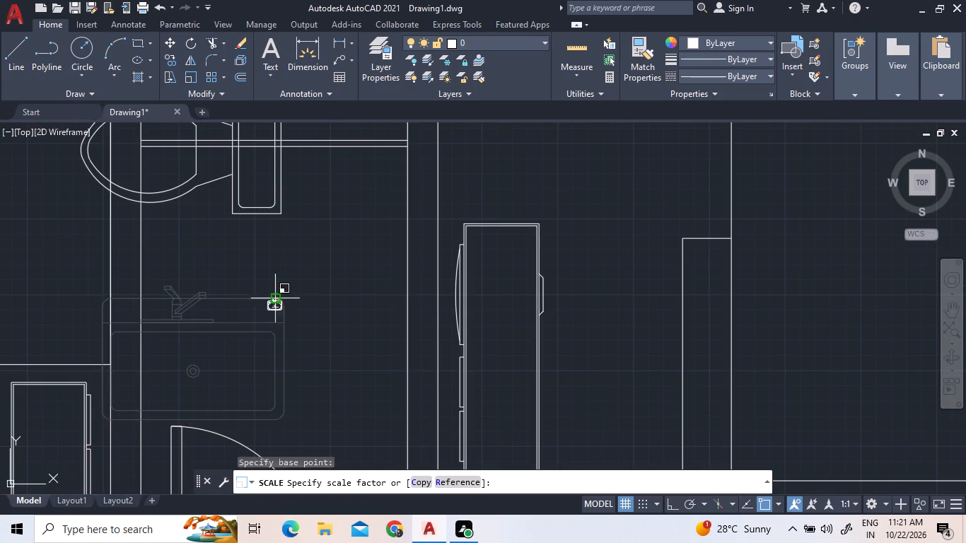
left_click(249, 340)
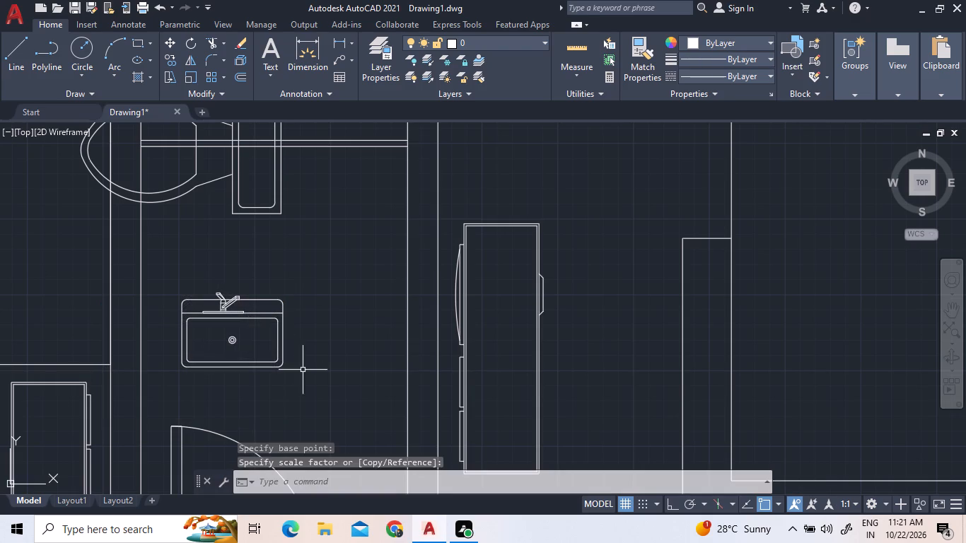
Rotate the sink and faucet together 90° clockwise about the sink's northeast corner so the faucet side faces east.
left_click(307, 383)
left_click(218, 286)
right_click(218, 286)
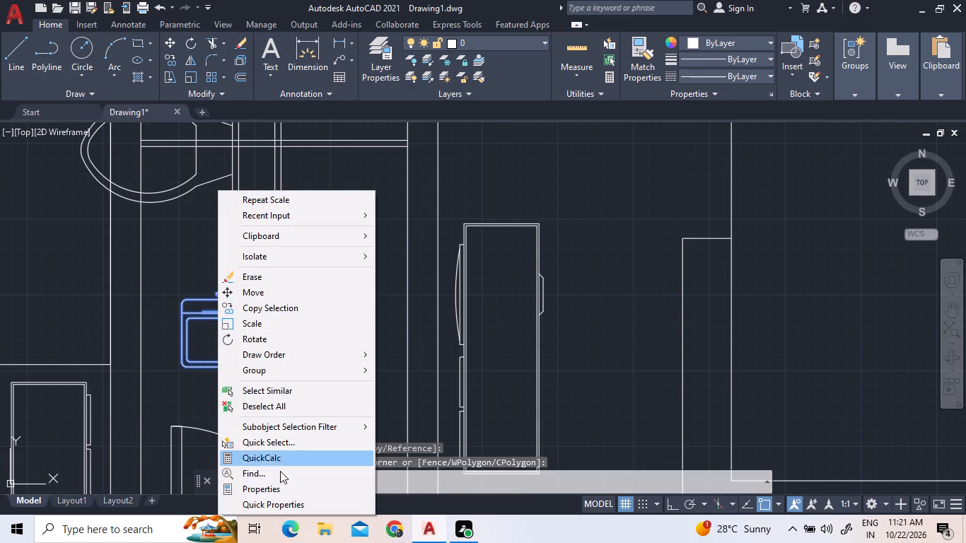
left_click(295, 344)
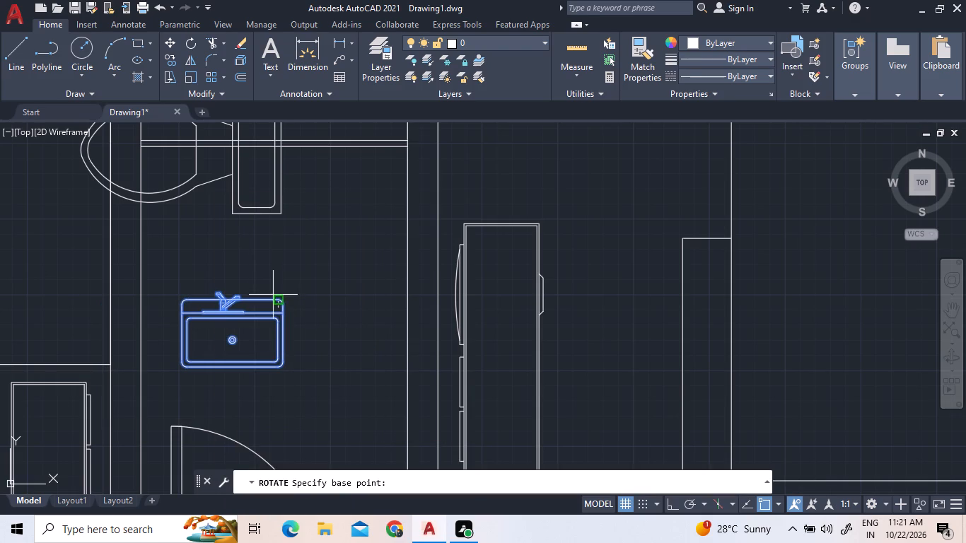
left_click(274, 298)
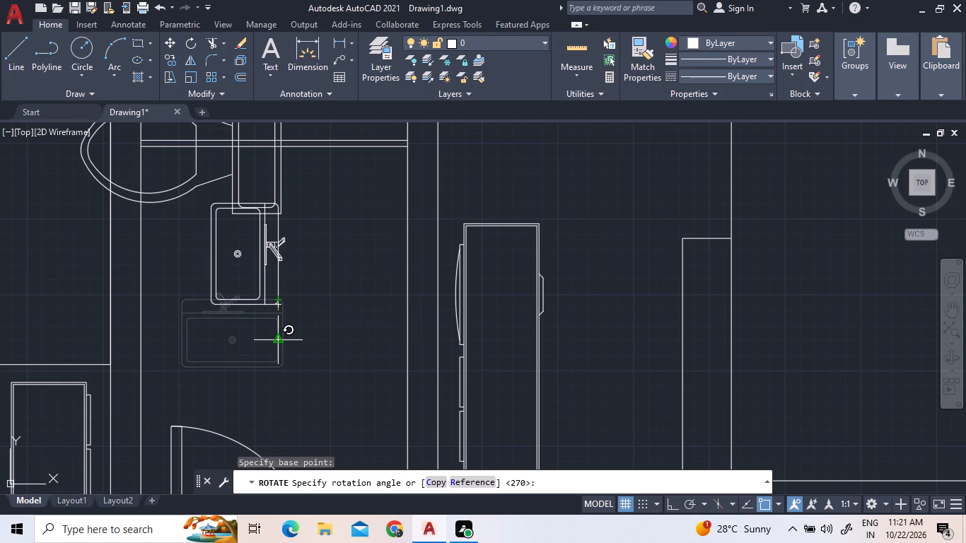
left_click(277, 341)
Move the sink and faucet to the toilet room's east wall, beside the door swing, with the faucet side against the wall.
left_click_drag(309, 340, 309, 332)
left_click(205, 254)
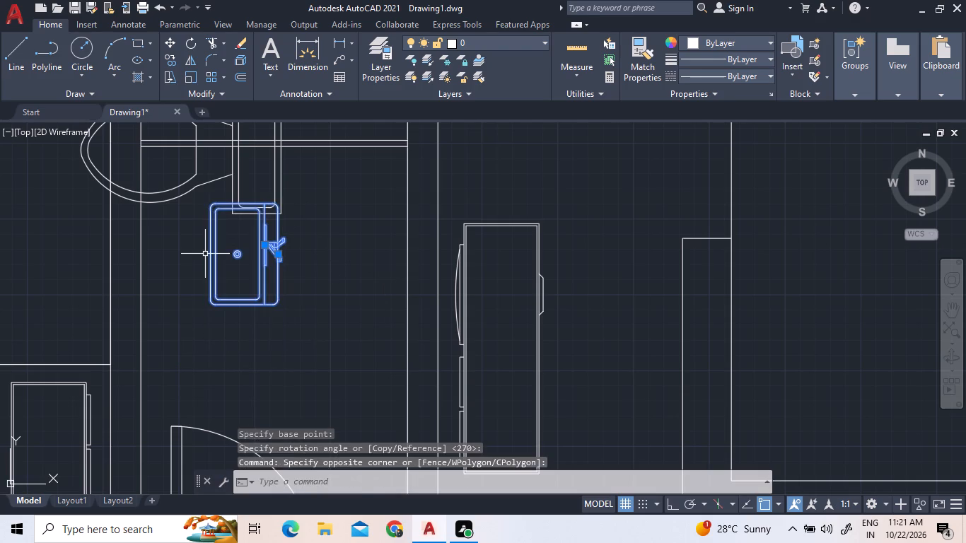
right_click(205, 254)
double_click(244, 293)
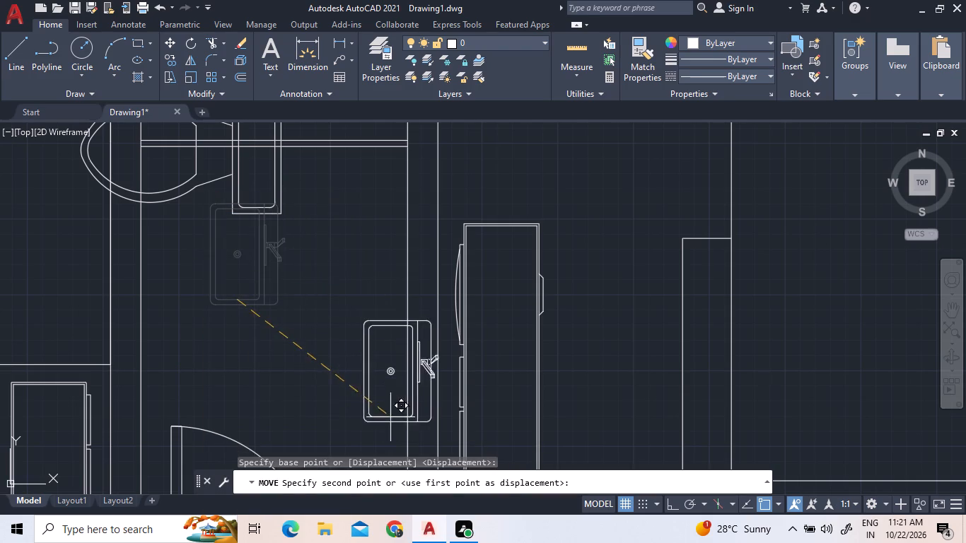
scroll(299, 293, "down", 2)
scroll(308, 361, "up", 1)
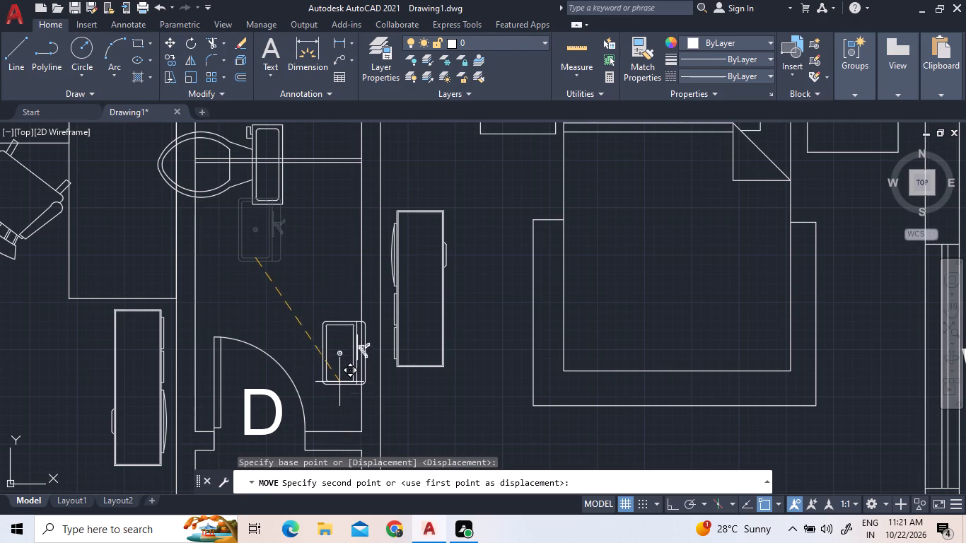
left_click(335, 395)
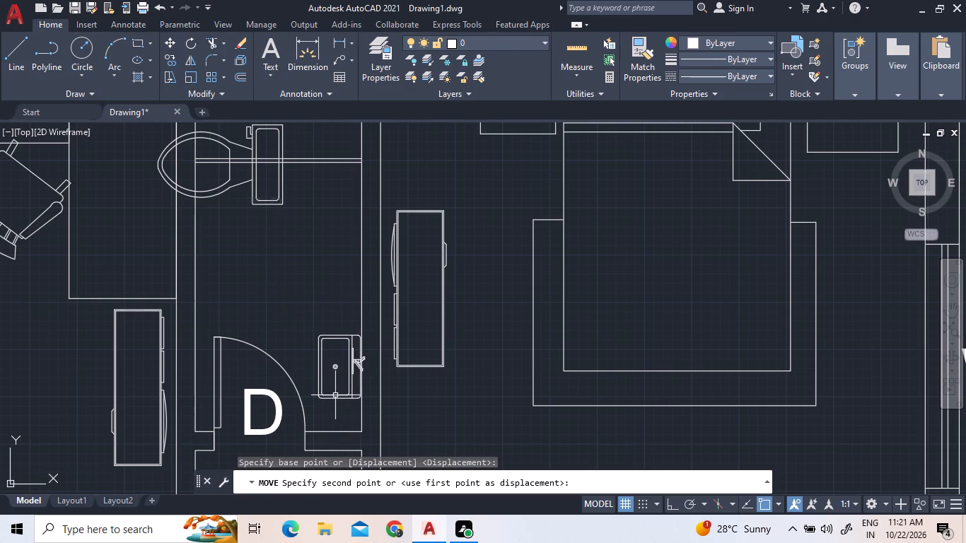
Scale the toilet down to slightly under half size, using the west tip of its bowl as base point.
left_click(281, 200)
right_click(239, 188)
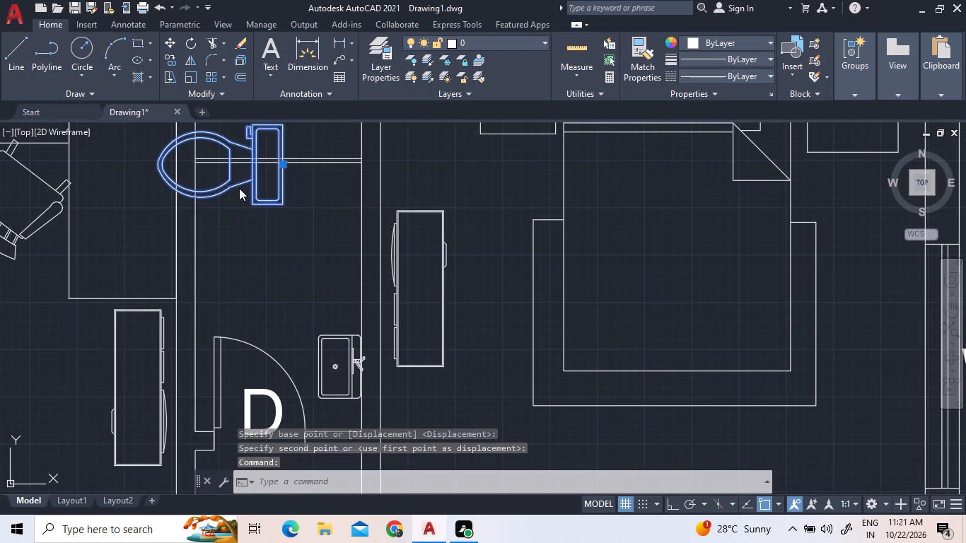
left_click(285, 303)
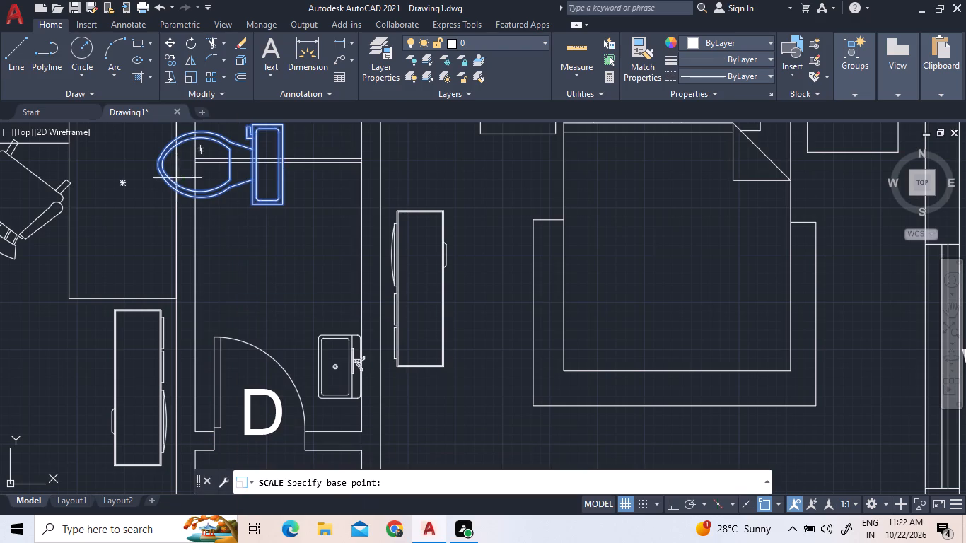
left_click(156, 161)
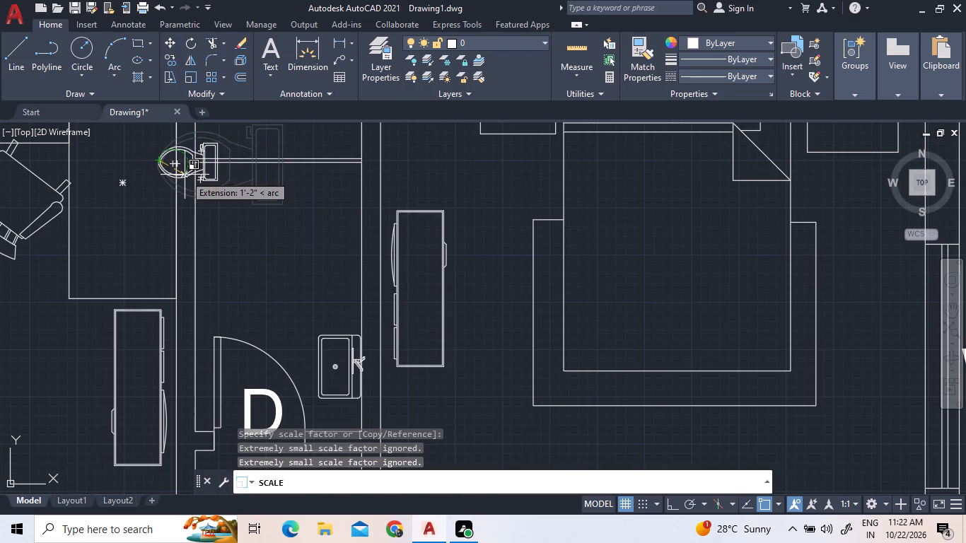
left_click(185, 175)
left_click(213, 193)
left_click(209, 185)
left_click(223, 193)
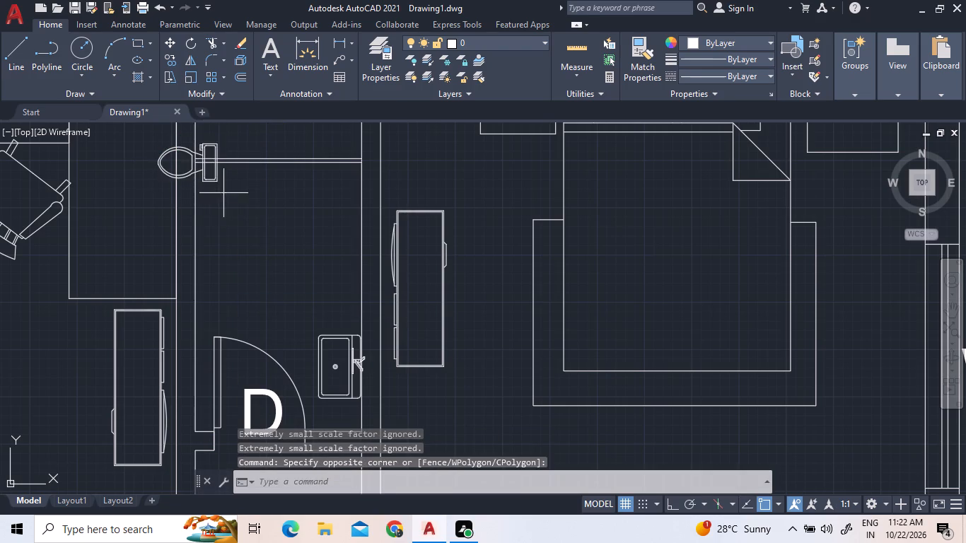
Move the toilet to the toilet room's east wall, north of the sink, with the back of its tank flush against the wall.
left_click(212, 170)
right_click(212, 170)
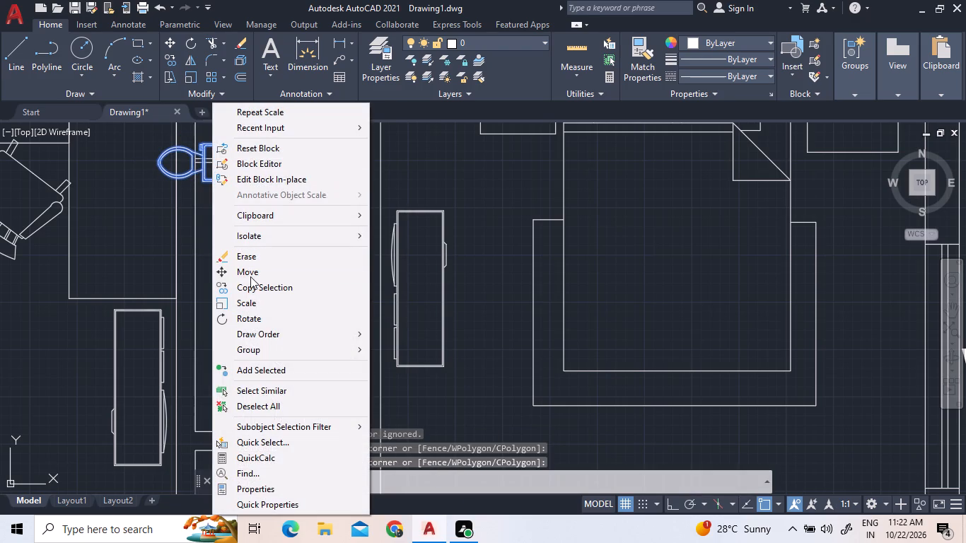
left_click(250, 276)
scroll(204, 147, "up", 3)
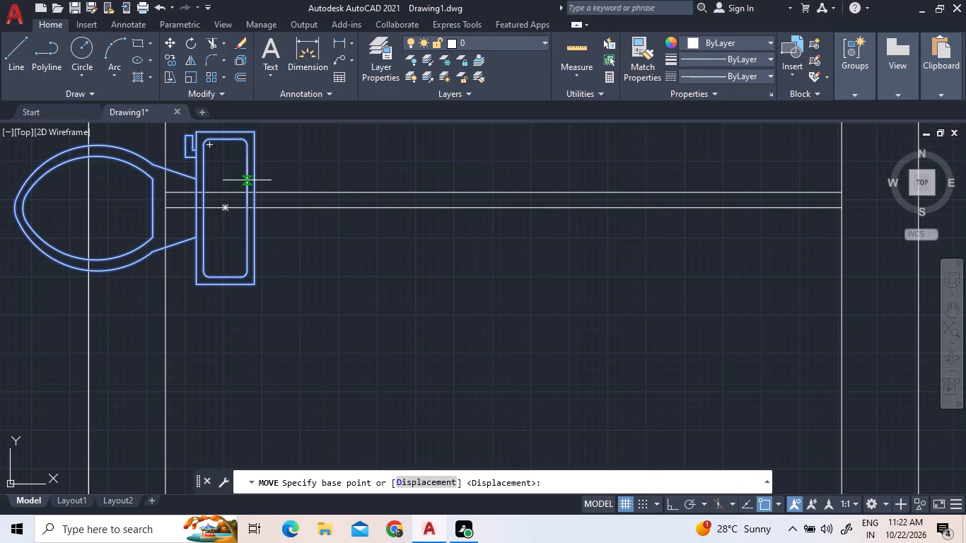
left_click(248, 180)
scroll(442, 247, "down", 3)
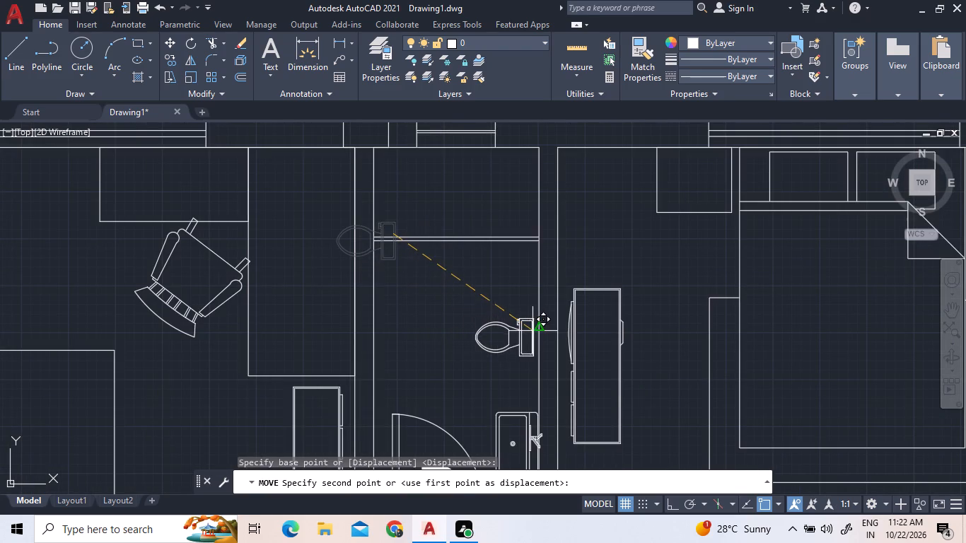
scroll(554, 320, "up", 3)
scroll(520, 332, "down", 2)
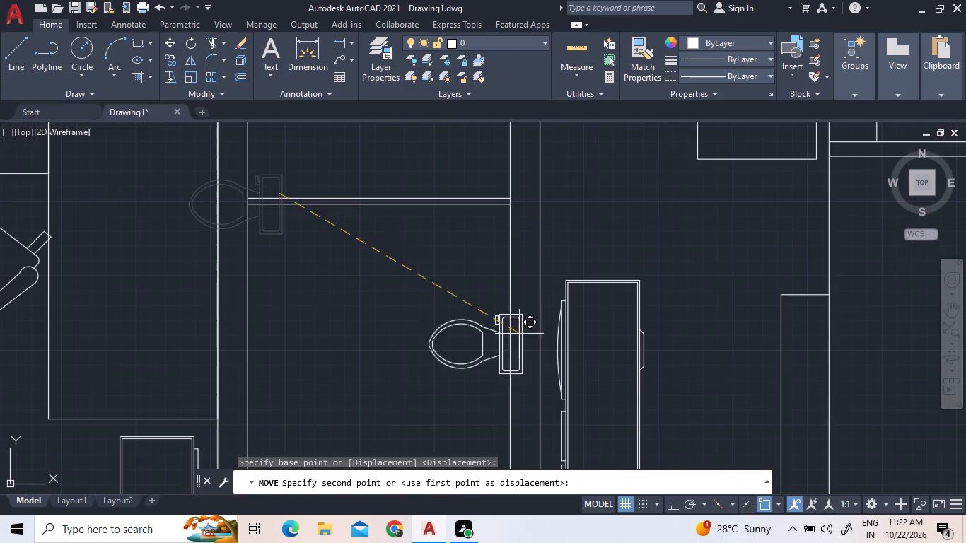
scroll(505, 279, "up", 3)
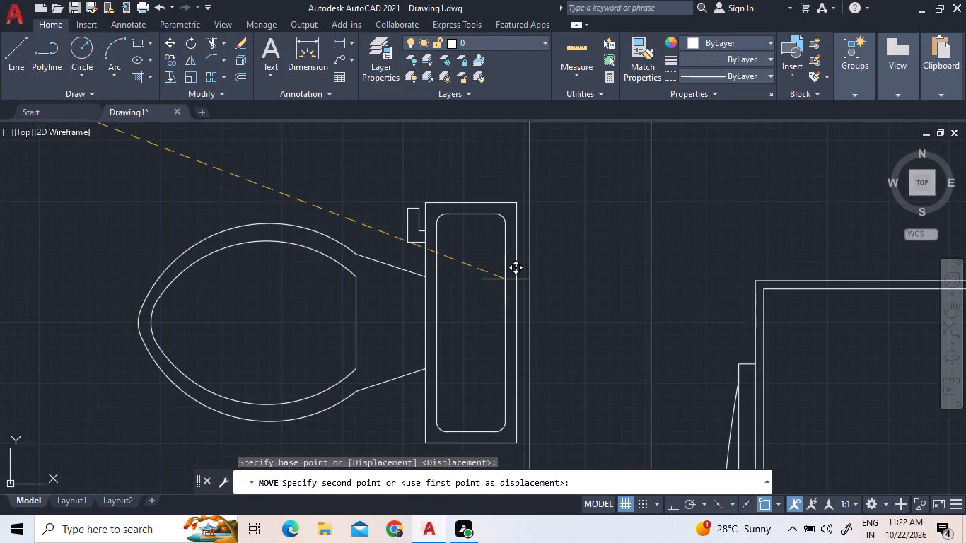
scroll(506, 279, "up", 2)
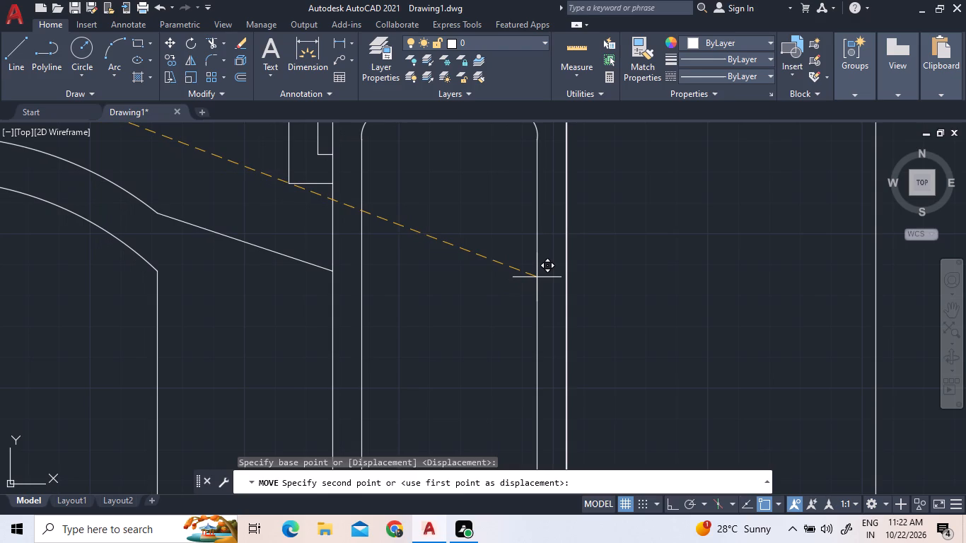
left_click(537, 277)
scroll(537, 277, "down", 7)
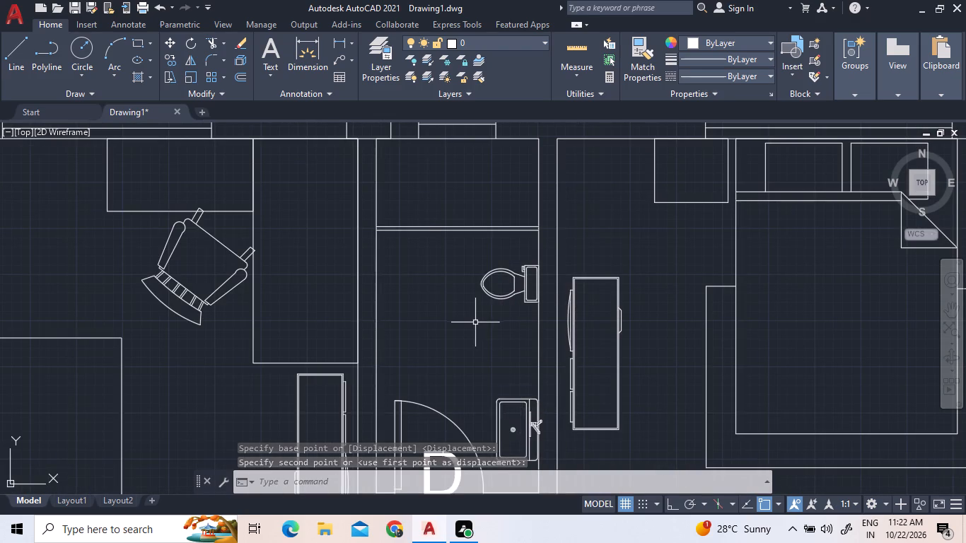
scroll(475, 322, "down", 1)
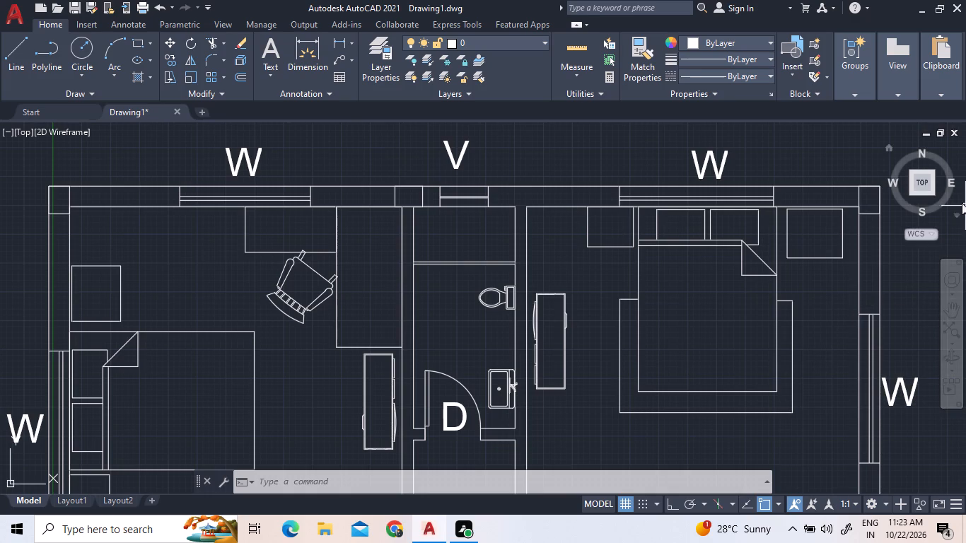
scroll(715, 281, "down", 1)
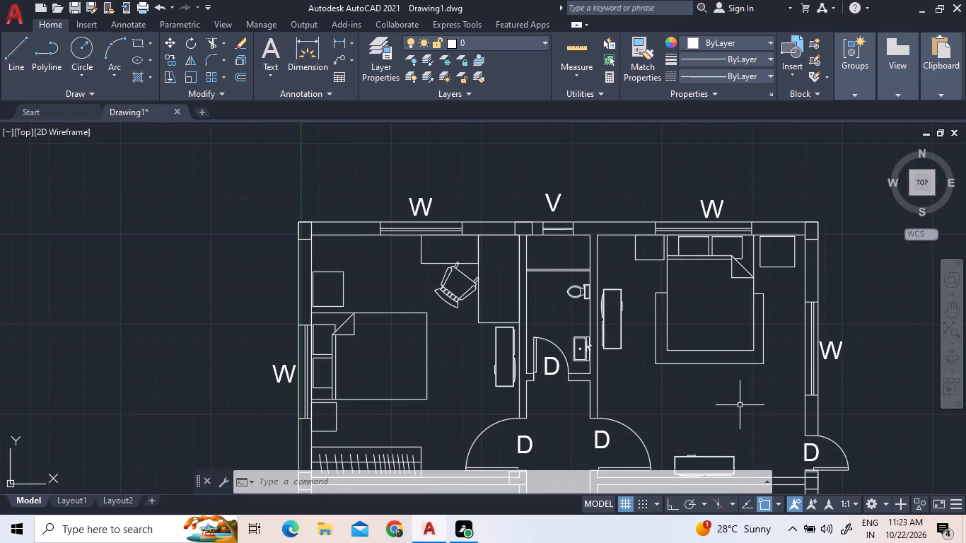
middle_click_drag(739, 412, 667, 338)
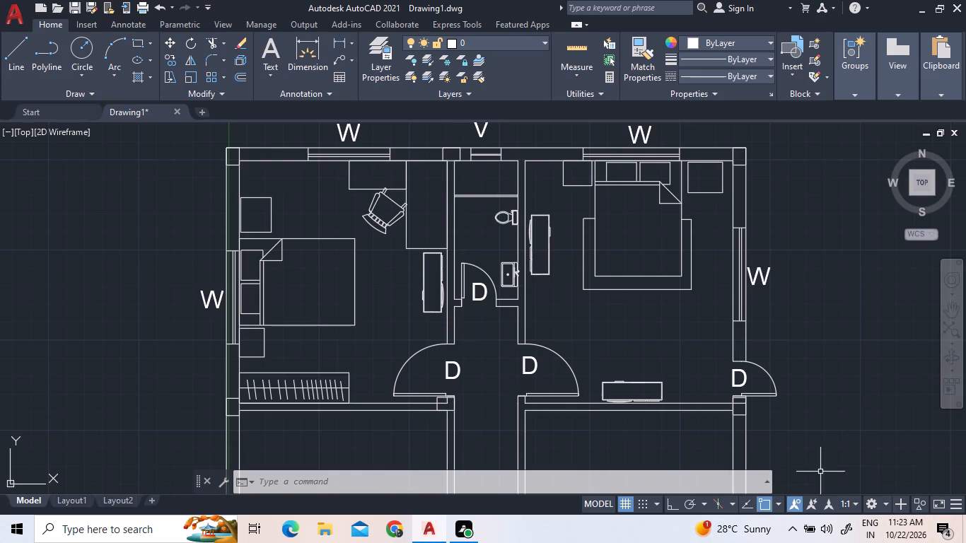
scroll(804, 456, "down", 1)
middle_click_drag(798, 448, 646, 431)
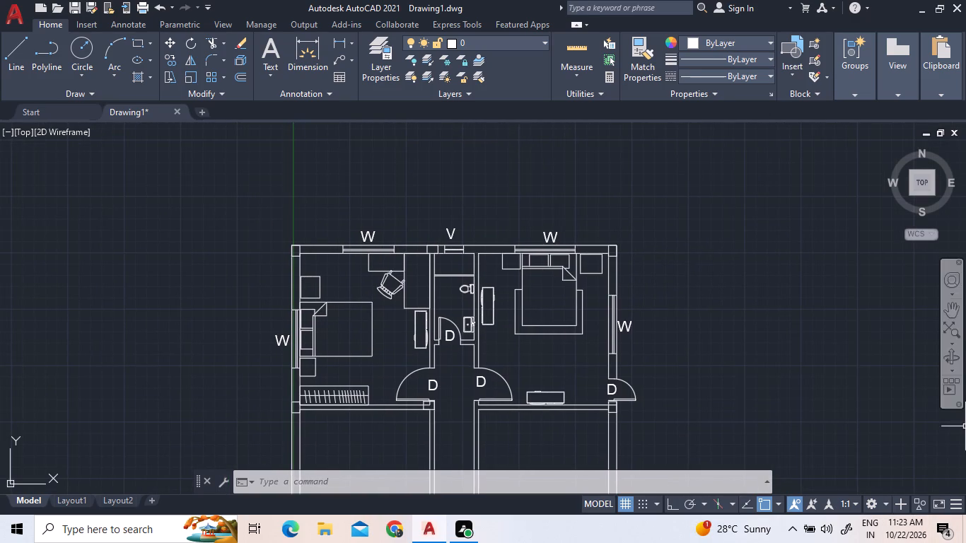
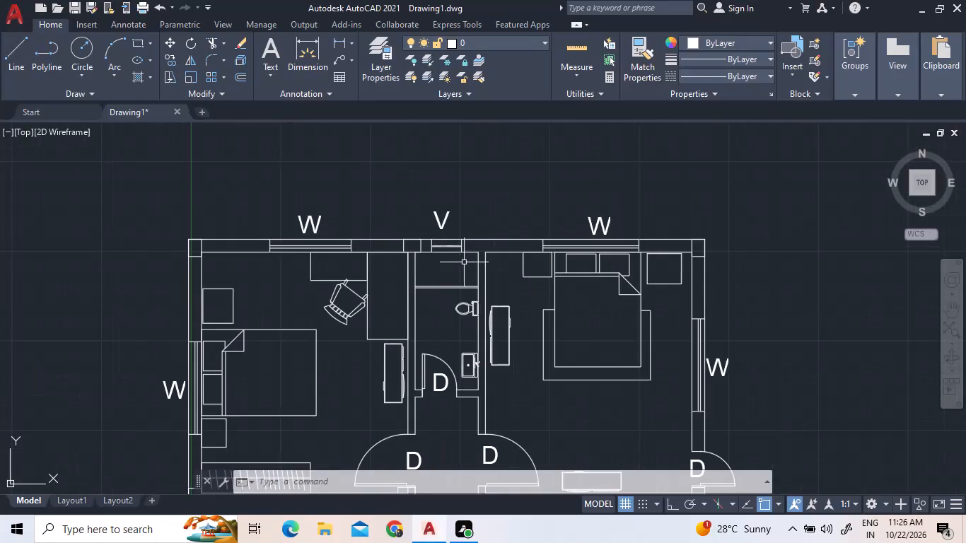
Hatch the three columns along the plan's upper outer wall with the SOLID pattern in Blue.
left_click(140, 71)
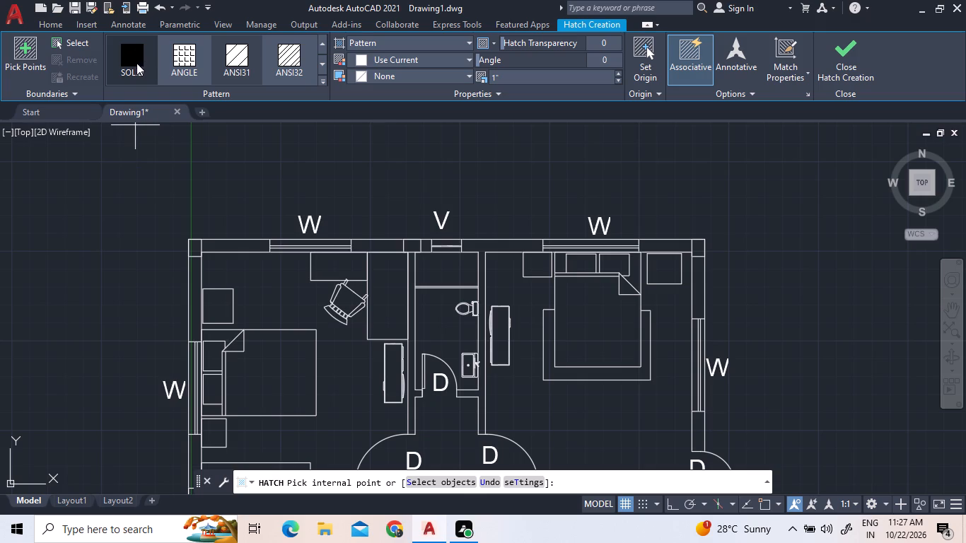
left_click(136, 63)
left_click(412, 57)
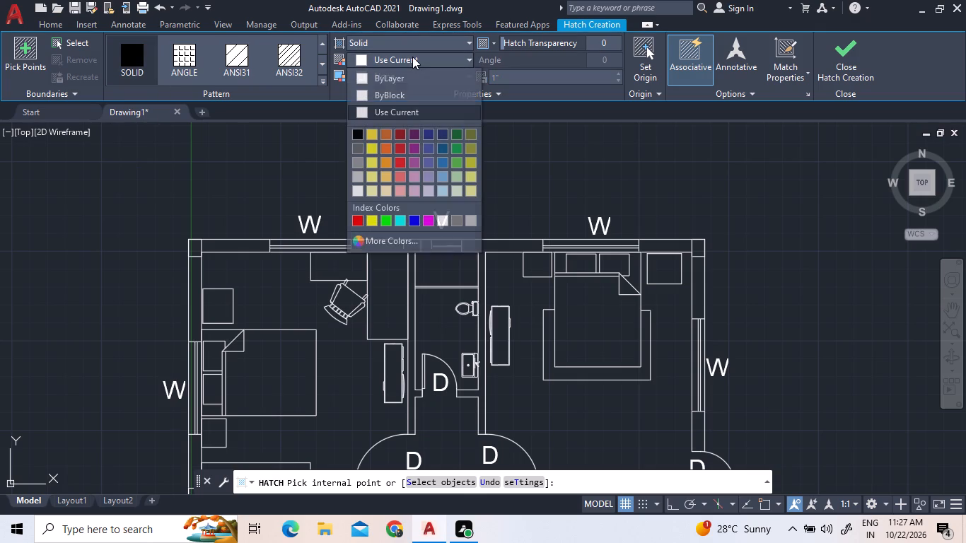
left_click(400, 134)
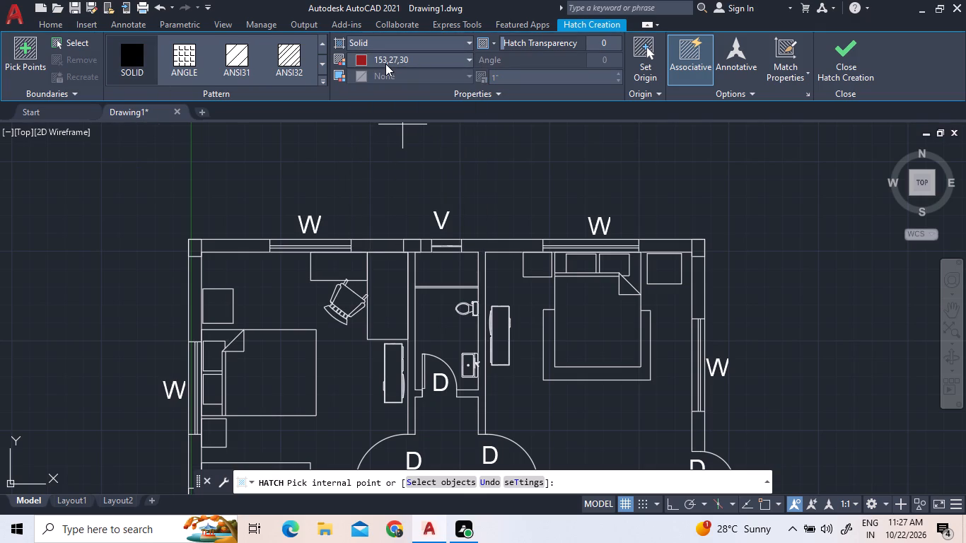
left_click(385, 64)
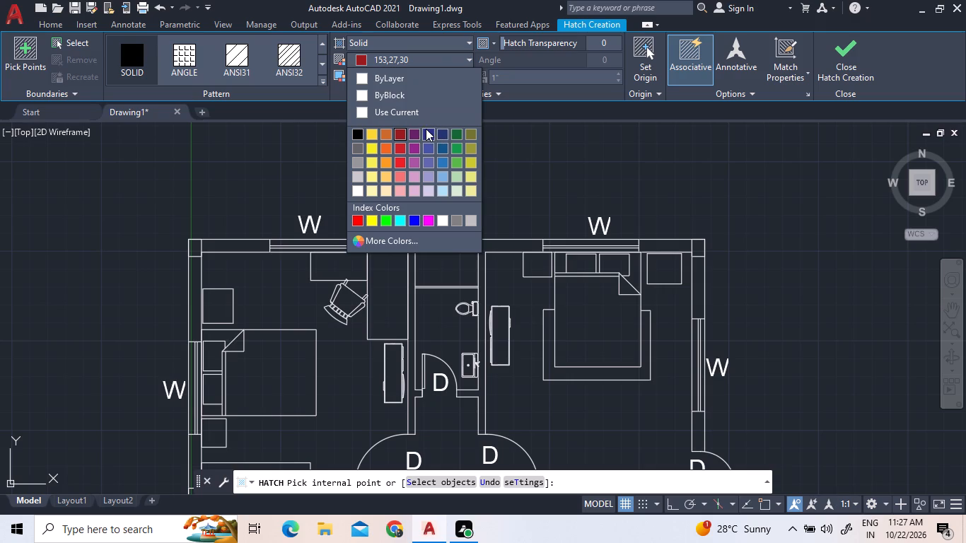
left_click(414, 218)
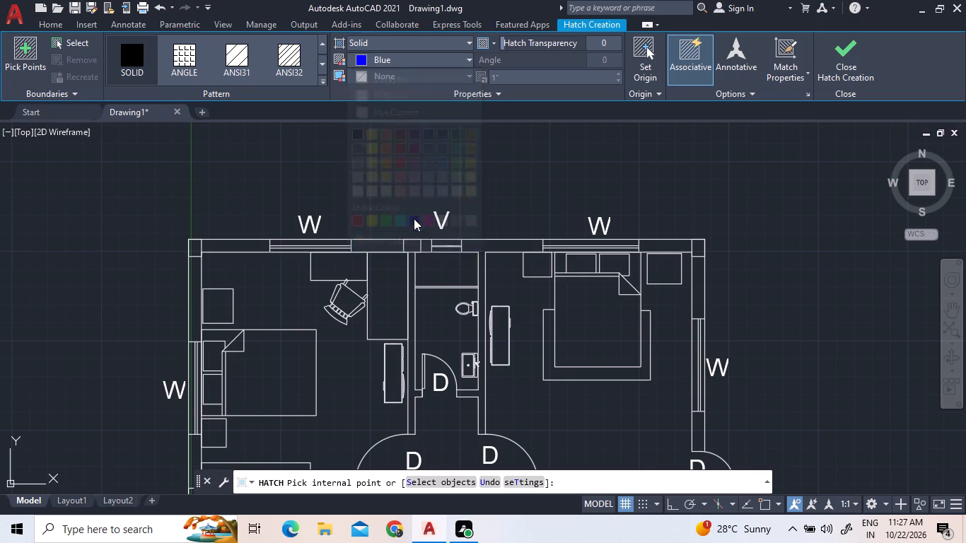
left_click(194, 245)
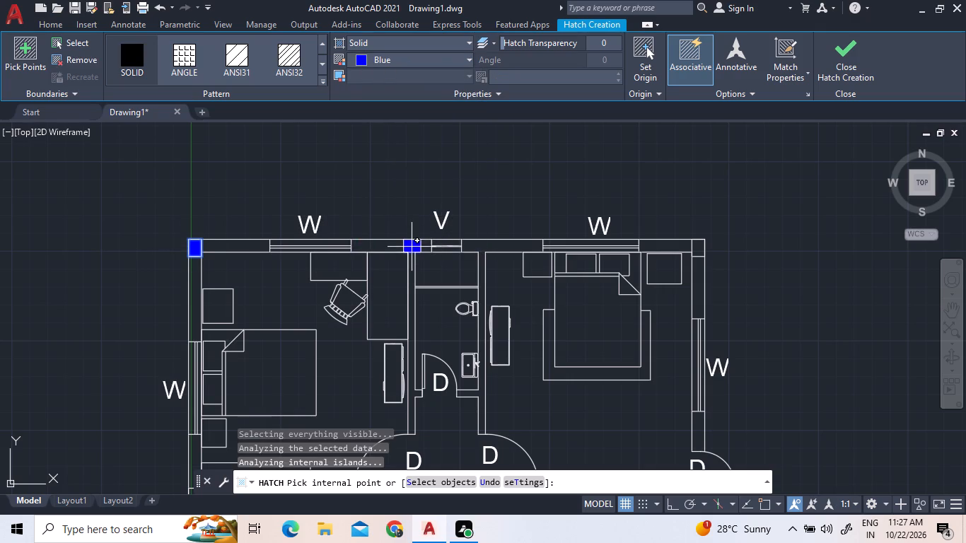
left_click(412, 247)
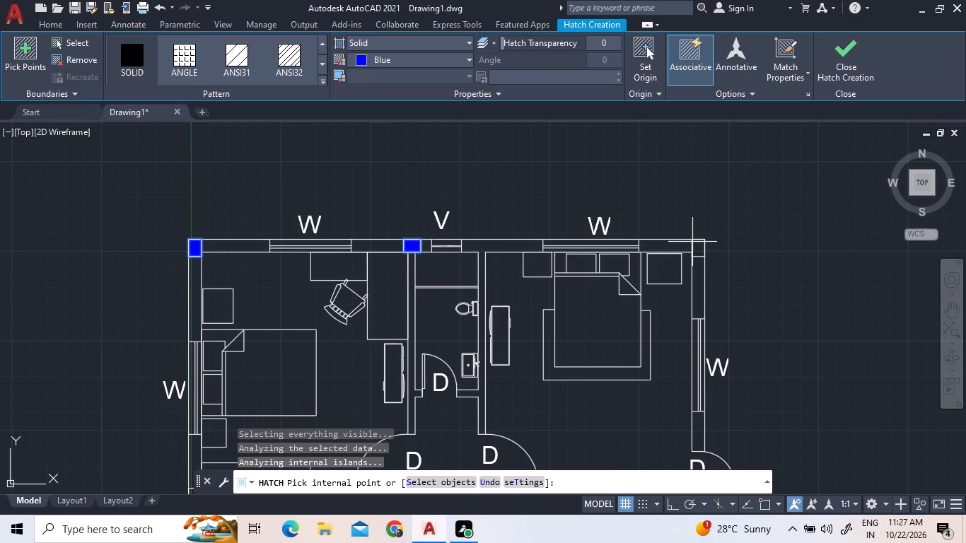
left_click(702, 247)
Add the three columns along the wall below the two bedrooms to the hatch, including their subdivided parts.
scroll(496, 166, "down", 1)
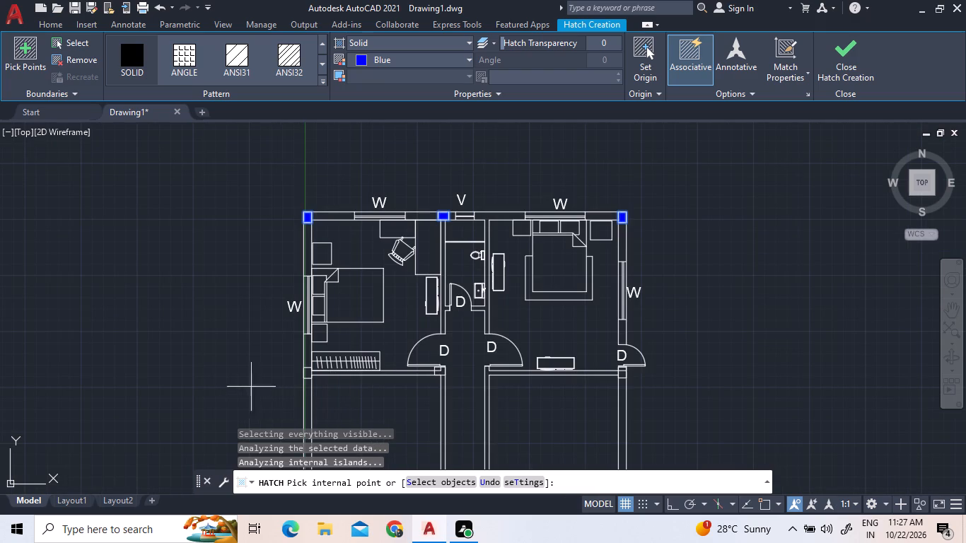
scroll(326, 385, "up", 3)
left_click(250, 344)
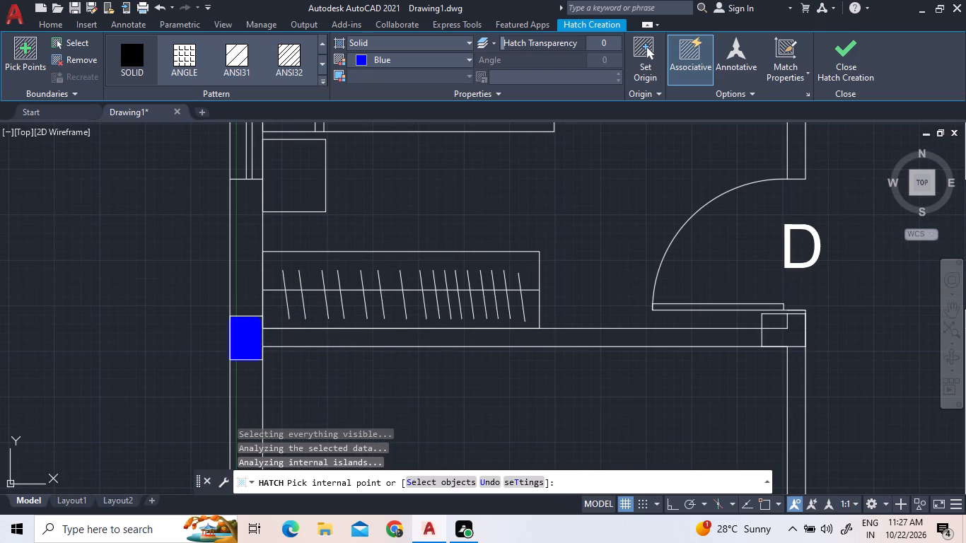
left_click(795, 331)
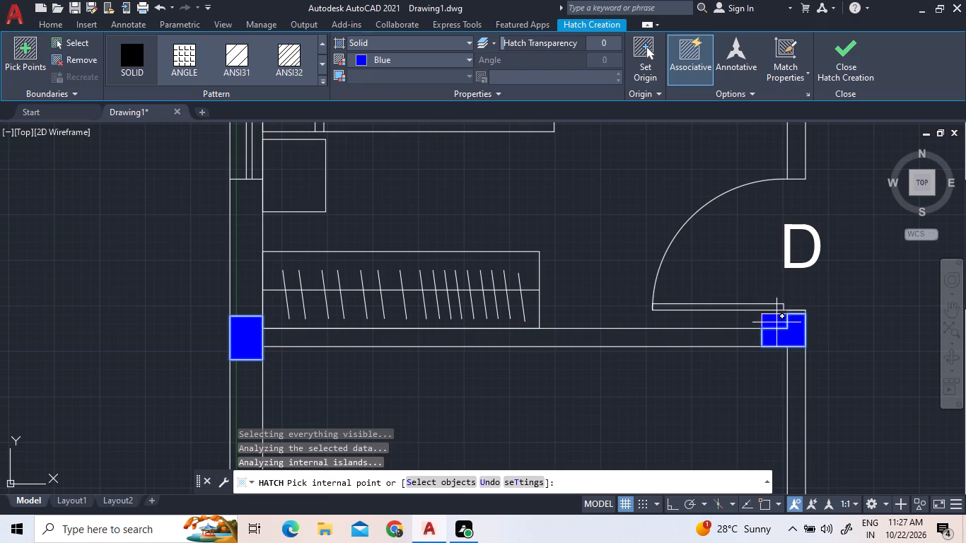
left_click(776, 322)
scroll(641, 345, "down", 4)
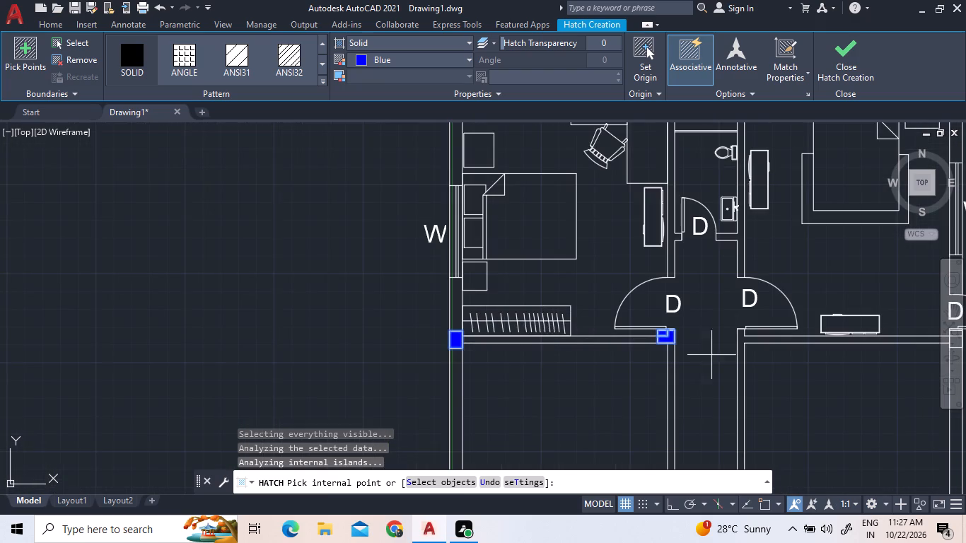
scroll(633, 361, "down", 2)
scroll(822, 339, "up", 4)
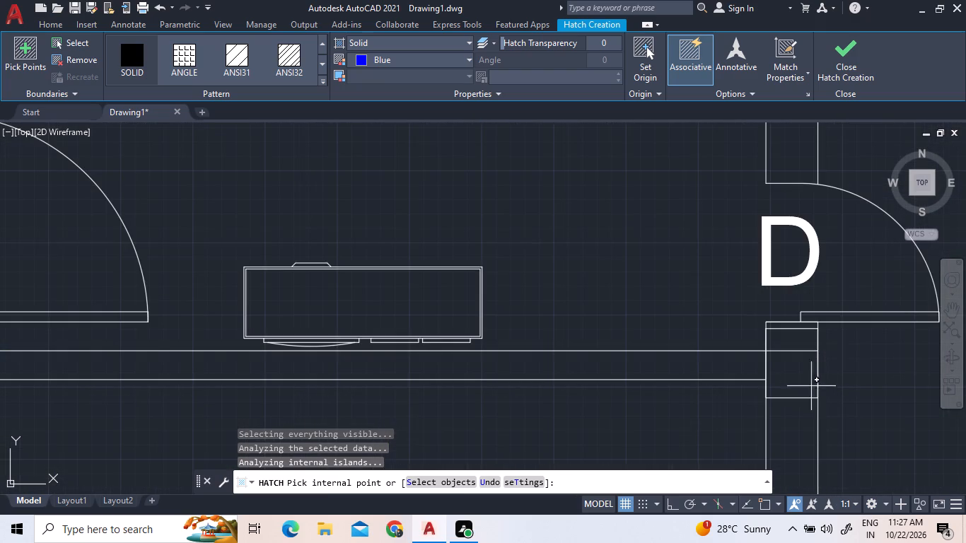
left_click(794, 375)
left_click(794, 341)
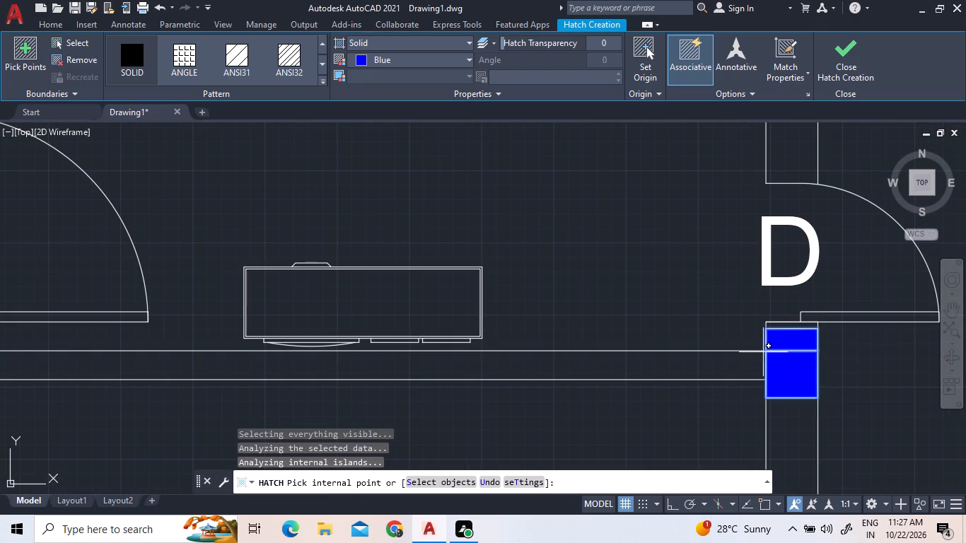
Change the column hatch pattern to ANSI36.
scroll(490, 340, "down", 5)
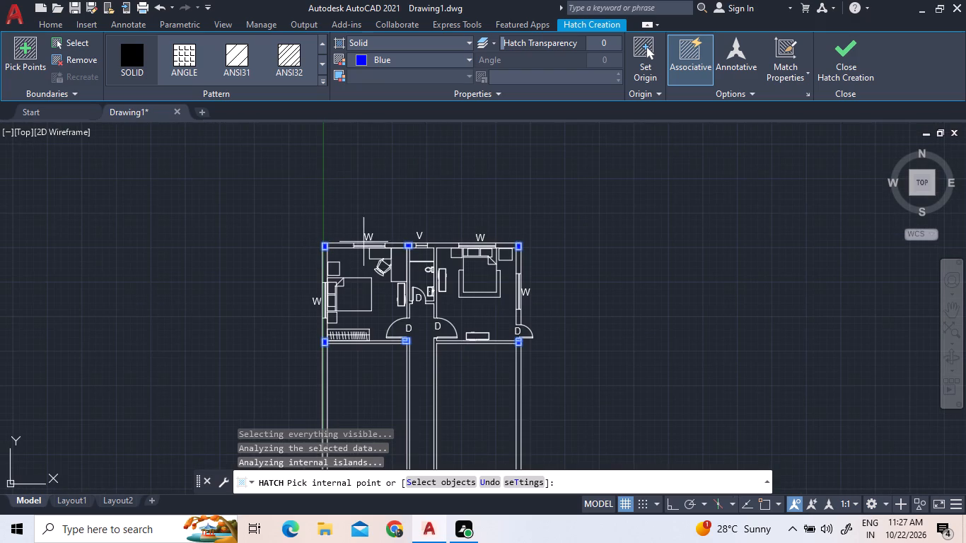
scroll(397, 230, "up", 1)
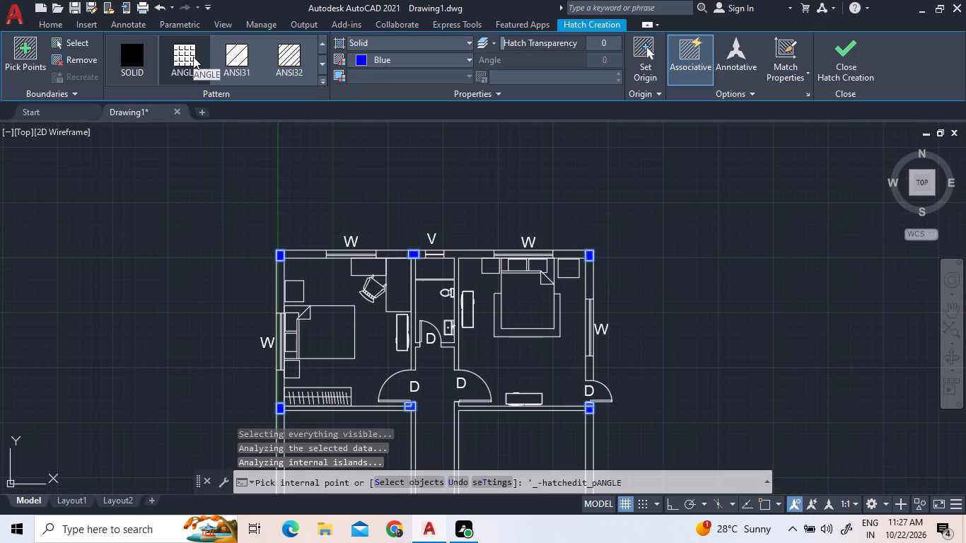
left_click(324, 78)
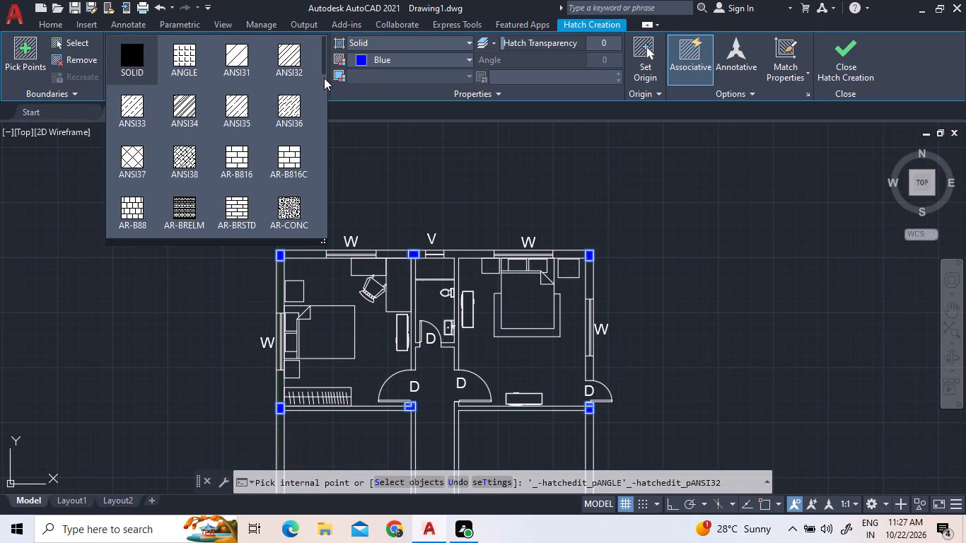
left_click(289, 115)
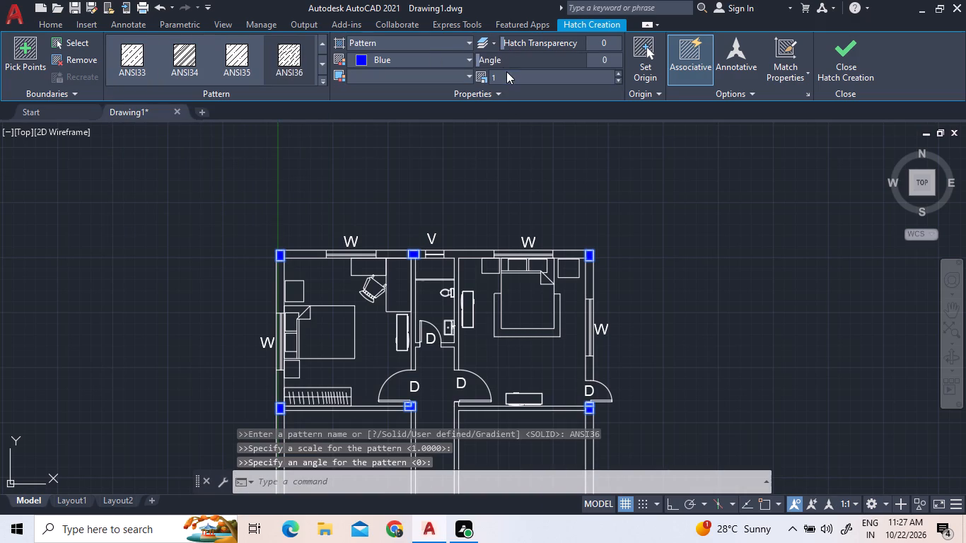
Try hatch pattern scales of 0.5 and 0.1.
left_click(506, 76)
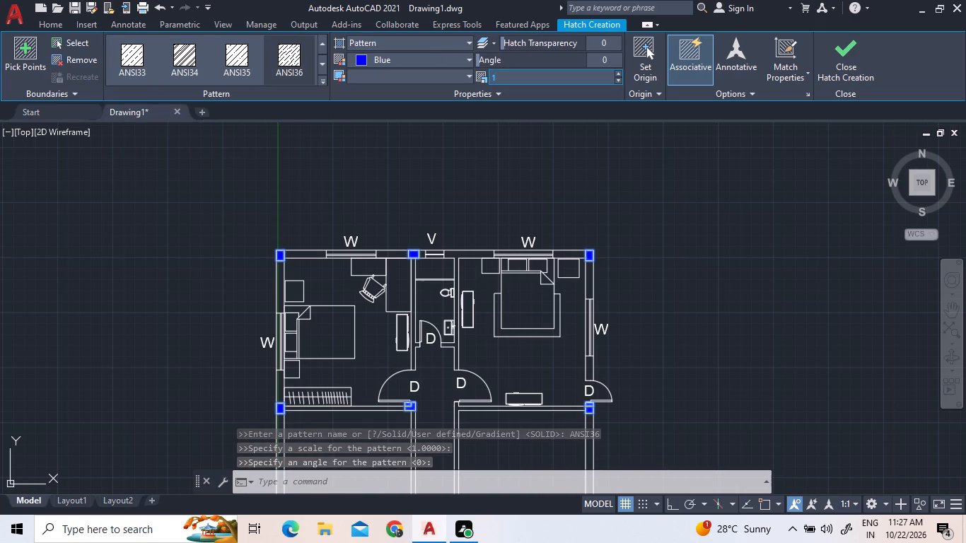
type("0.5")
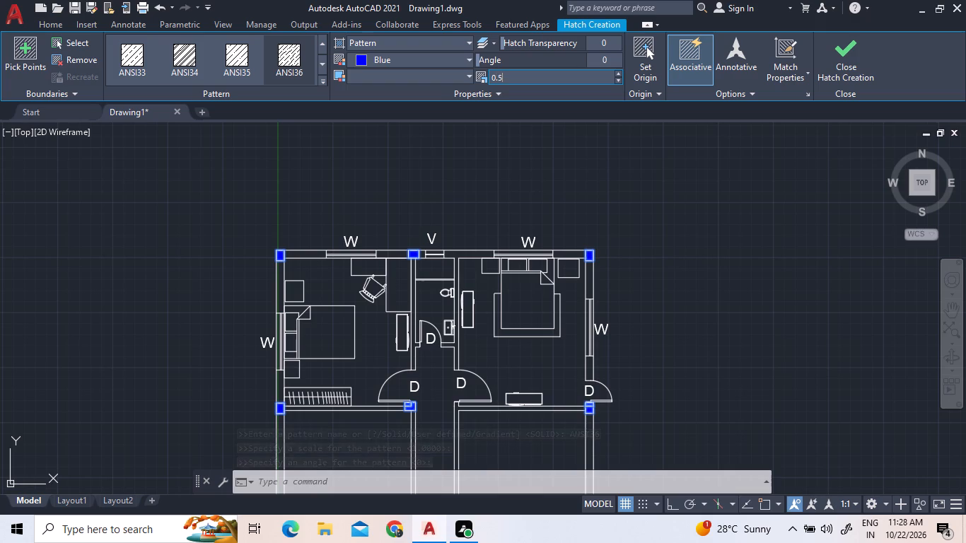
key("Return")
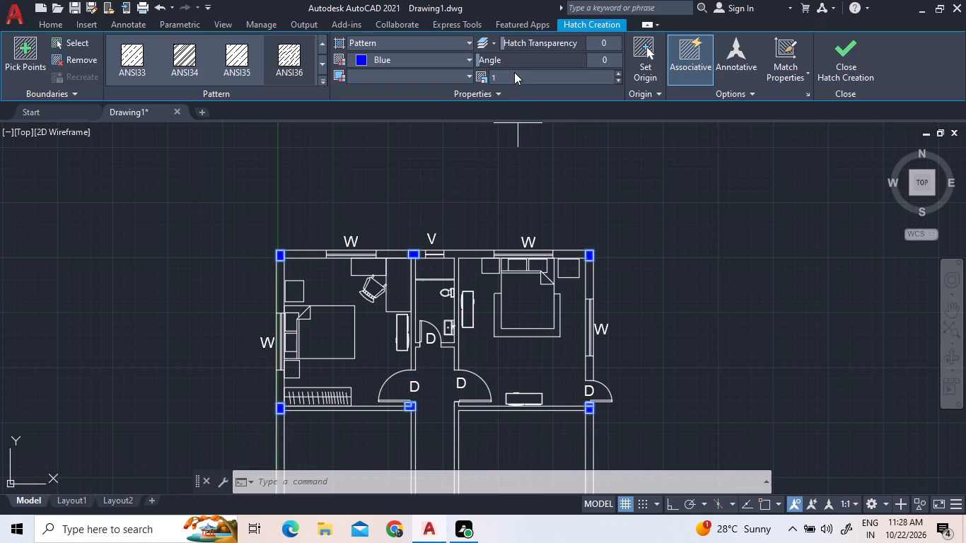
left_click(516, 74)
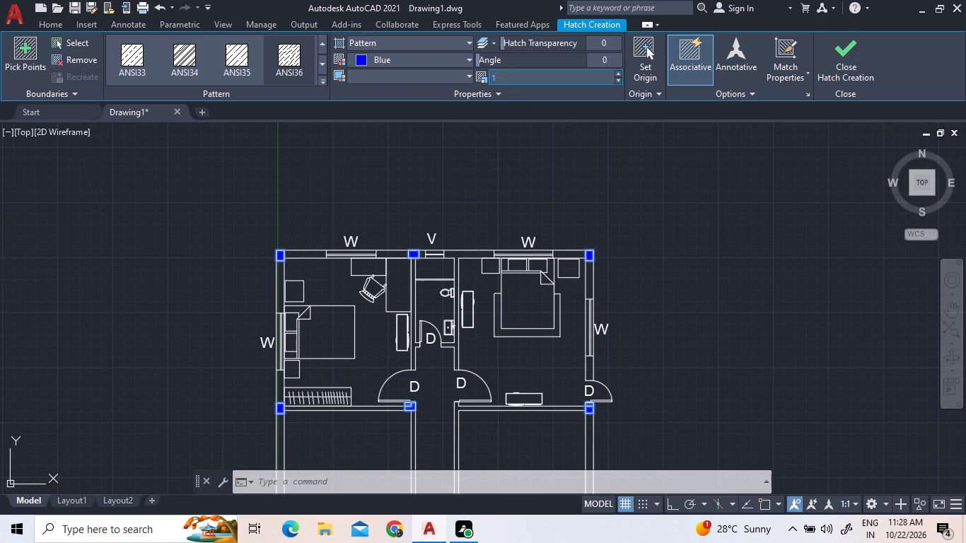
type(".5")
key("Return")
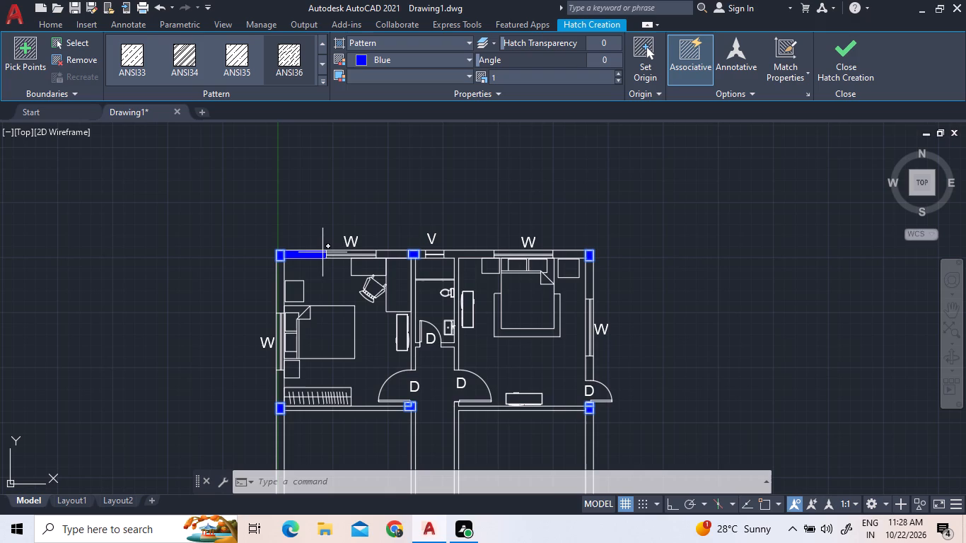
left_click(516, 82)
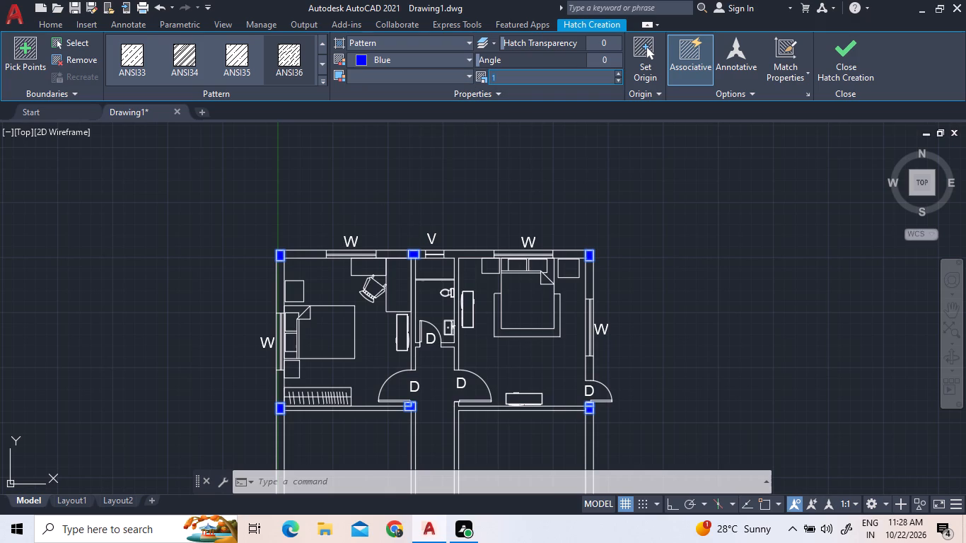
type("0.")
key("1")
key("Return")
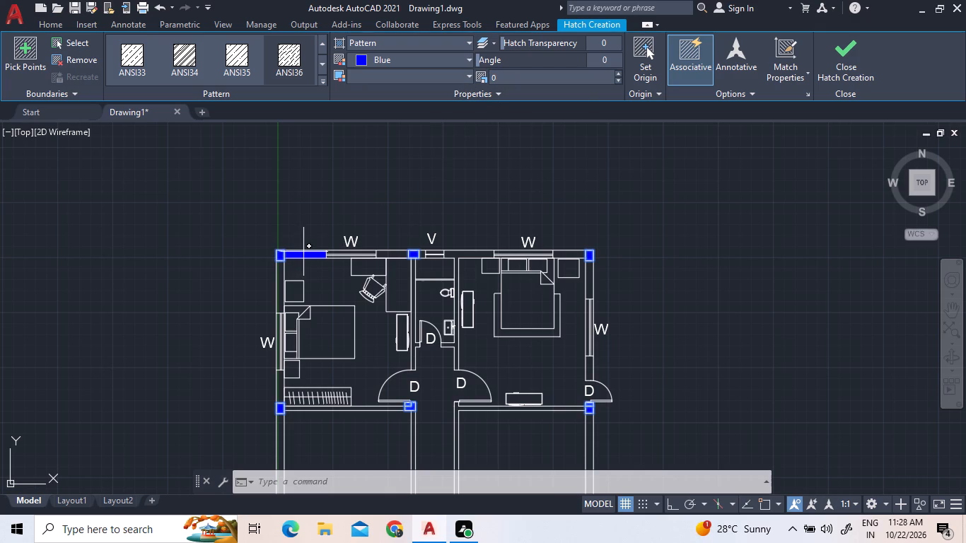
Set the hatch scale to 10 and hatch the upper wall segment between the upper-left corner column and the first window.
left_click(512, 78)
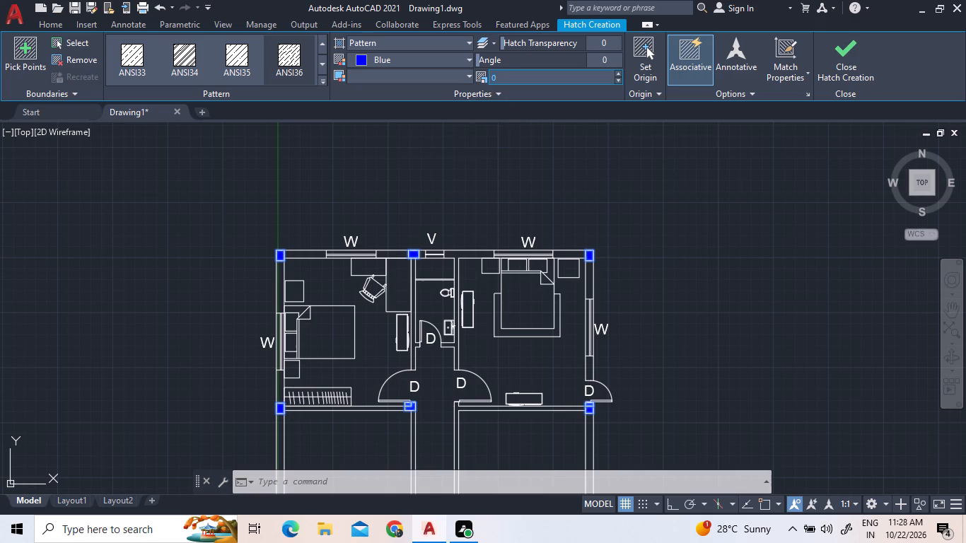
type("10")
key("Return")
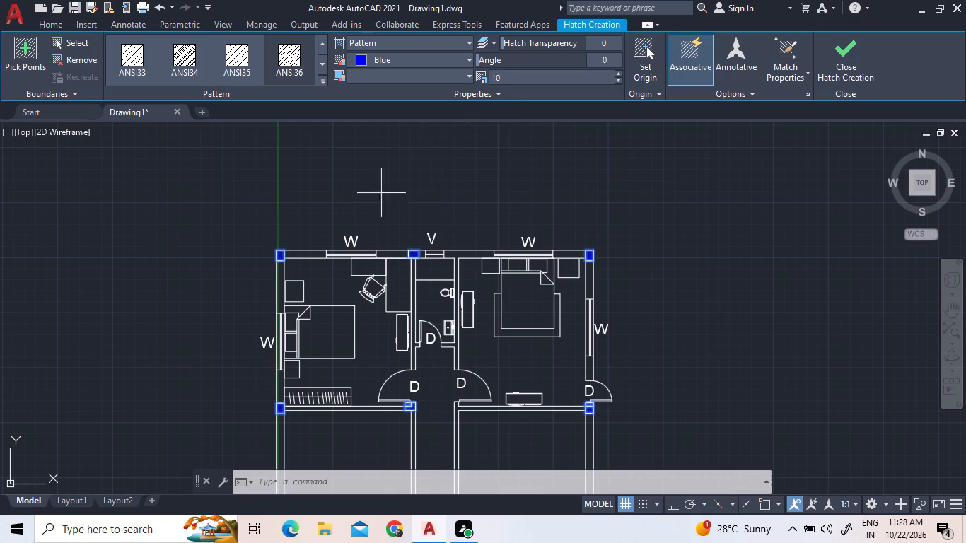
left_click(312, 252)
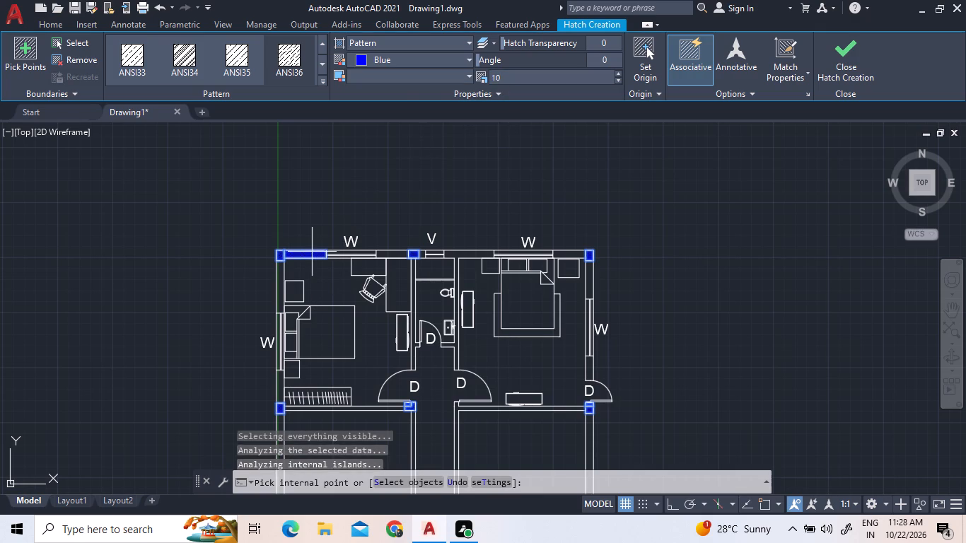
left_click(372, 64)
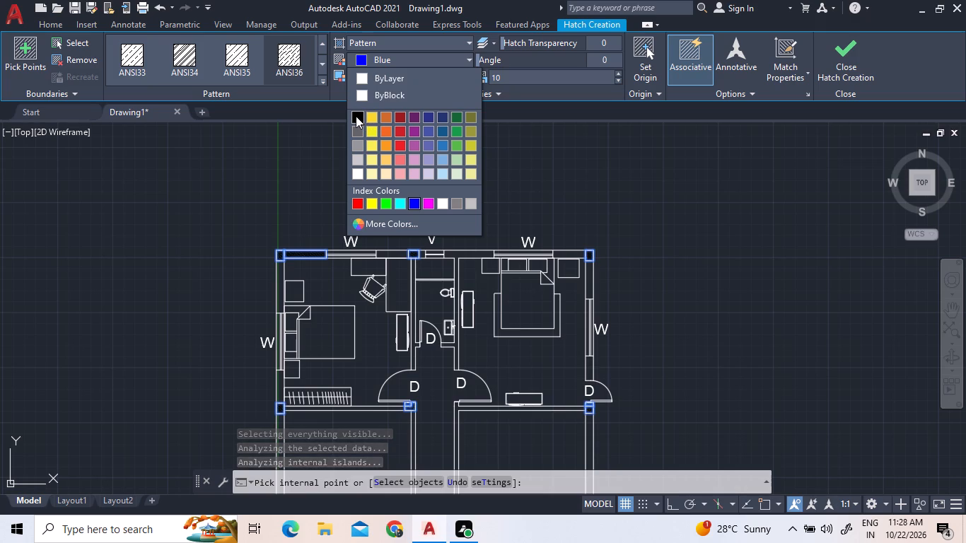
left_click(294, 188)
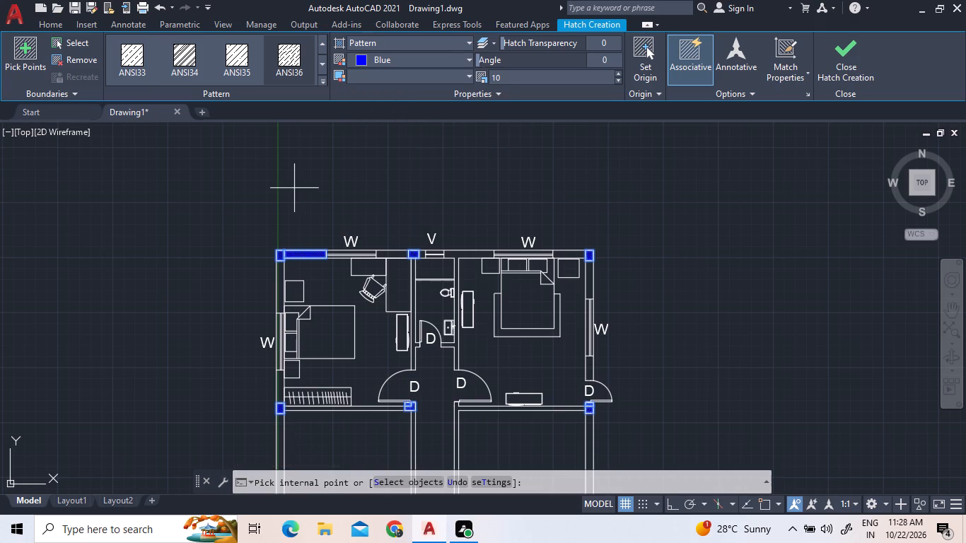
scroll(291, 252, "up", 4)
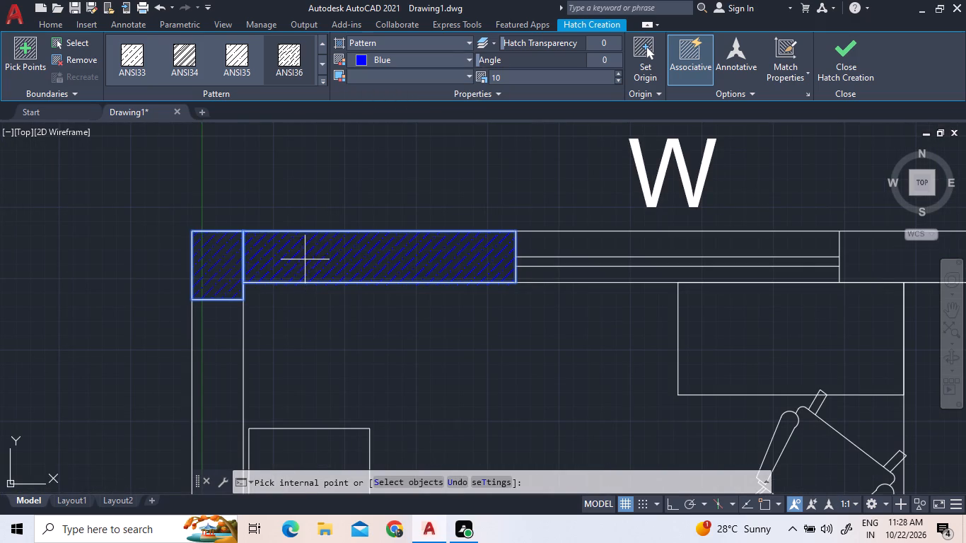
key("Escape")
Finish the current hatch and change the existing blue column hatch to a solid fill.
scroll(264, 253, "down", 11)
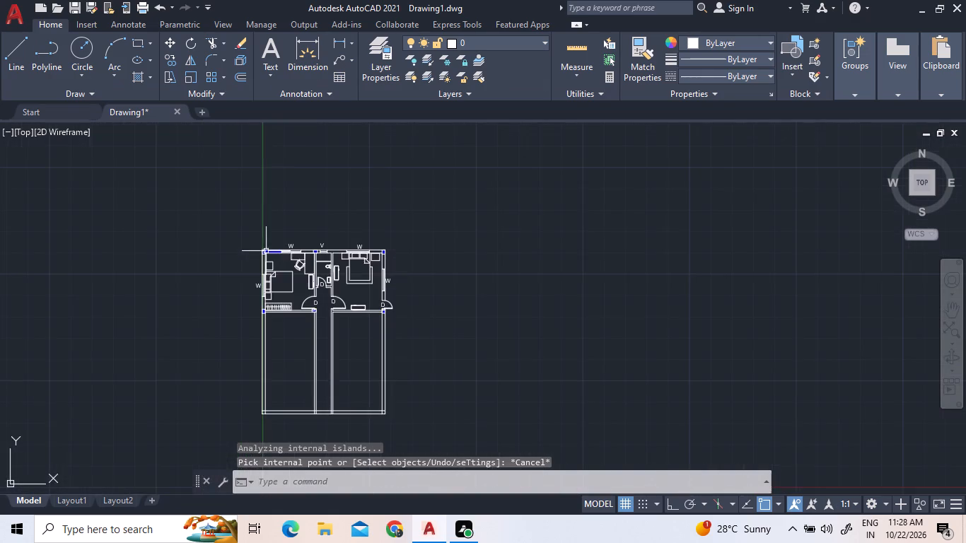
scroll(334, 245, "up", 3)
scroll(530, 269, "up", 3)
left_click(531, 270)
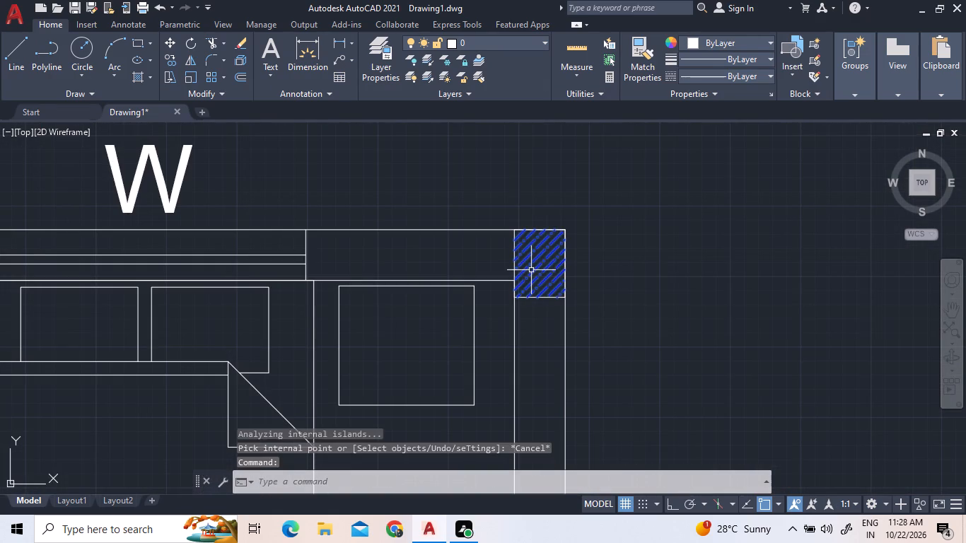
scroll(535, 280, "down", 8)
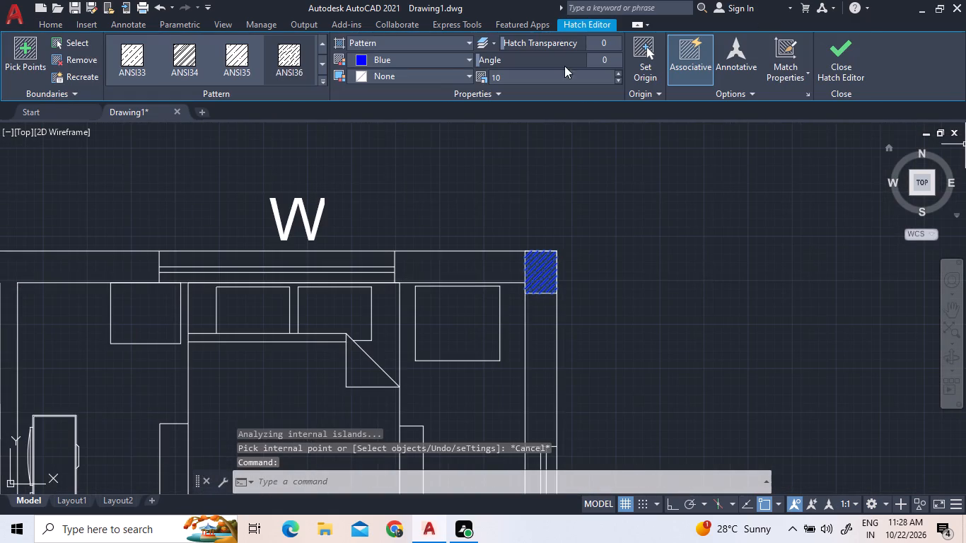
scroll(111, 190, "down", 2)
scroll(320, 333, "down", 3)
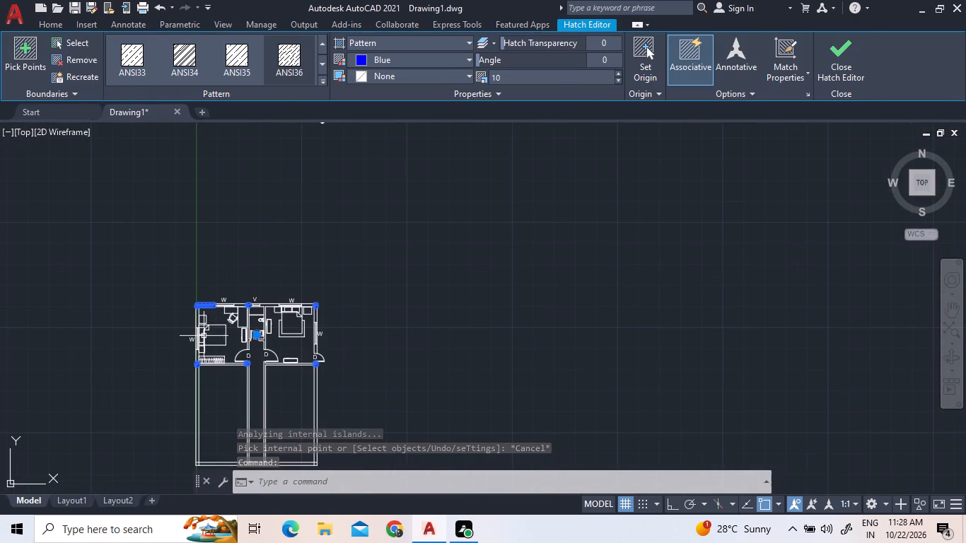
scroll(211, 354, "up", 4)
scroll(146, 365, "down", 2)
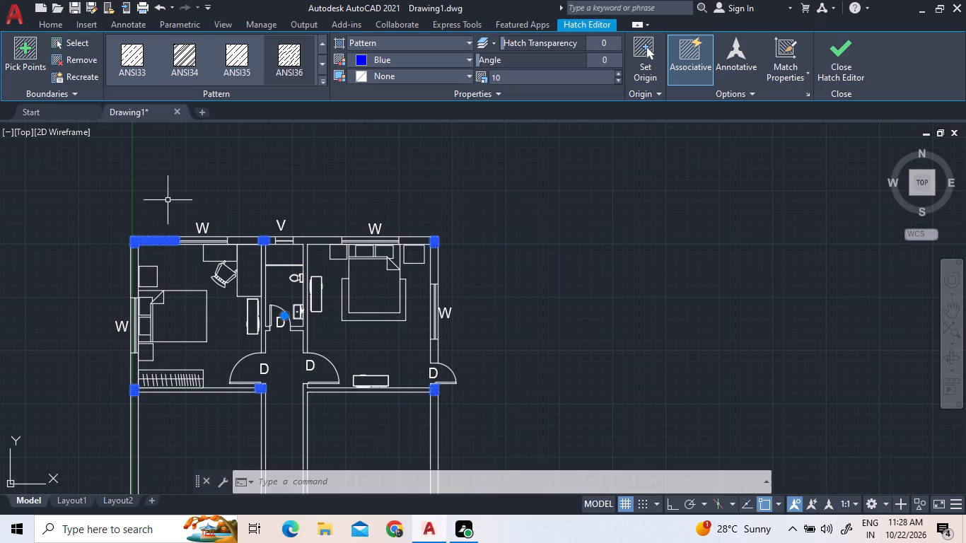
left_click(369, 44)
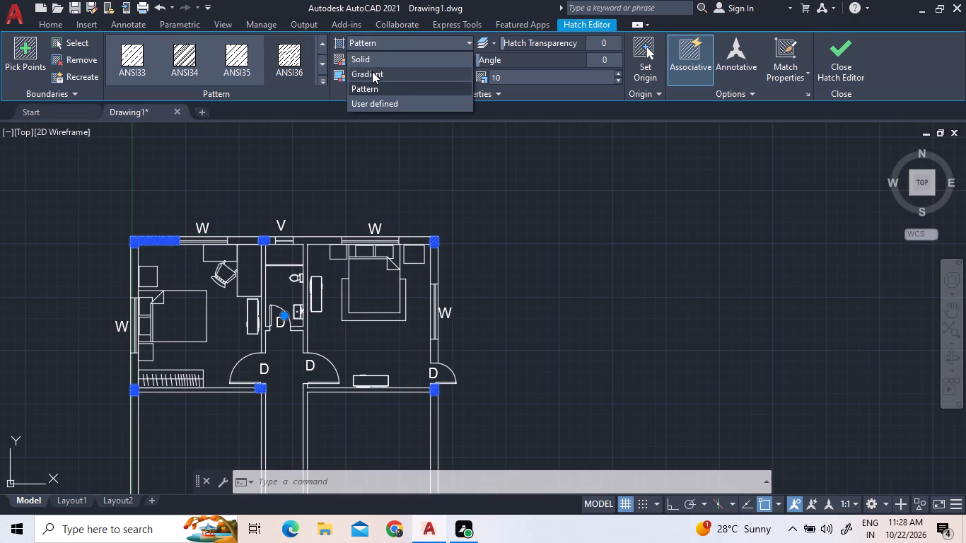
left_click(374, 60)
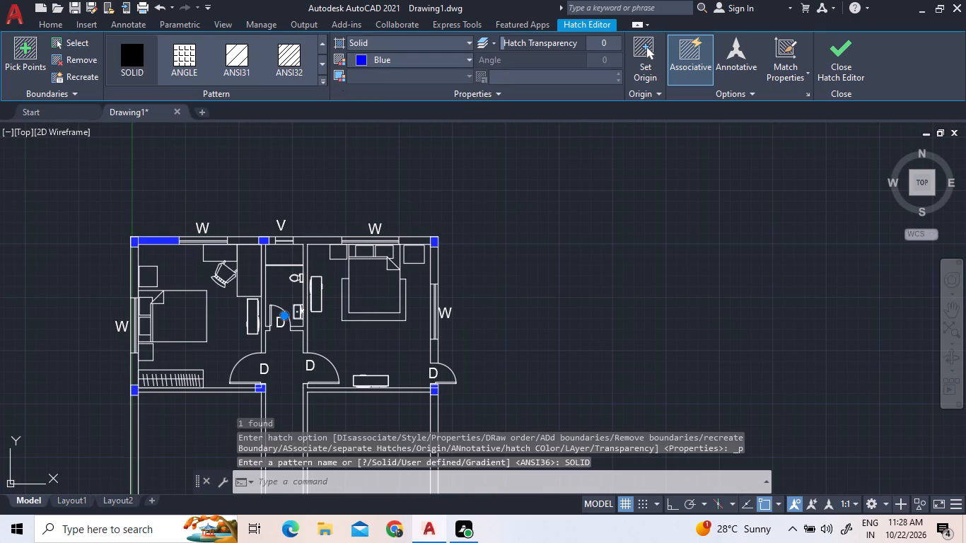
scroll(124, 232, "up", 3)
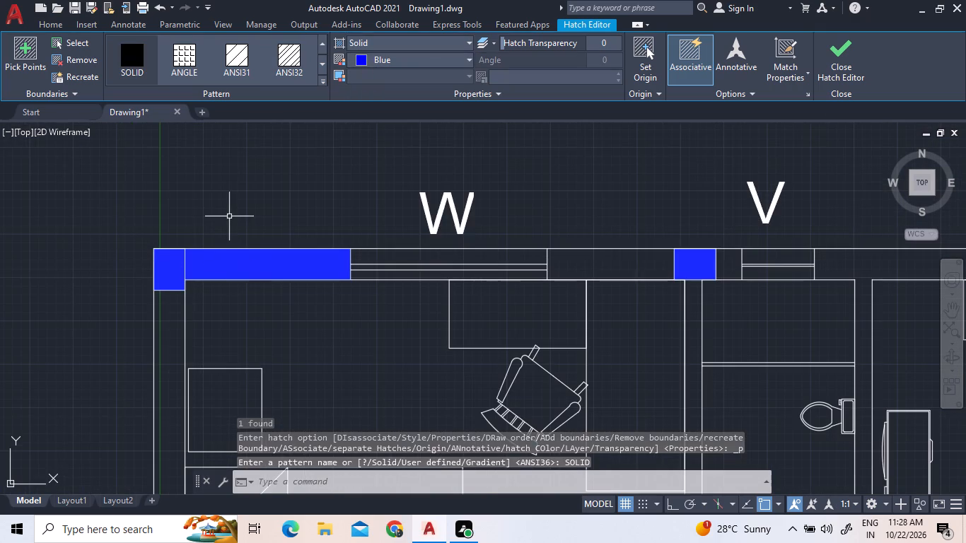
left_click(844, 64)
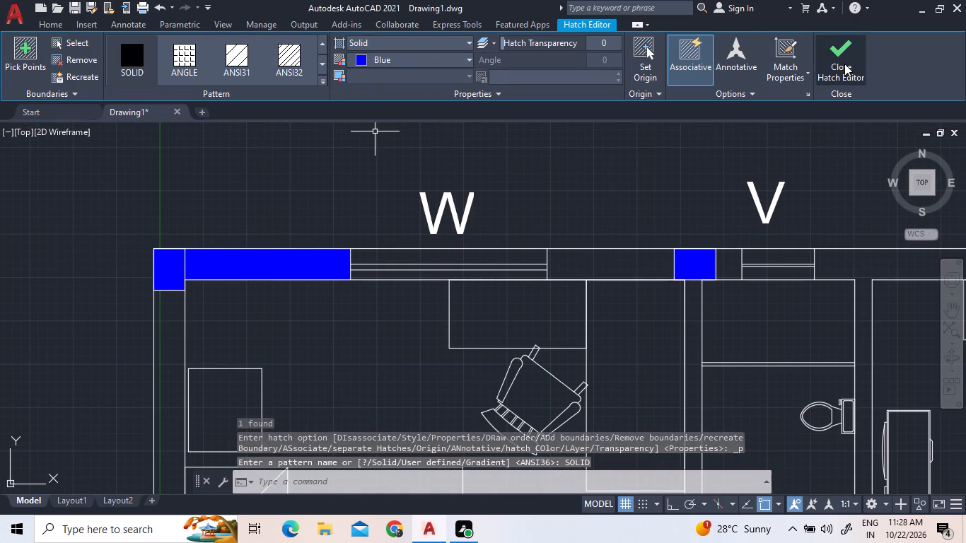
Trim away the solid fill from the upper wall segment between the upper-left corner column and the first window.
left_click(211, 42)
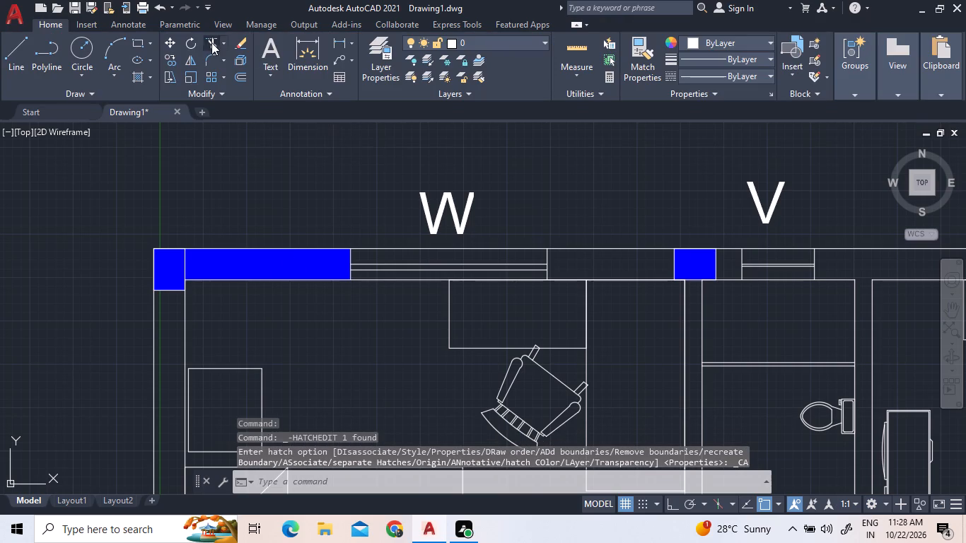
left_click(257, 266)
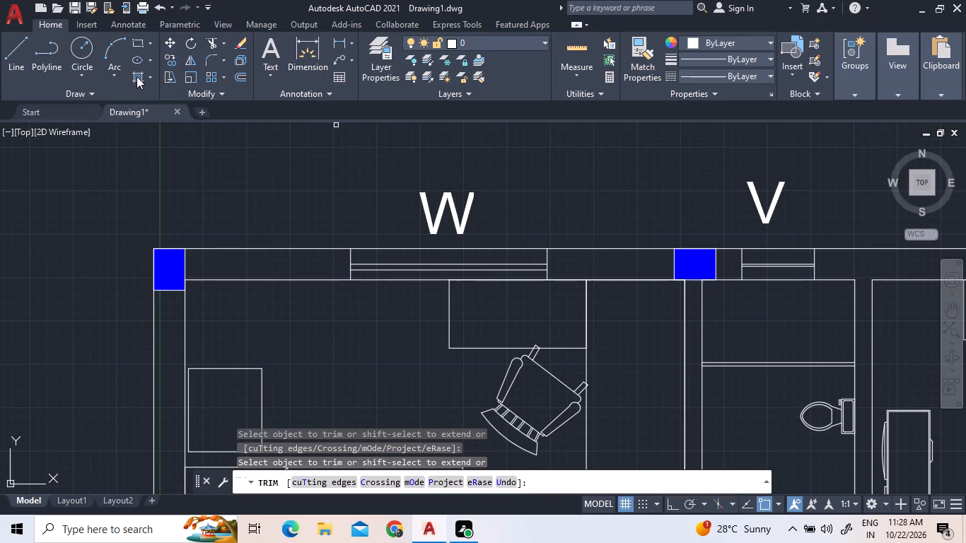
Start a new ANSI36 hatch in the upper wall segment between the upper-left corner column and the first window.
left_click(137, 76)
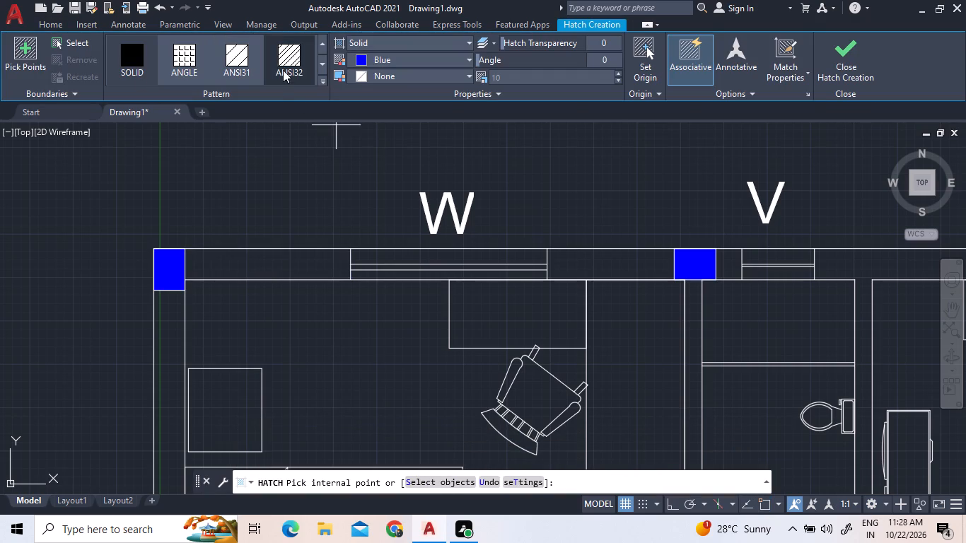
left_click(324, 76)
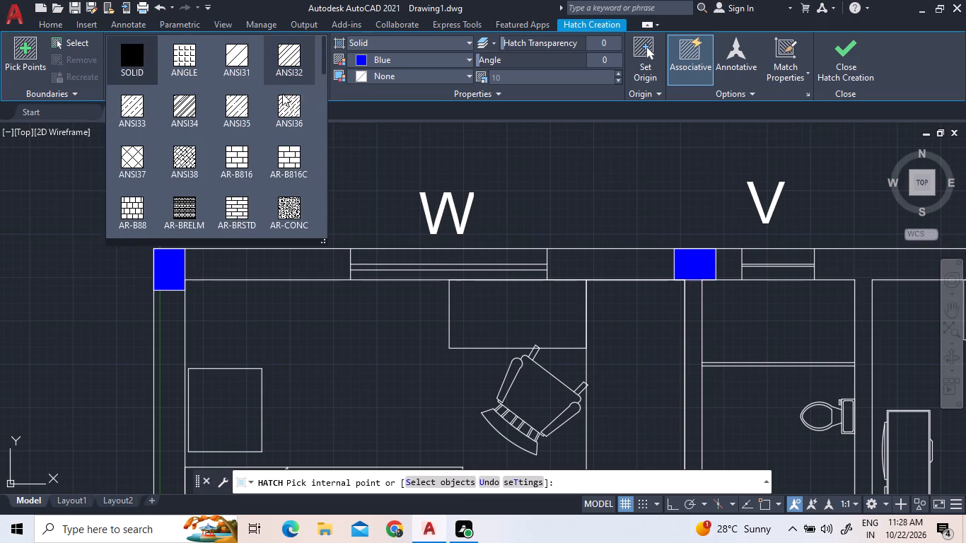
left_click(281, 99)
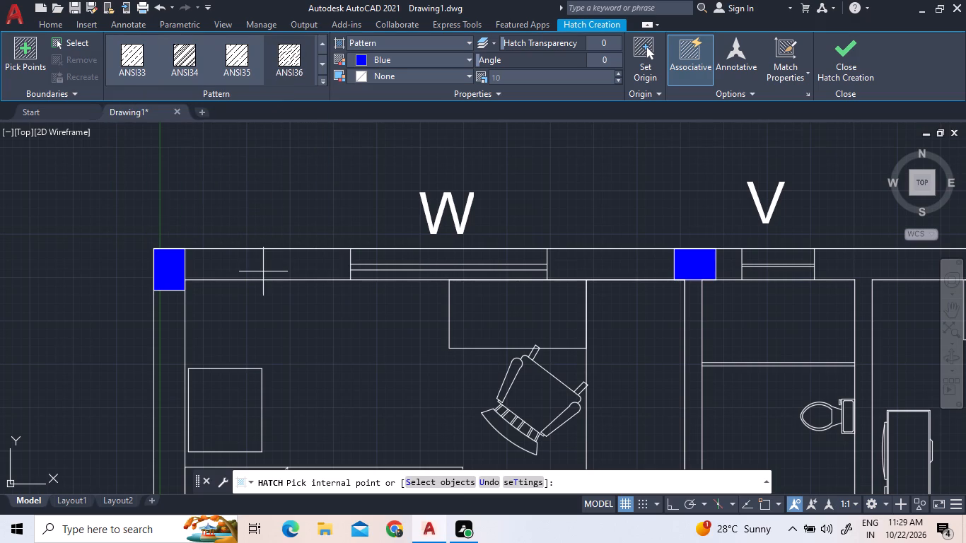
left_click(263, 271)
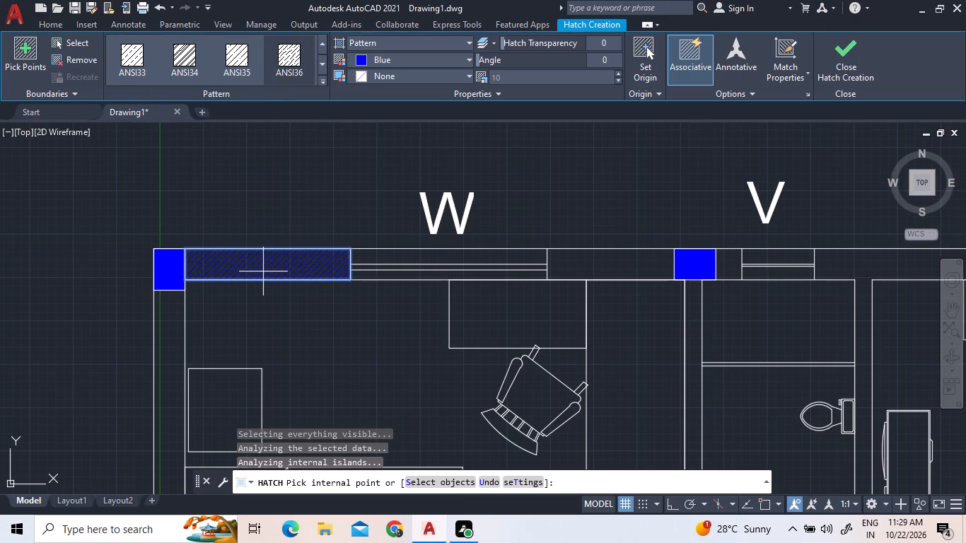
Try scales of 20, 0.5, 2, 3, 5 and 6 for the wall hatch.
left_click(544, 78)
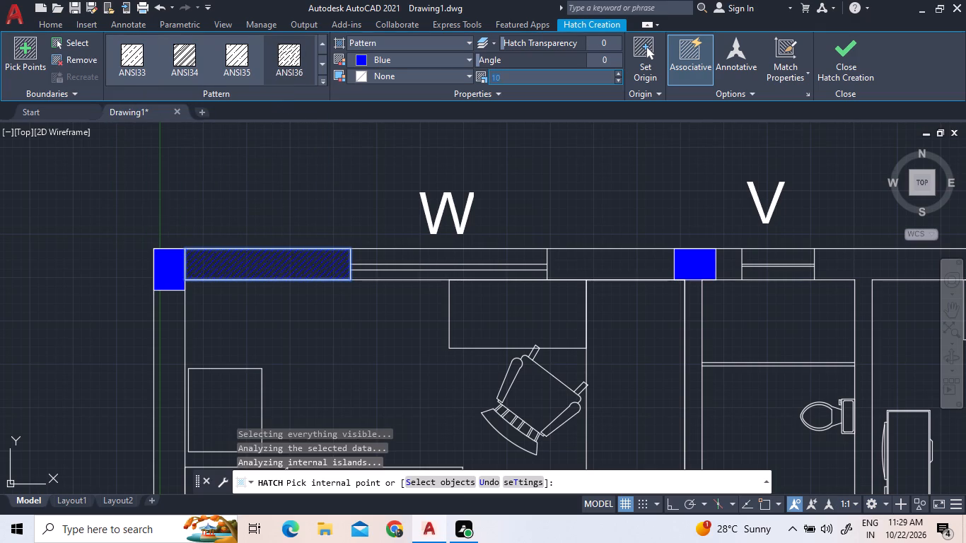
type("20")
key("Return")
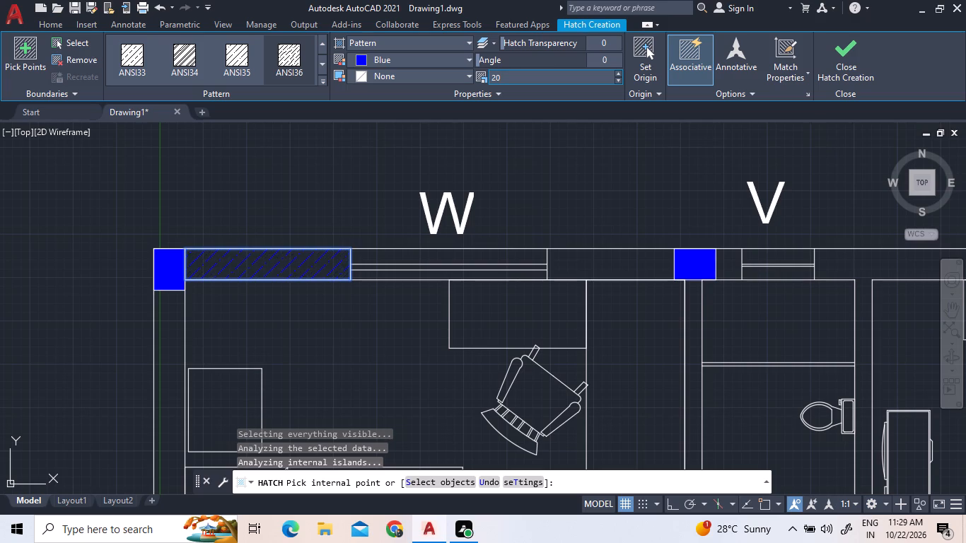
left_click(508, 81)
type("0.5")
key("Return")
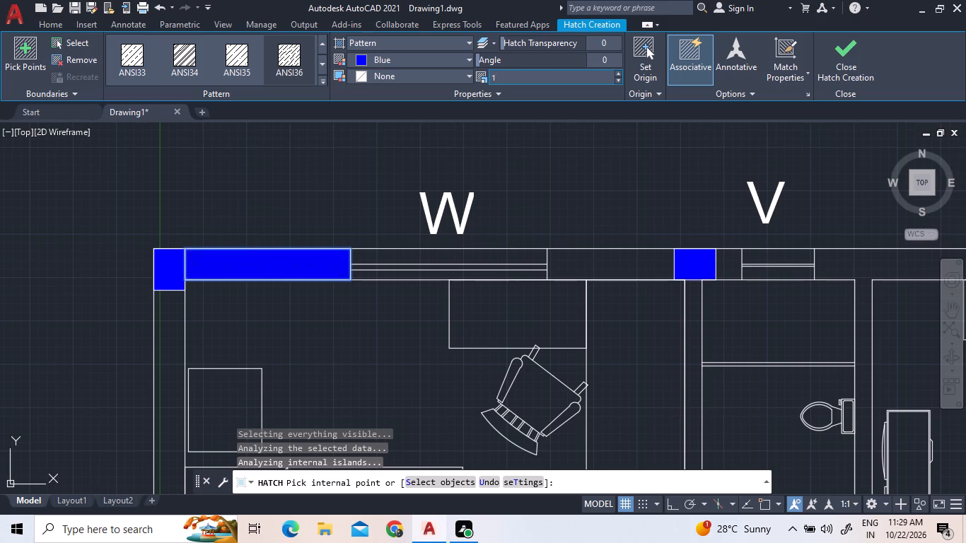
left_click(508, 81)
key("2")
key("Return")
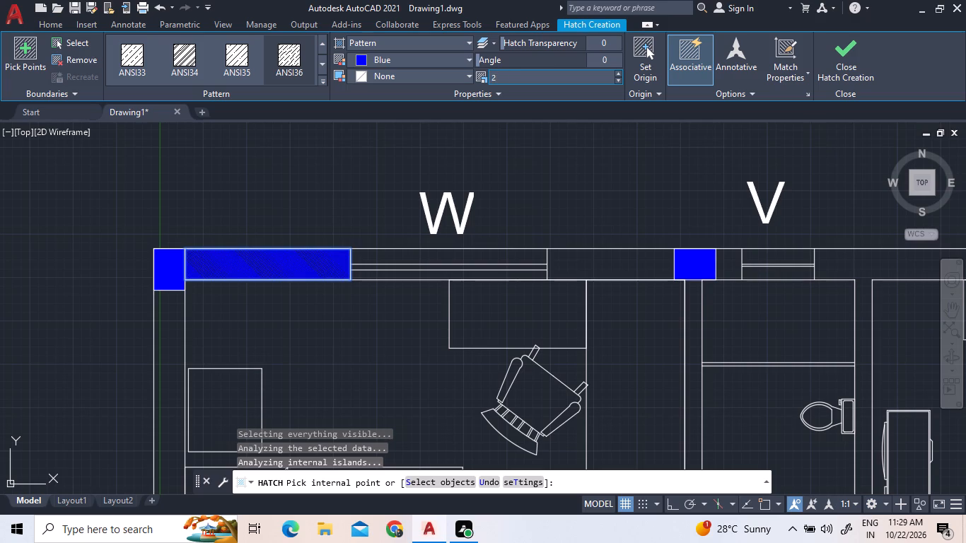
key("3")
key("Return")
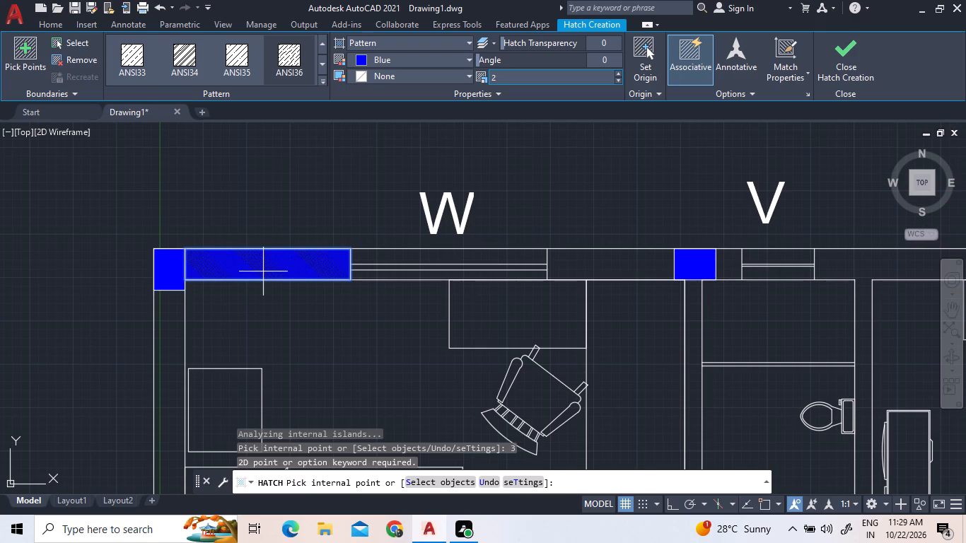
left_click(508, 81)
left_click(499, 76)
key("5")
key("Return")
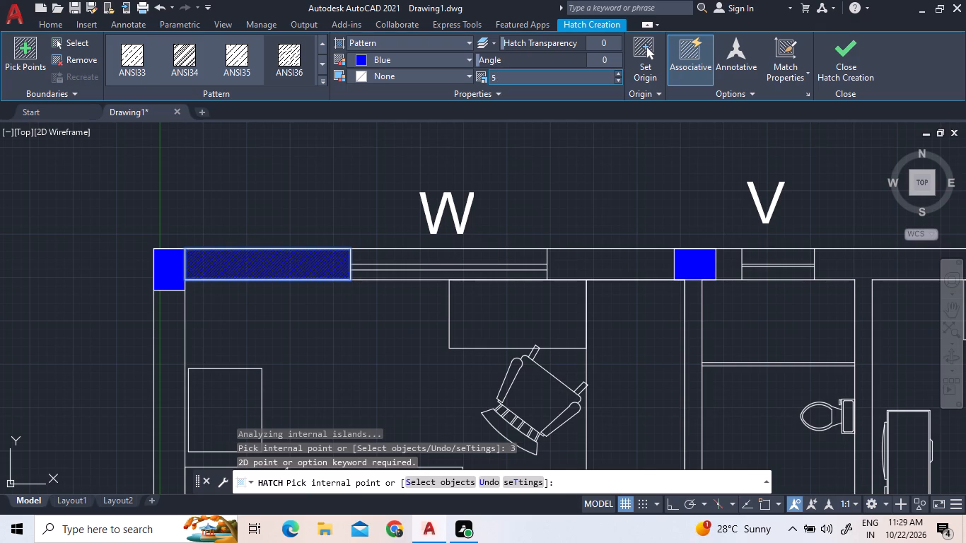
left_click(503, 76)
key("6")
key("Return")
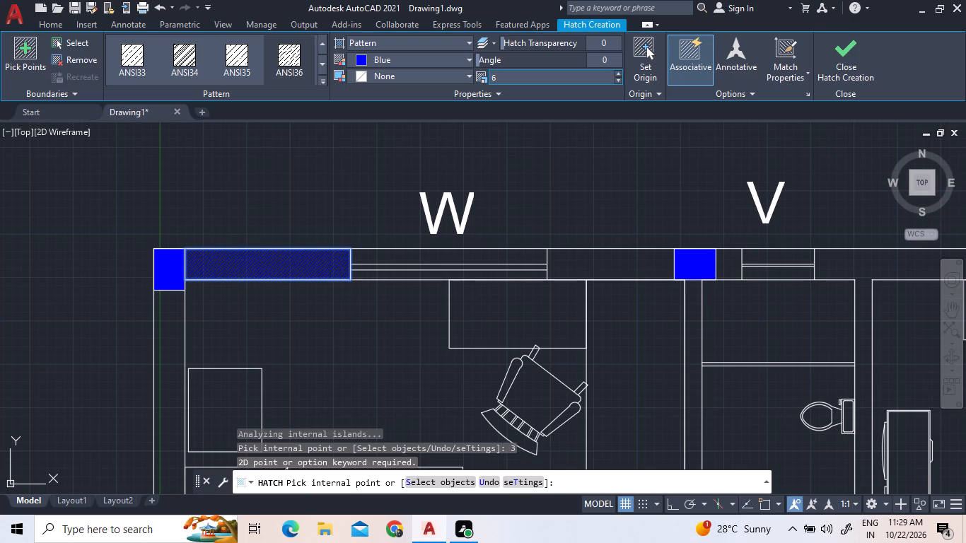
Set the wall hatch scale to 8 and add the upper wall segments on both sides of the column between the first window and ventilator V.
left_click(503, 76)
key("8")
key("Return")
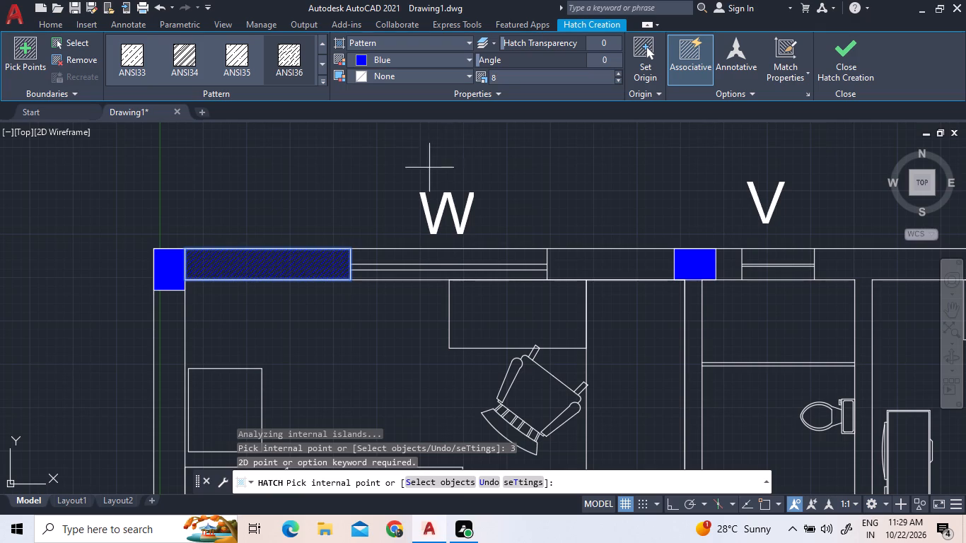
left_click(626, 267)
scroll(459, 245, "down", 2)
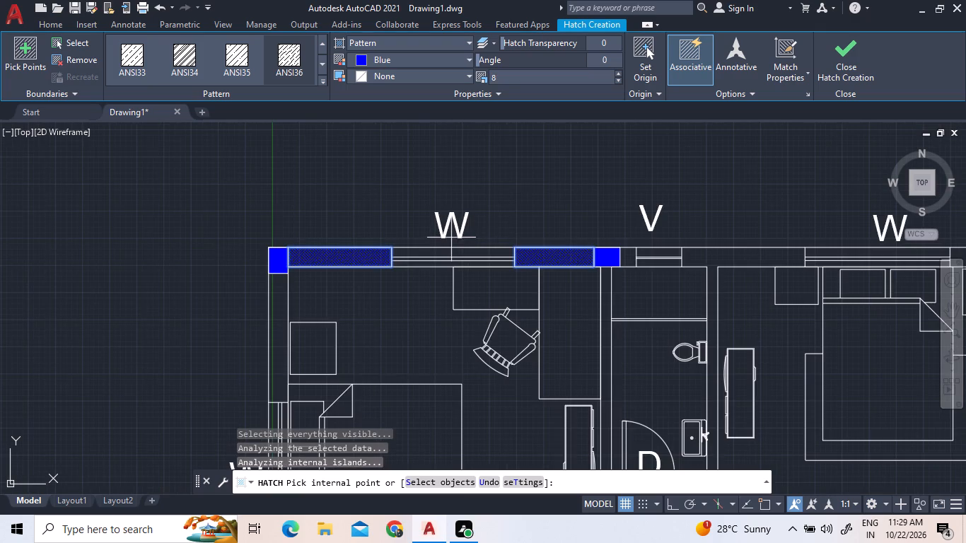
left_click(626, 255)
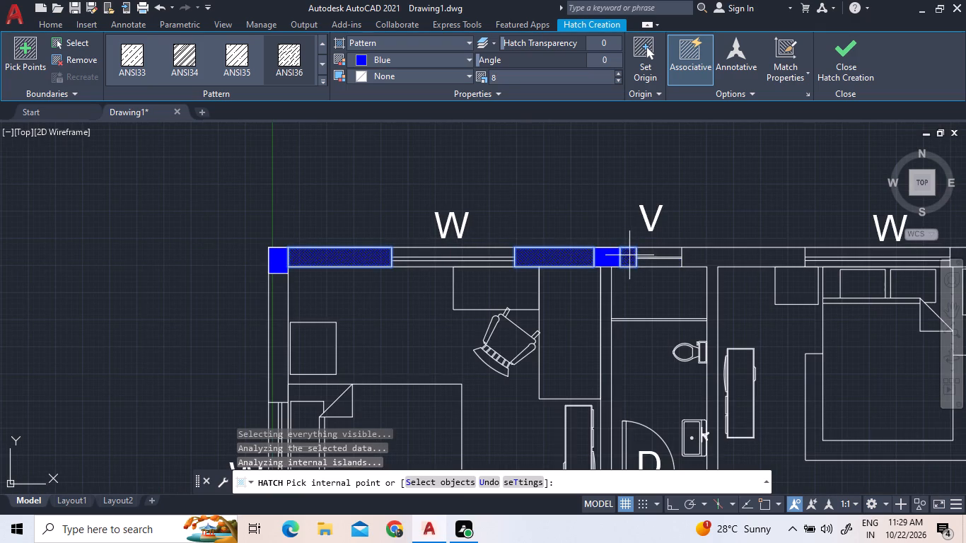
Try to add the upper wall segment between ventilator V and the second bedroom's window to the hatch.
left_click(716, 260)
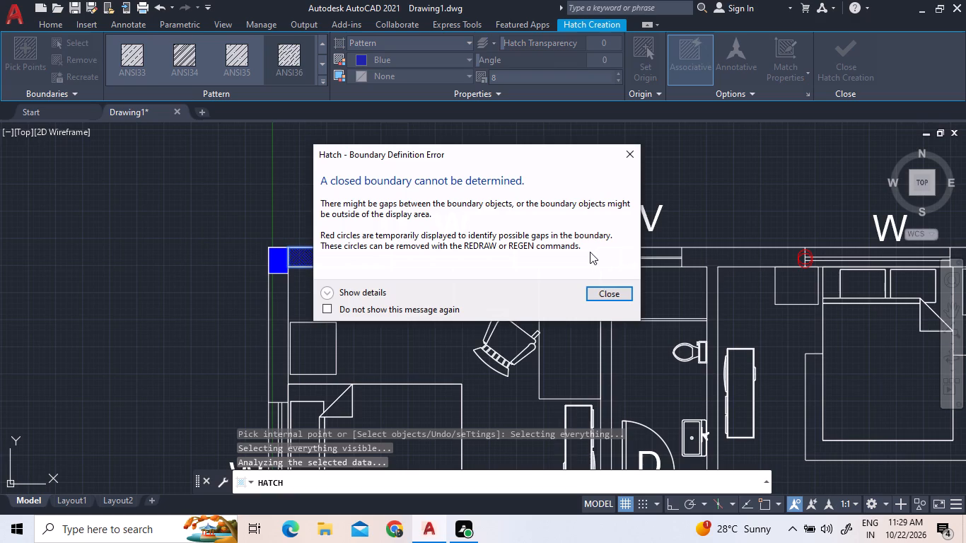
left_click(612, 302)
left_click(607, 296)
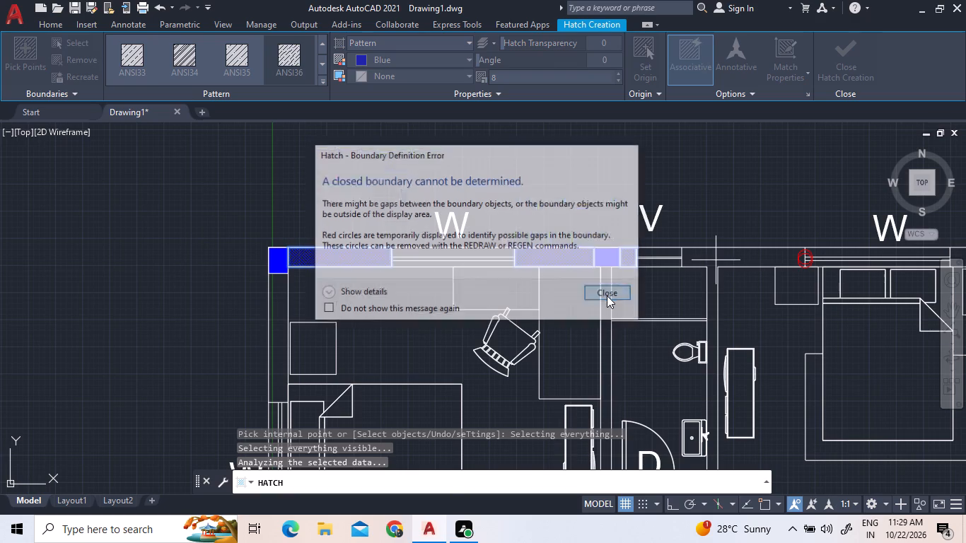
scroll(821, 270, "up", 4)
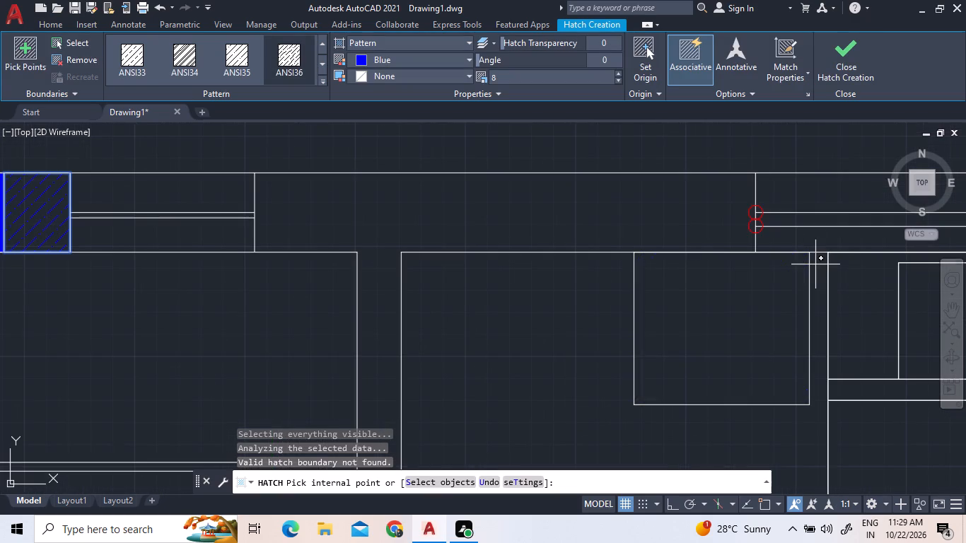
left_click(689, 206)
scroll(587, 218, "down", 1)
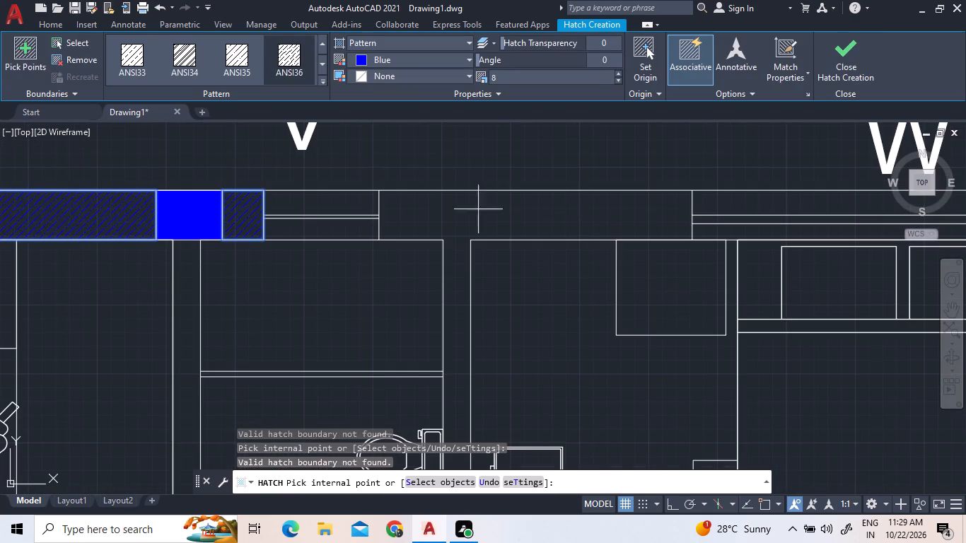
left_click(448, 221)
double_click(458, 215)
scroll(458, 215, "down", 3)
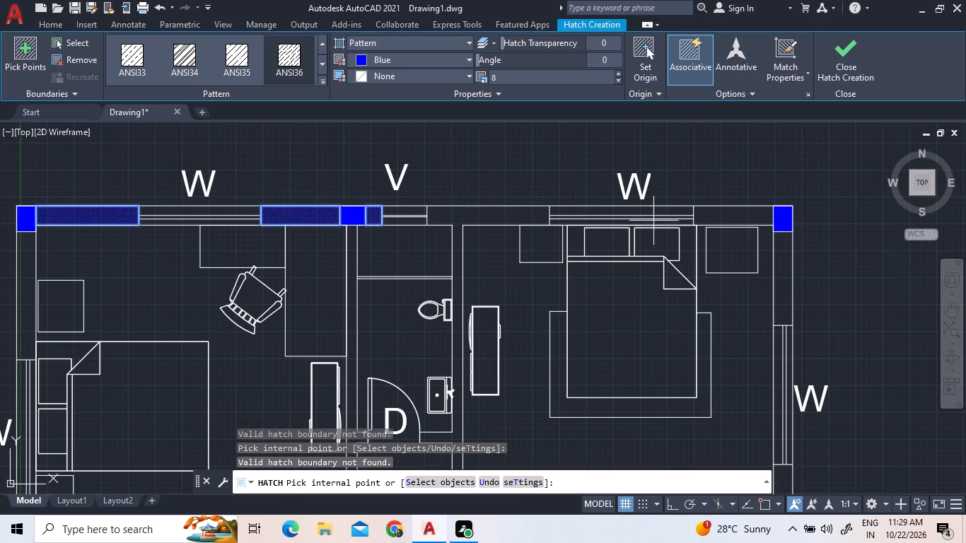
Add the upper wall segment between the second bedroom's window and the upper-right corner column to the hatch.
left_click(737, 213)
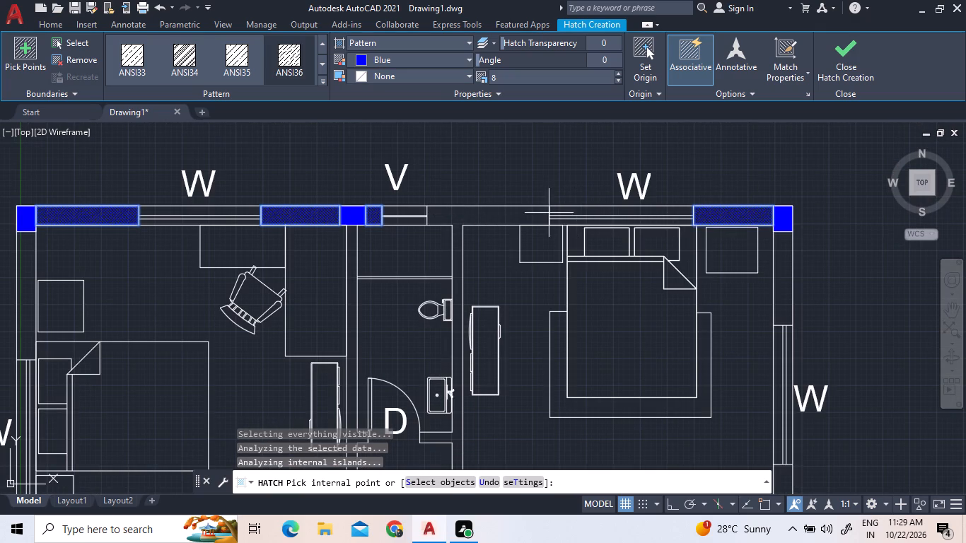
Retry the upper wall segment between ventilator V and the second bedroom's window, inspect its marked gap points, and finish the hatch.
left_click(489, 215)
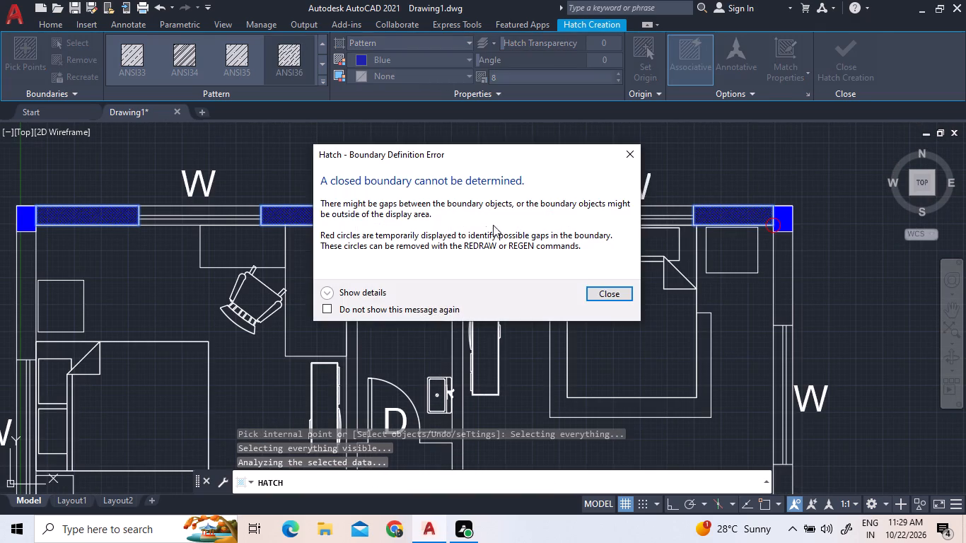
left_click(625, 297)
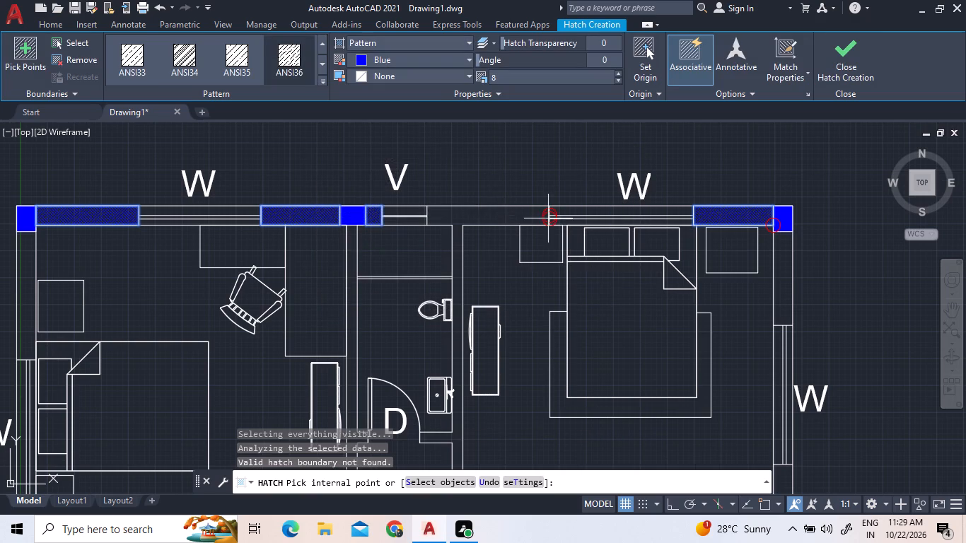
scroll(545, 196, "up", 3)
scroll(594, 283, "up", 4)
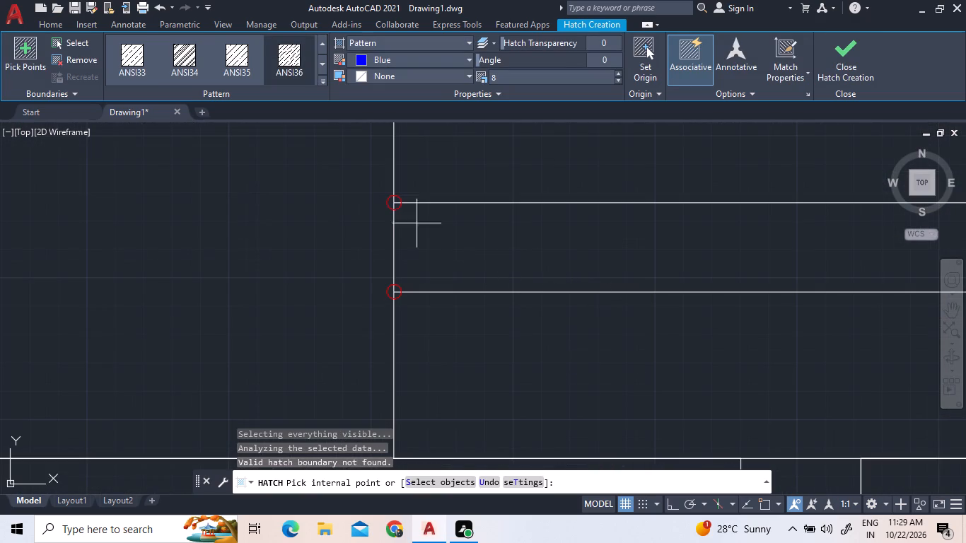
scroll(390, 185, "up", 3)
scroll(409, 253, "up", 4)
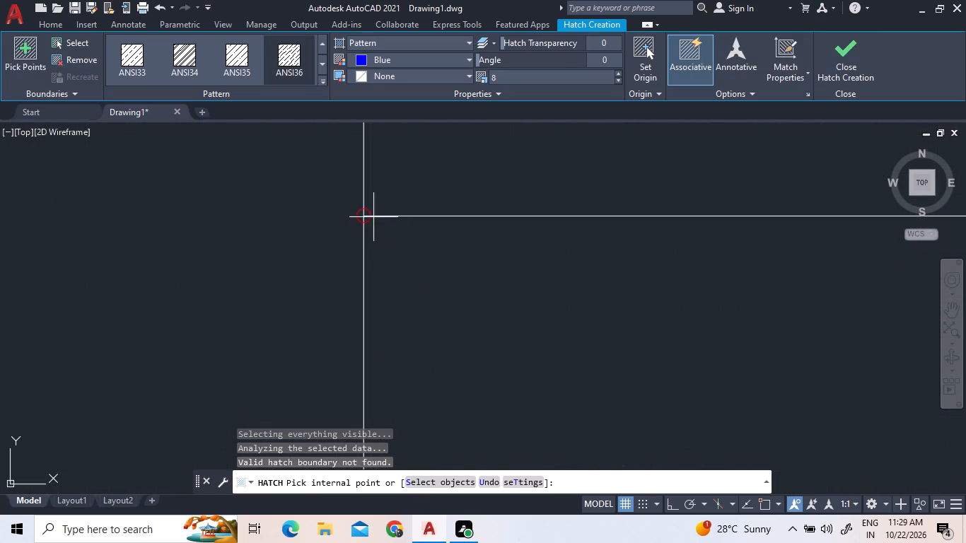
scroll(368, 215, "up", 7)
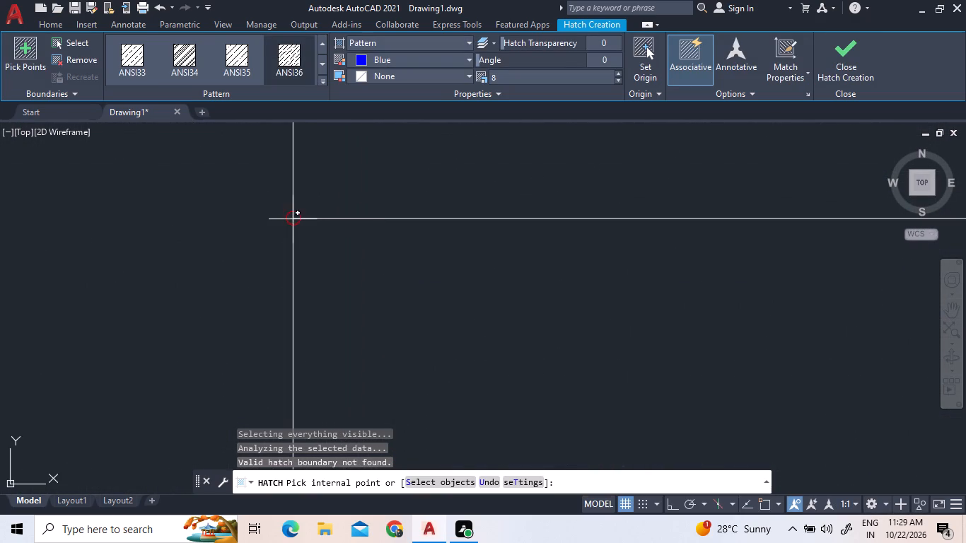
left_click(841, 60)
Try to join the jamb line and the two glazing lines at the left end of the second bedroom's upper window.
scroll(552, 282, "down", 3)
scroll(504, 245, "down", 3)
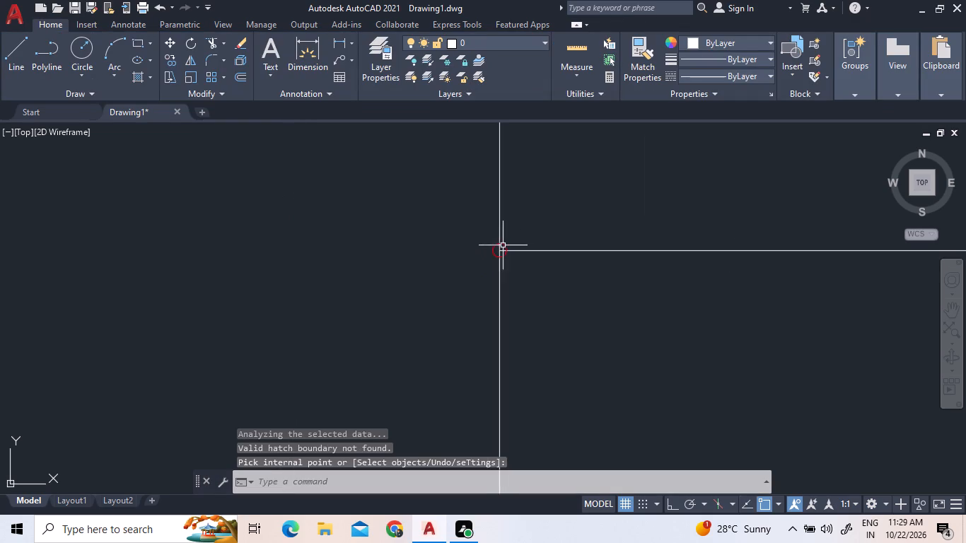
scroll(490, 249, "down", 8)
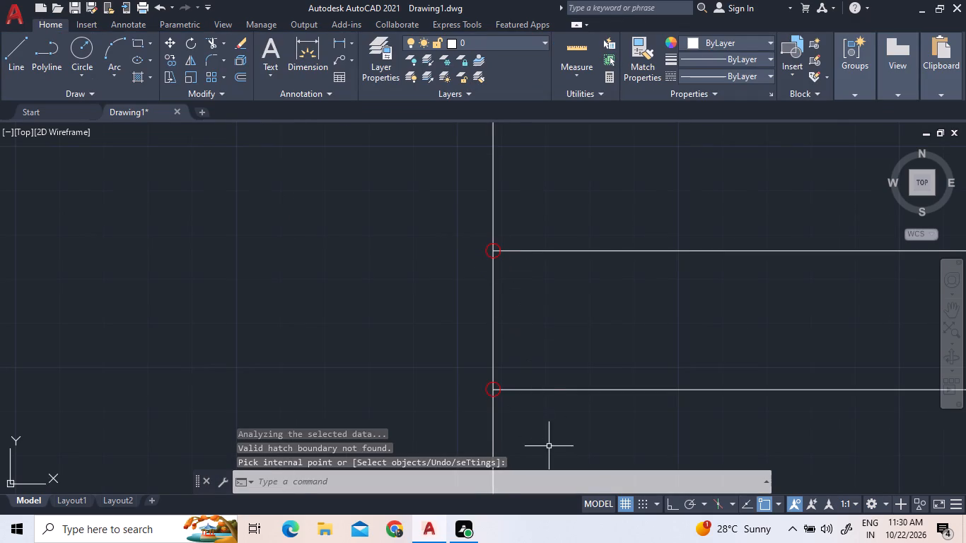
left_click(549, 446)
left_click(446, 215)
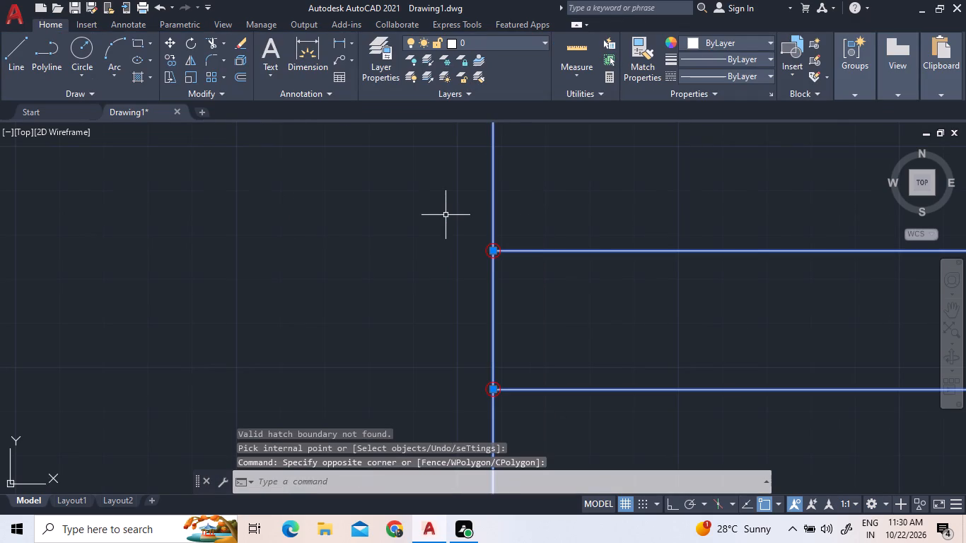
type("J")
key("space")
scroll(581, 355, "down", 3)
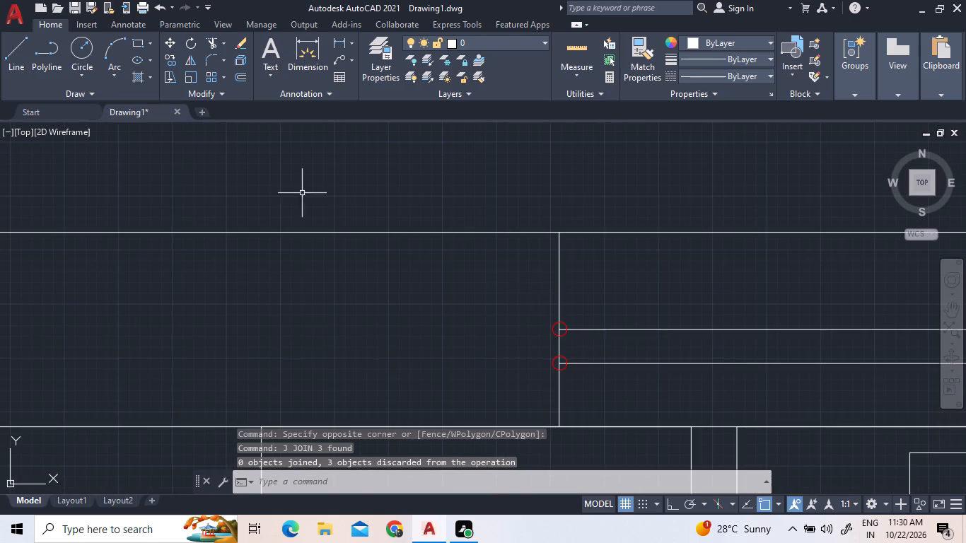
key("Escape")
Start a new ANSI36 hatch at scale 8 in the second bedroom's right wall segments above and below the window.
scroll(398, 228, "down", 4)
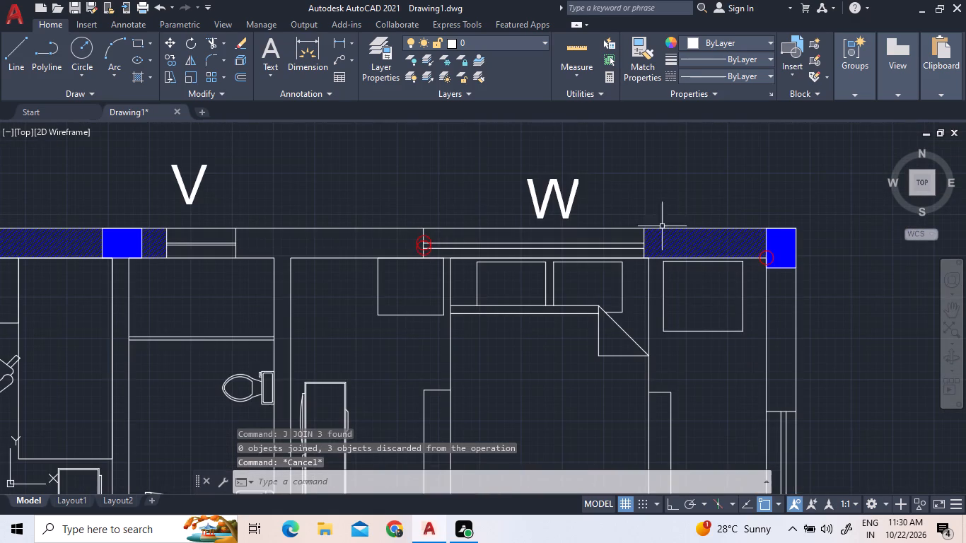
left_click(786, 340)
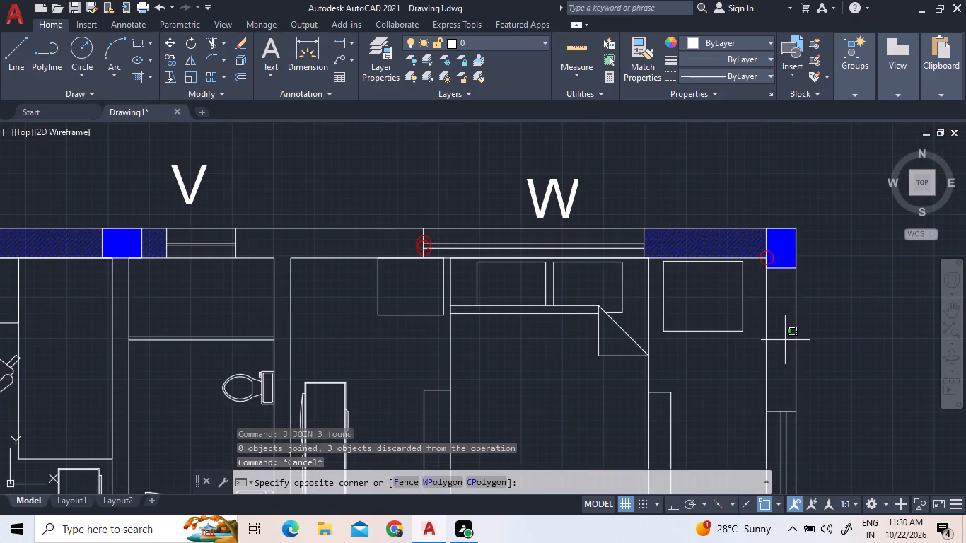
left_click(778, 307)
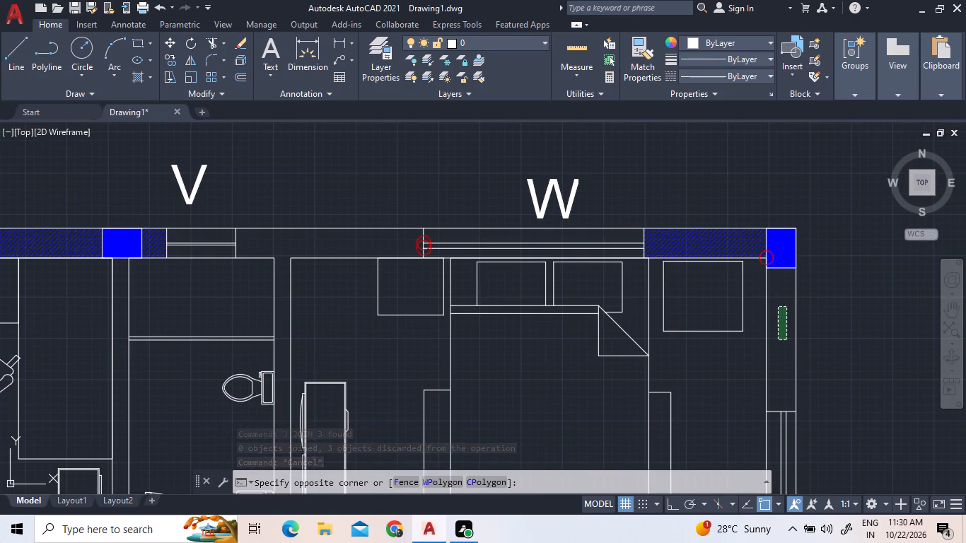
left_click(135, 82)
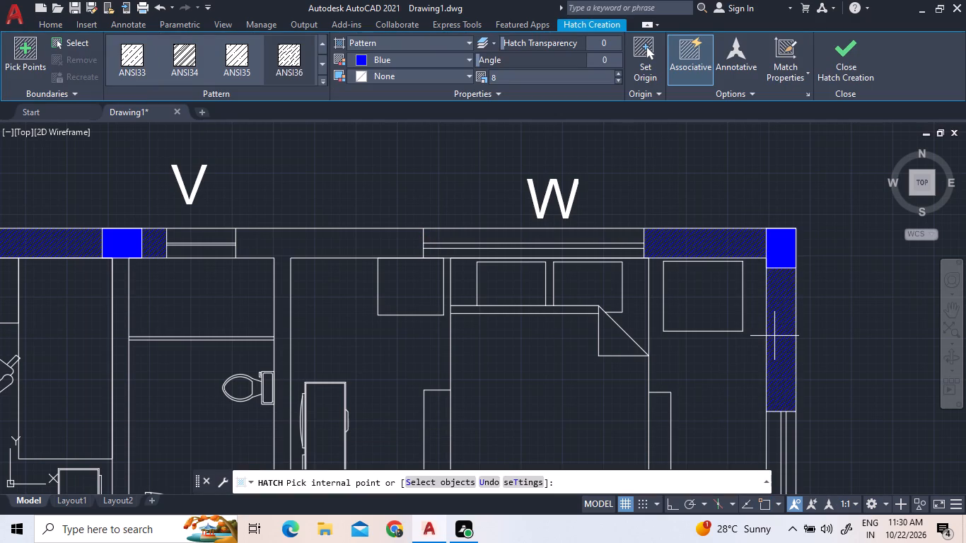
left_click(774, 336)
scroll(802, 302, "down", 6)
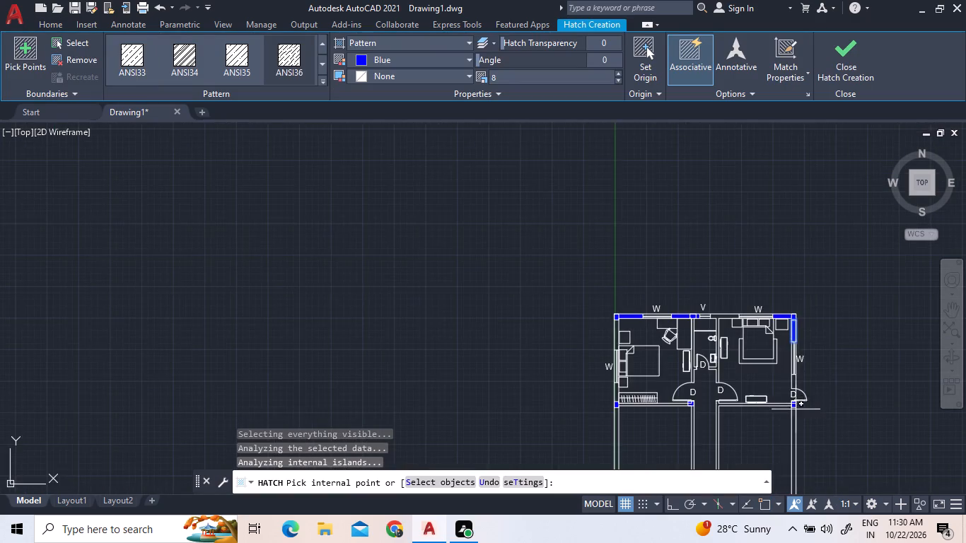
scroll(796, 409, "up", 4)
left_click(779, 257)
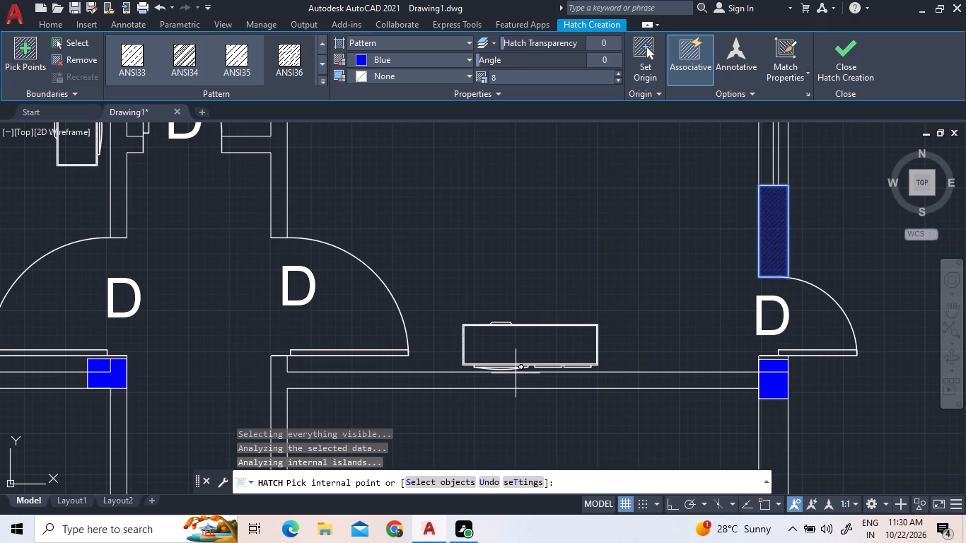
Add both bedrooms' lower walls to the hatch, including the connected wall running down the corridor's right side.
left_click(516, 377)
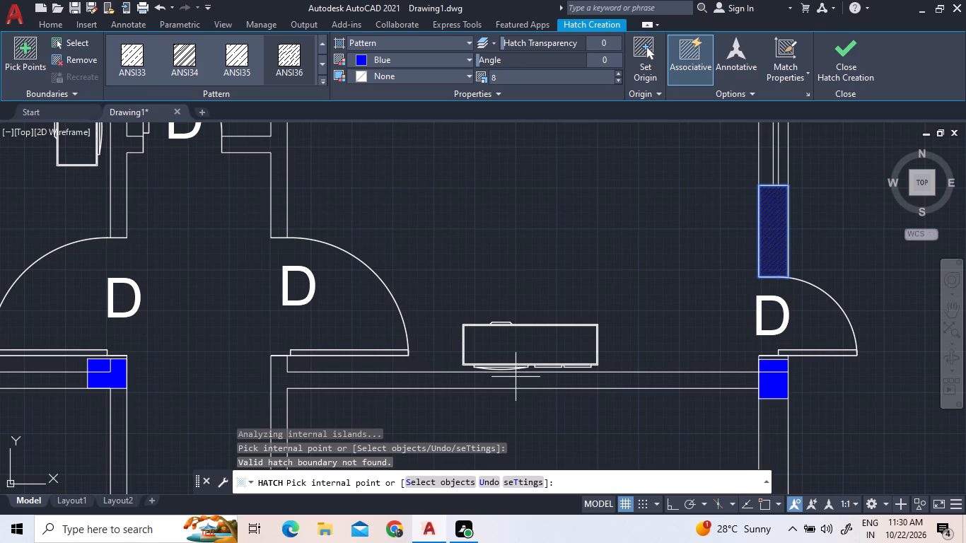
scroll(516, 377, "down", 2)
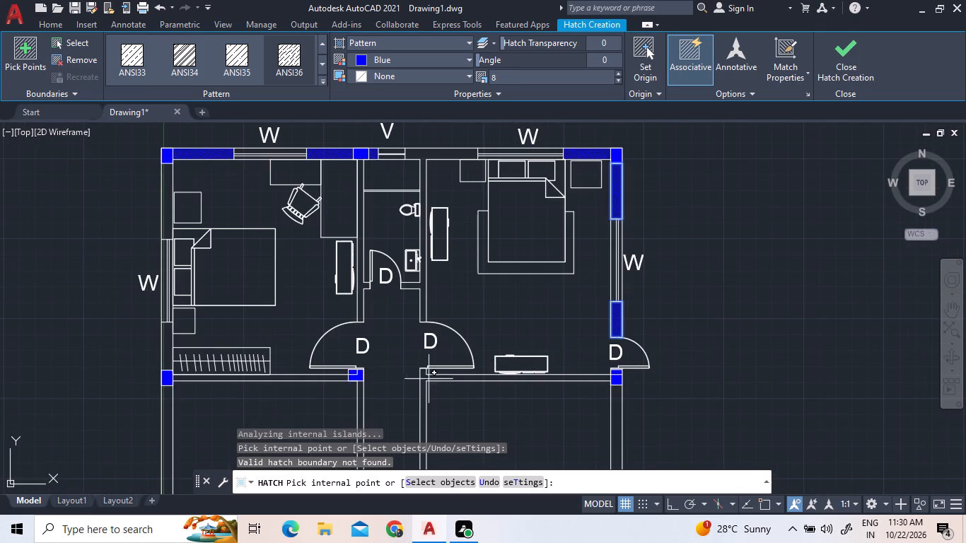
left_click(422, 376)
left_click(315, 377)
Add the first bedroom's left wall segments below and above the window to the hatch.
left_click(169, 339)
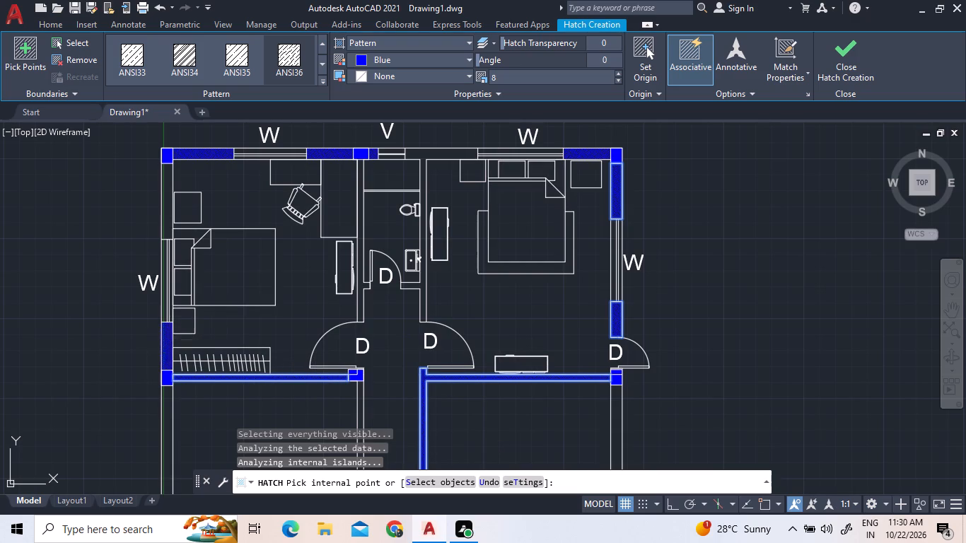
left_click(165, 191)
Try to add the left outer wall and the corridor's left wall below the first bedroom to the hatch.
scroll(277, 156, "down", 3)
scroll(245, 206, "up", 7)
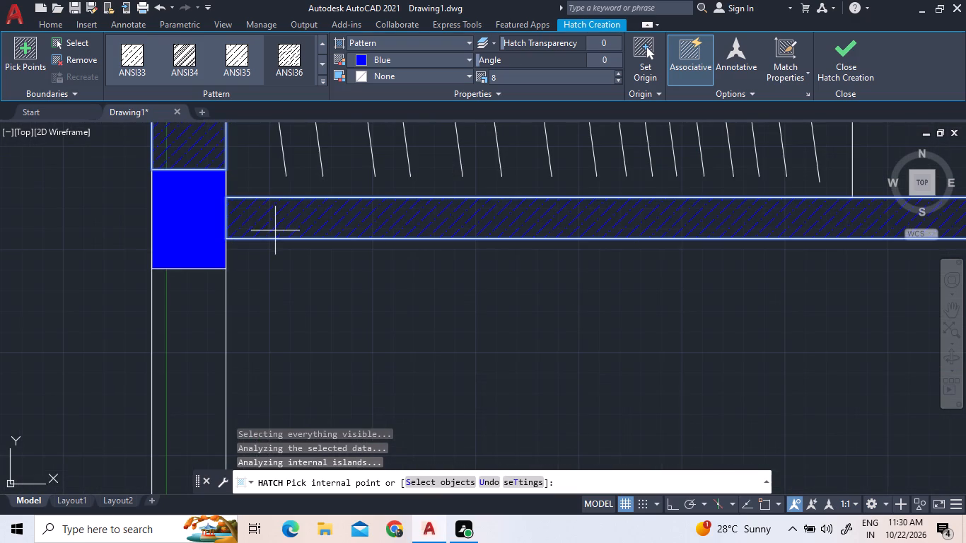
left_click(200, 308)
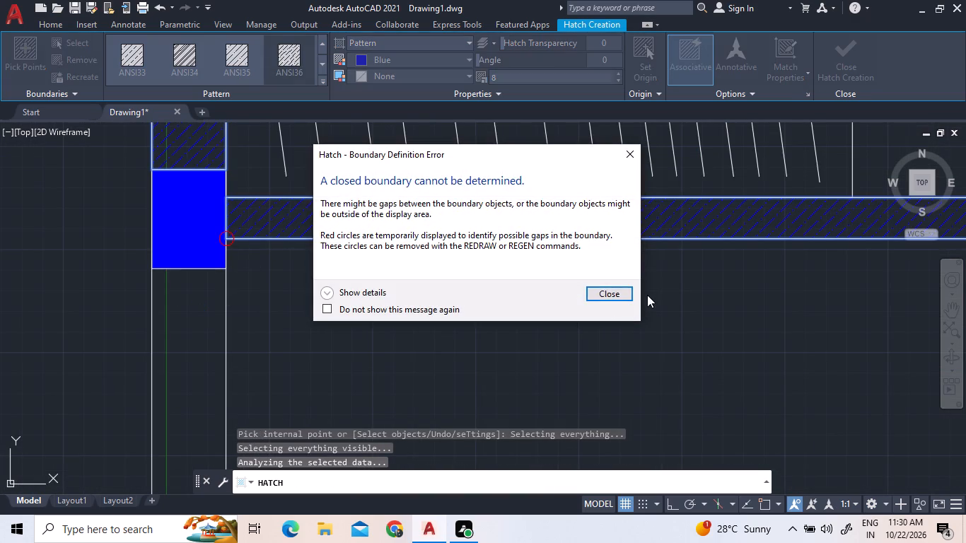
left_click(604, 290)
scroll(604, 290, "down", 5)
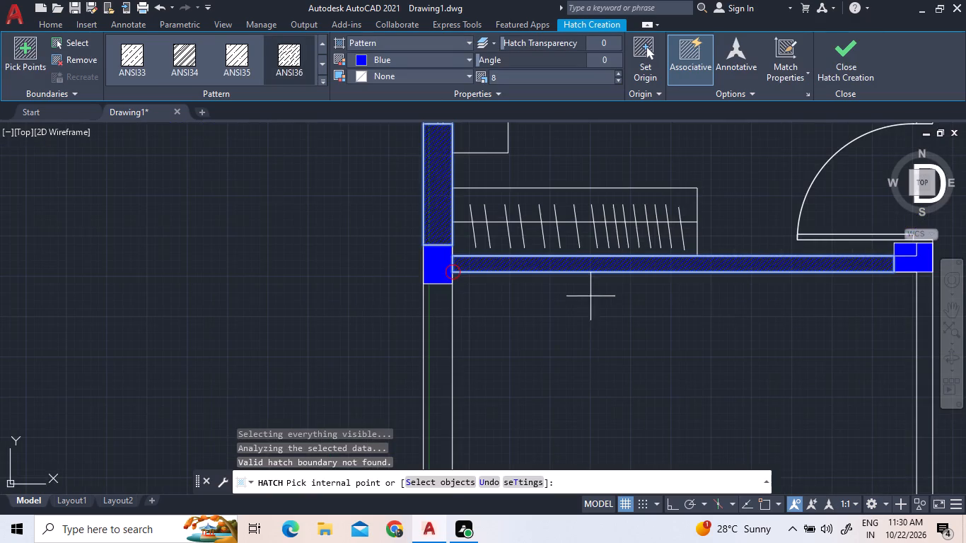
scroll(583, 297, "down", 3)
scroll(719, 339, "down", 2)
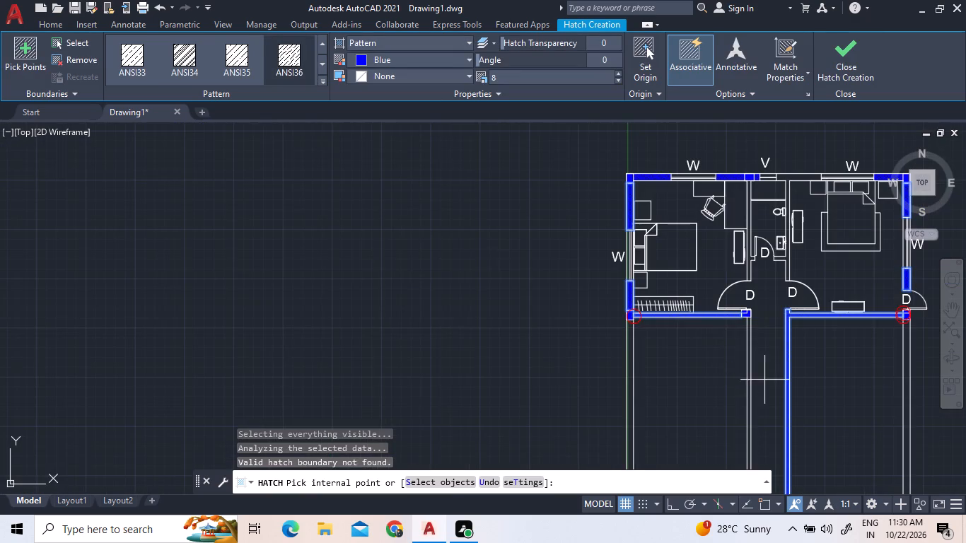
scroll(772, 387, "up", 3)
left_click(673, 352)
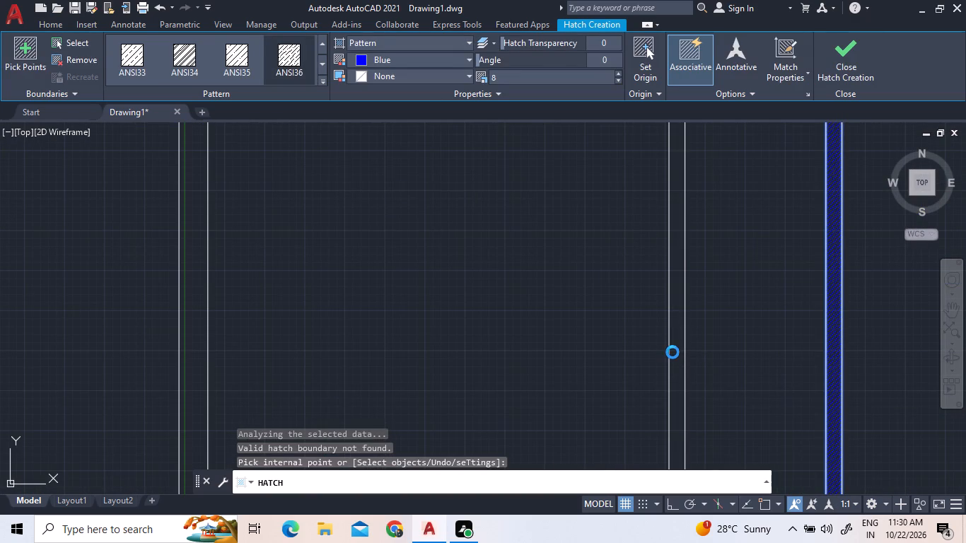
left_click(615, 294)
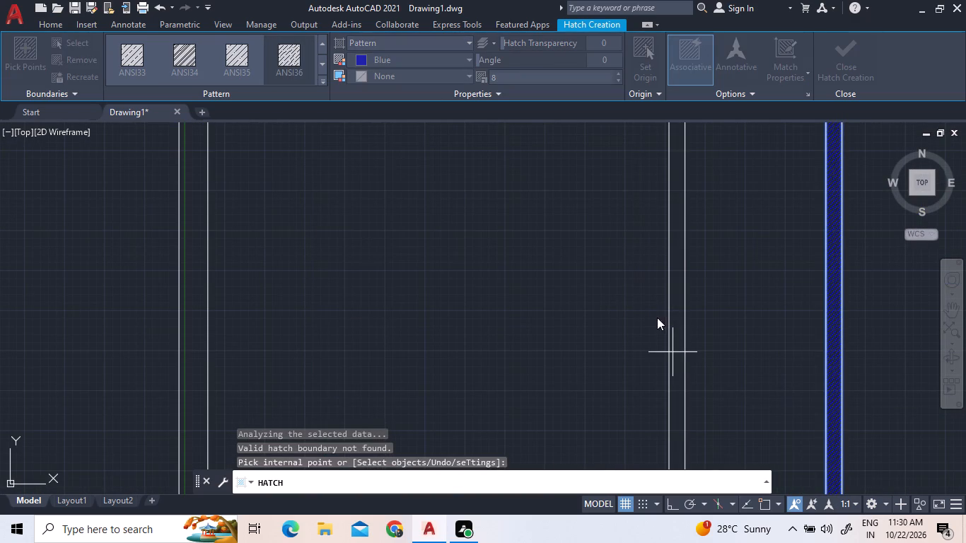
Add the right outer, left outer and corridor's left walls below the bedrooms to the hatch, picking with their full length in view.
scroll(657, 317, "down", 3)
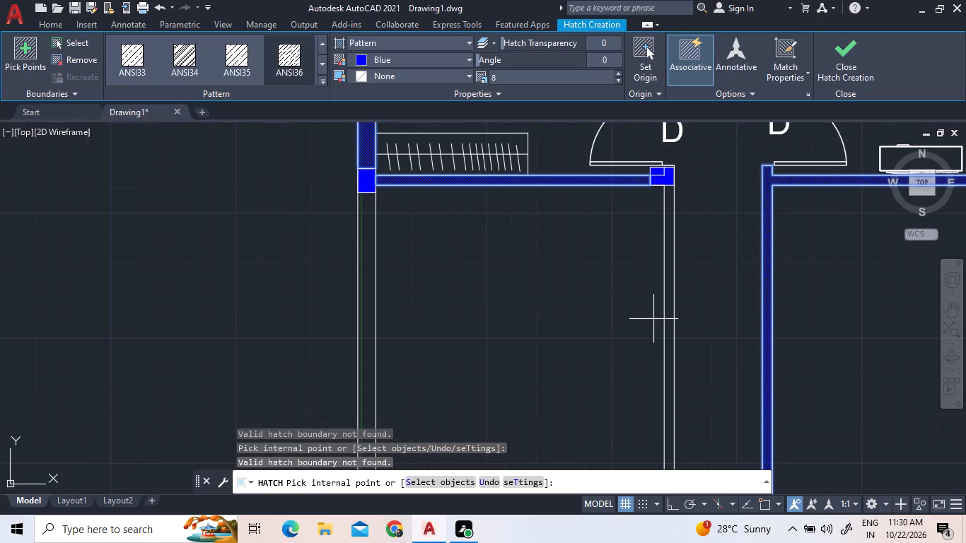
scroll(654, 314, "down", 2)
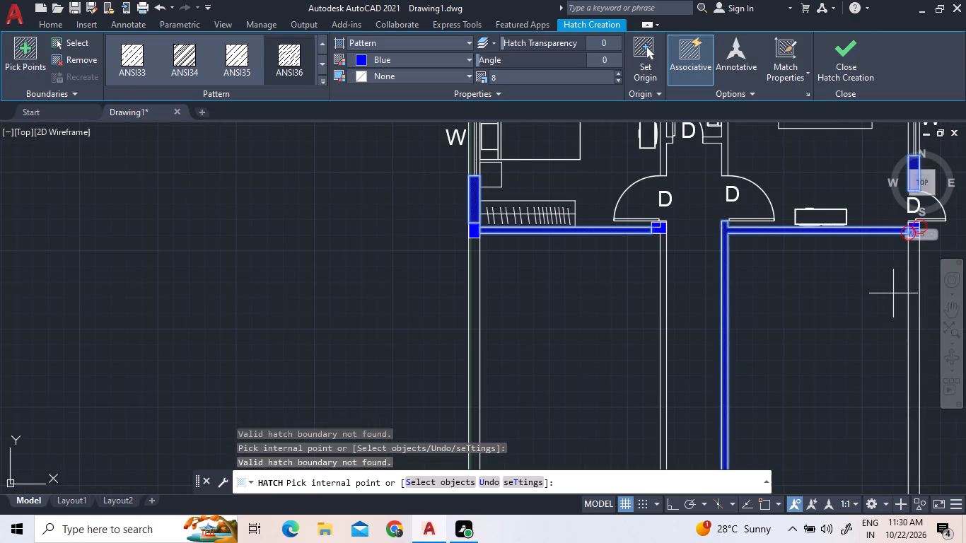
left_click(917, 303)
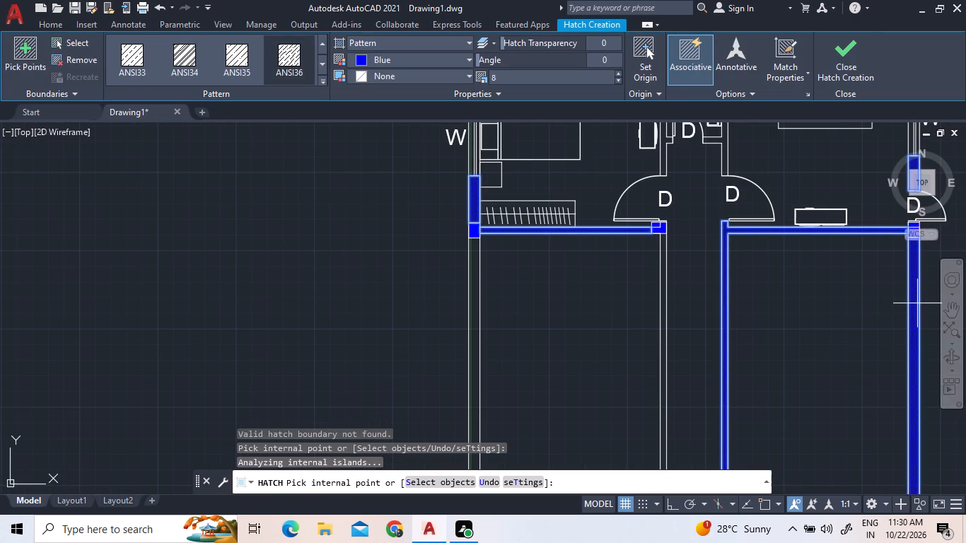
scroll(844, 295, "down", 4)
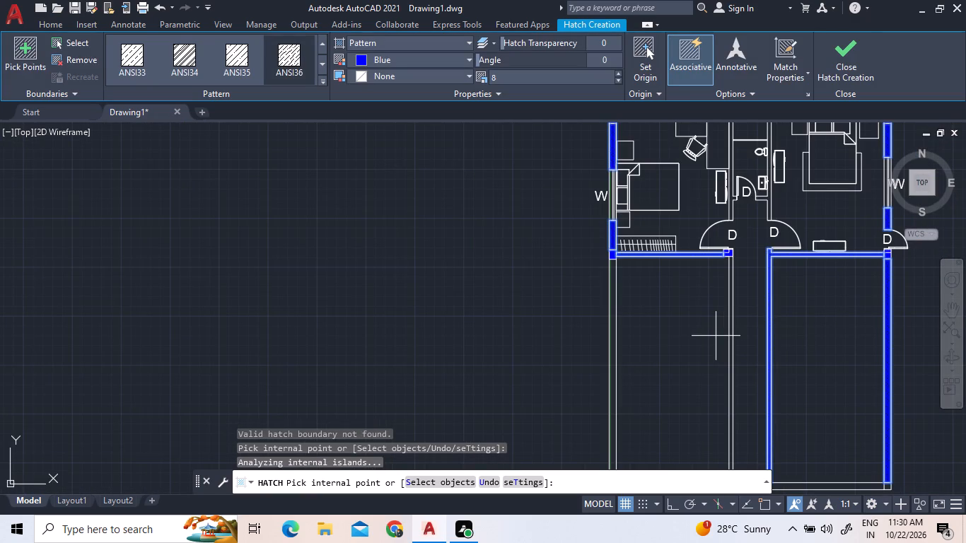
left_click(614, 317)
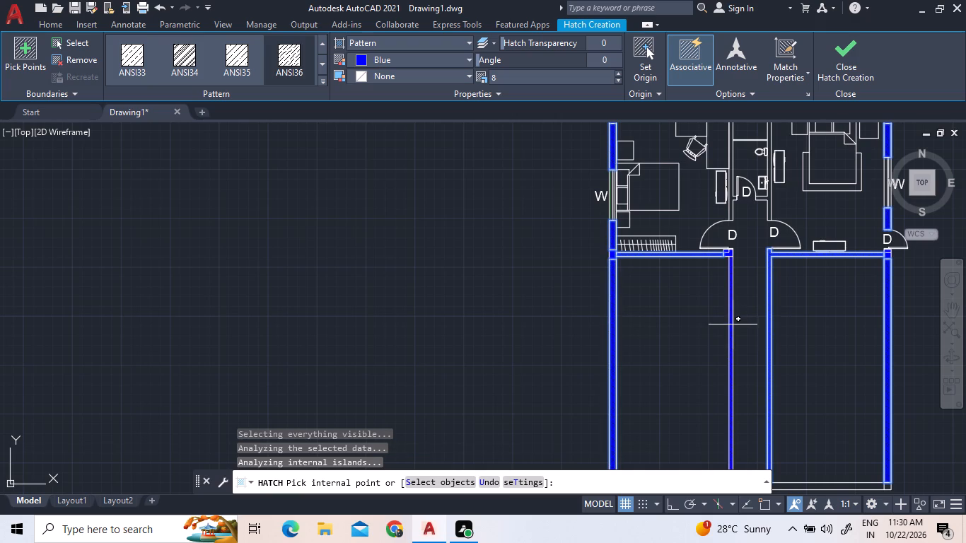
left_click(733, 324)
Add the three bottom wall segments, under the corridor and the two large lower rooms, to the hatch.
scroll(721, 339, "down", 3)
scroll(728, 377, "up", 5)
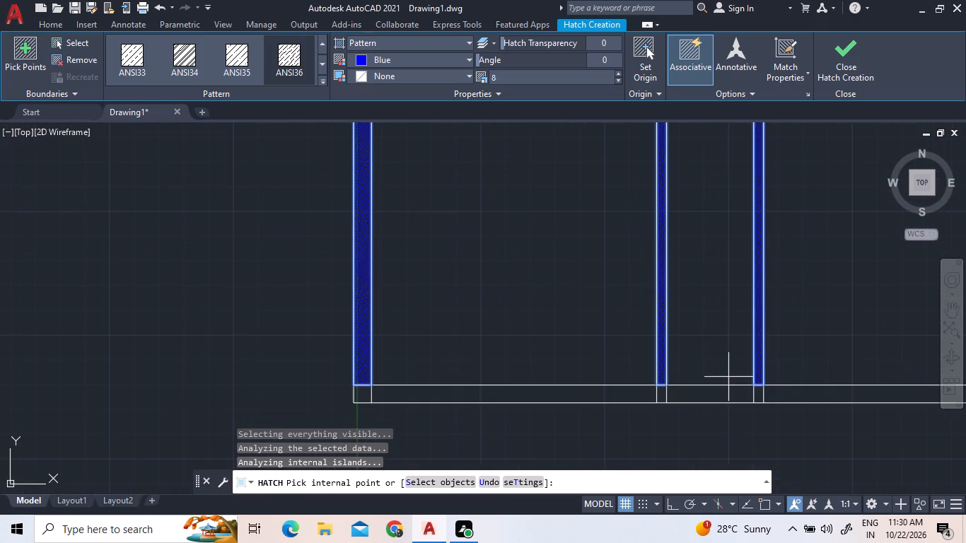
left_click(724, 392)
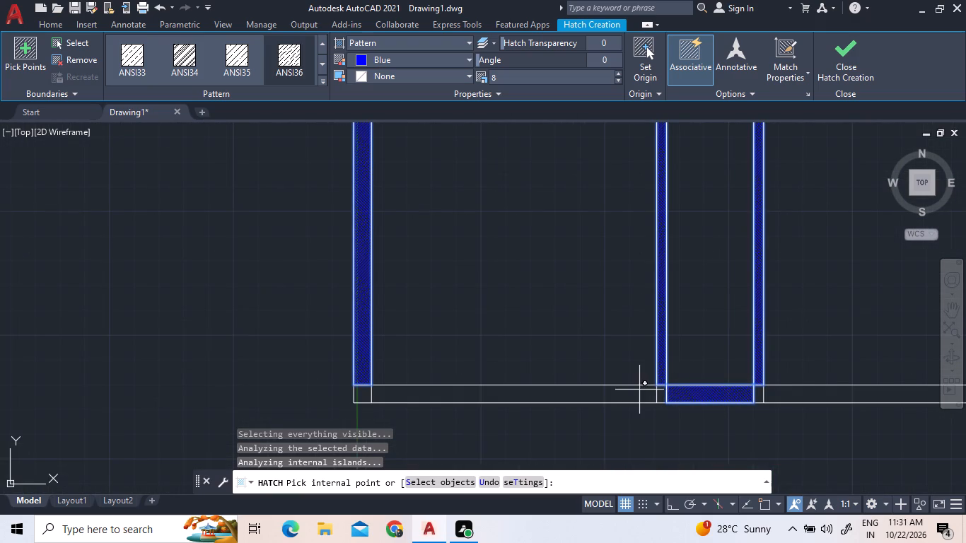
left_click(633, 386)
scroll(632, 389, "down", 3)
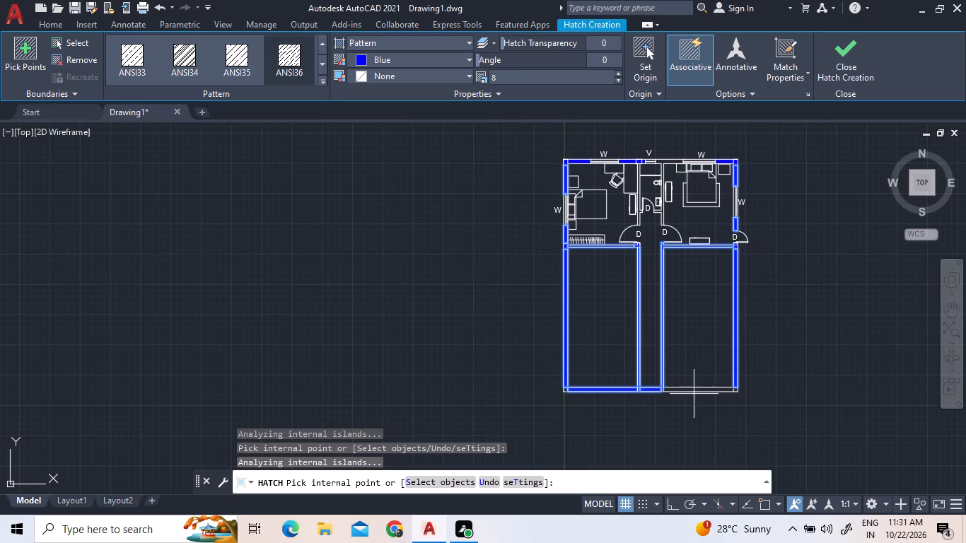
scroll(709, 386, "up", 2)
left_click(710, 396)
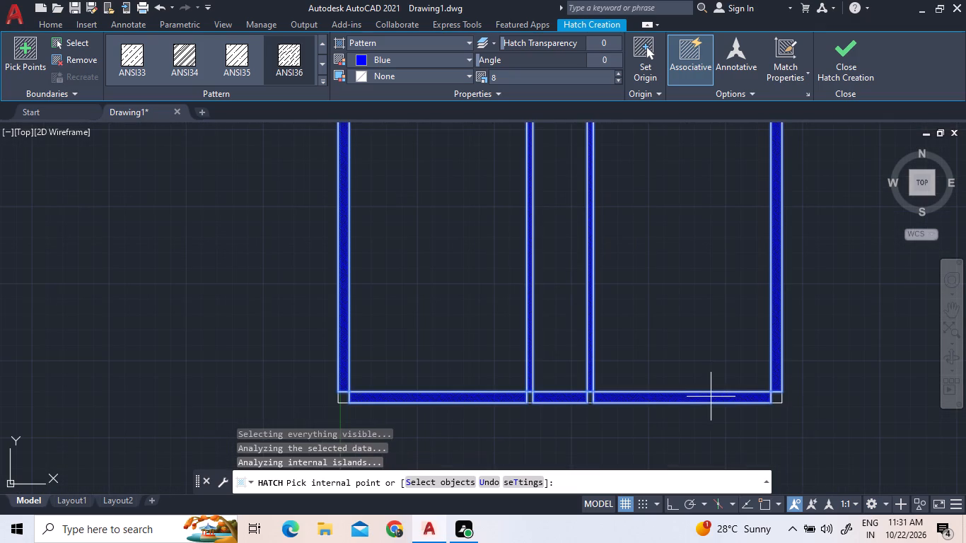
Add the bathroom's right wall with its adjoining top segment and the bathroom's left wall to the hatch.
scroll(714, 363, "down", 4)
scroll(700, 231, "down", 2)
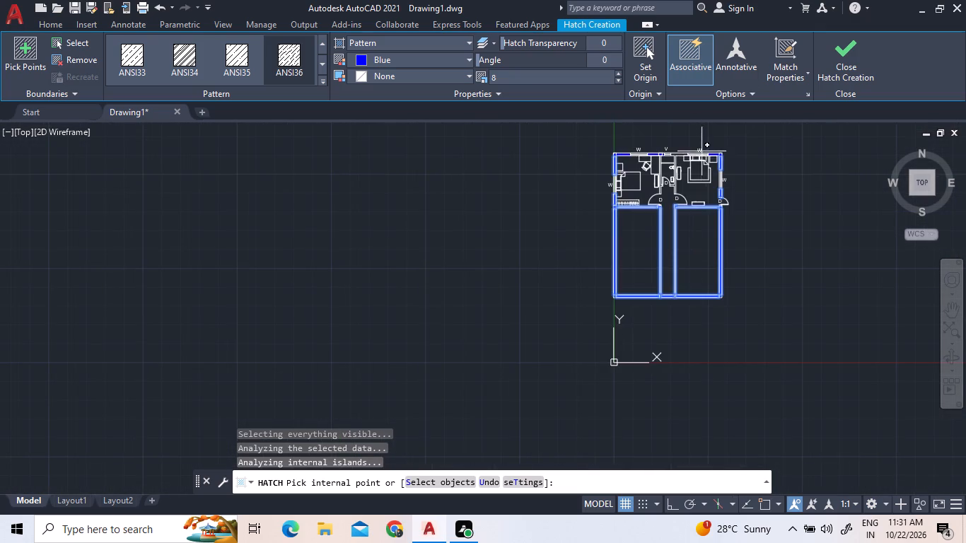
scroll(702, 151, "up", 3)
scroll(599, 166, "down", 1)
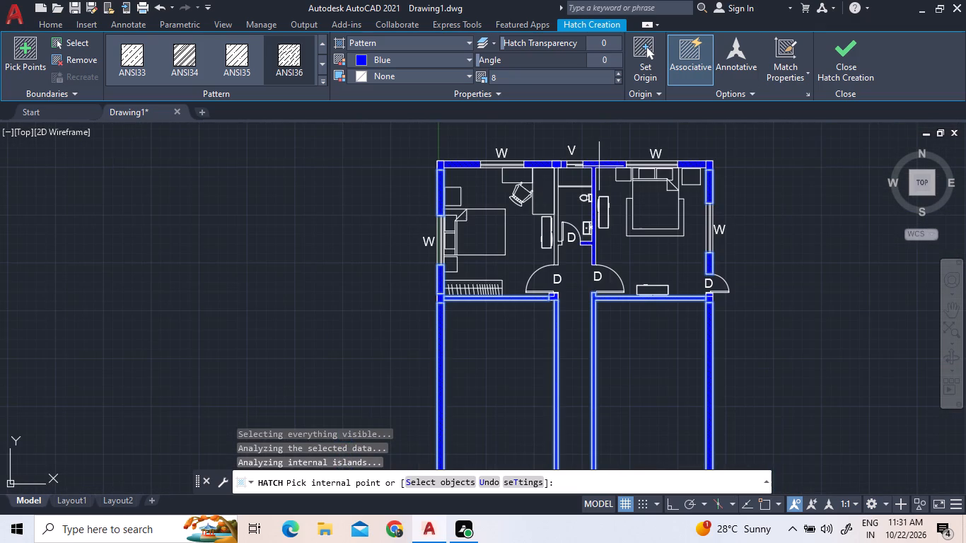
left_click(599, 166)
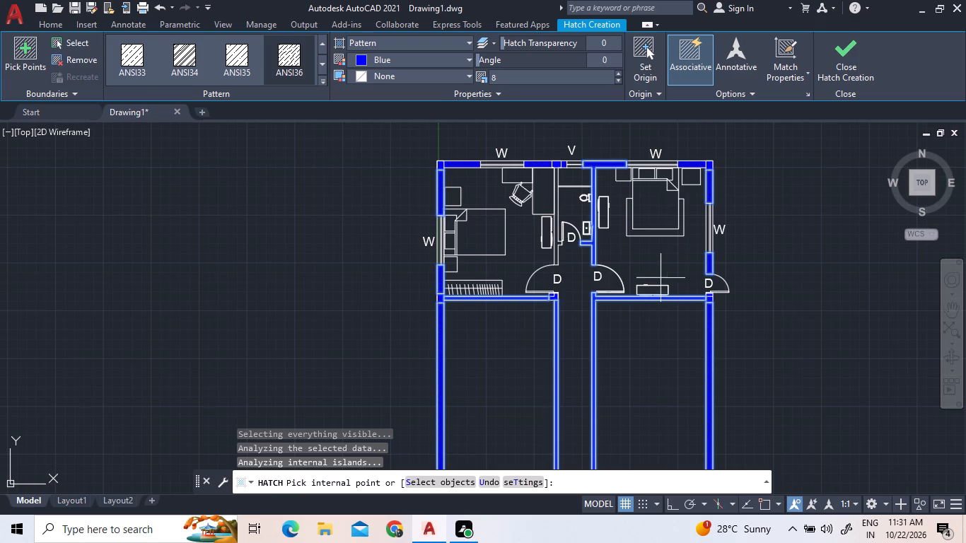
scroll(552, 189, "up", 2)
left_click(563, 195)
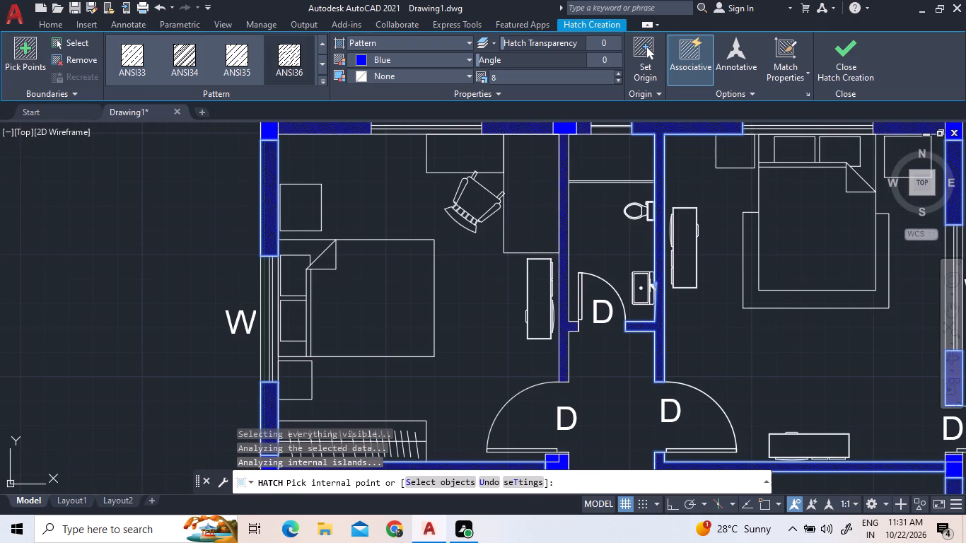
scroll(344, 245, "down", 3)
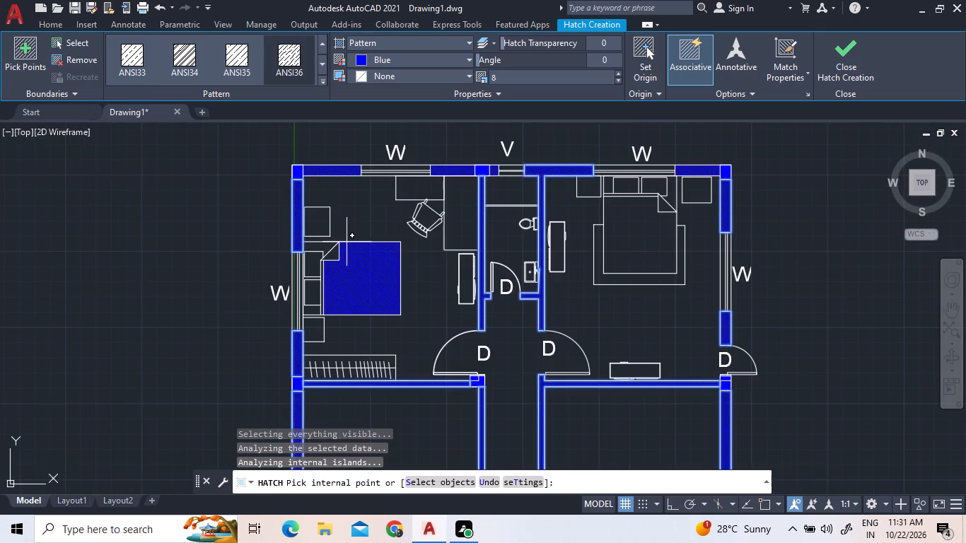
Change the wall hatch colour to black (0,0,0).
scroll(356, 240, "down", 2)
scroll(487, 419, "up", 3)
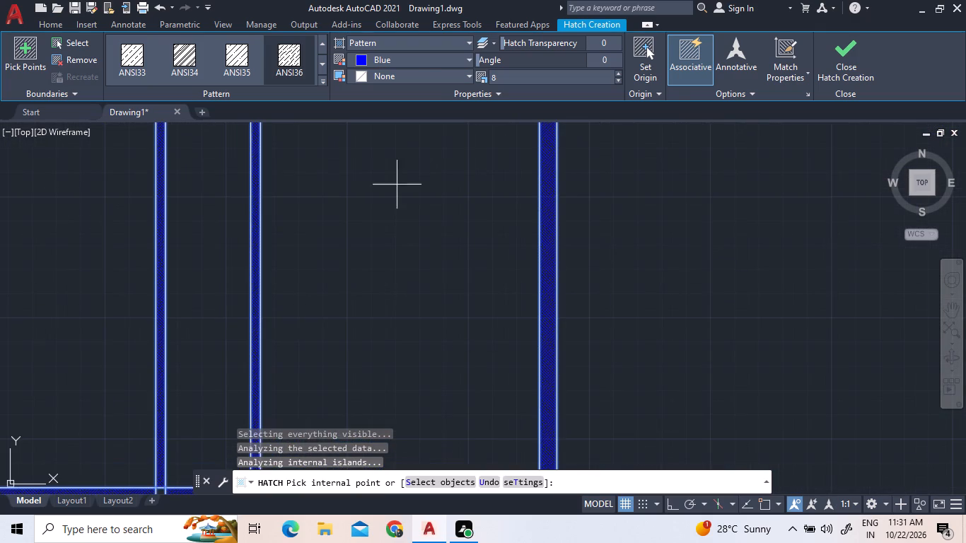
left_click(414, 59)
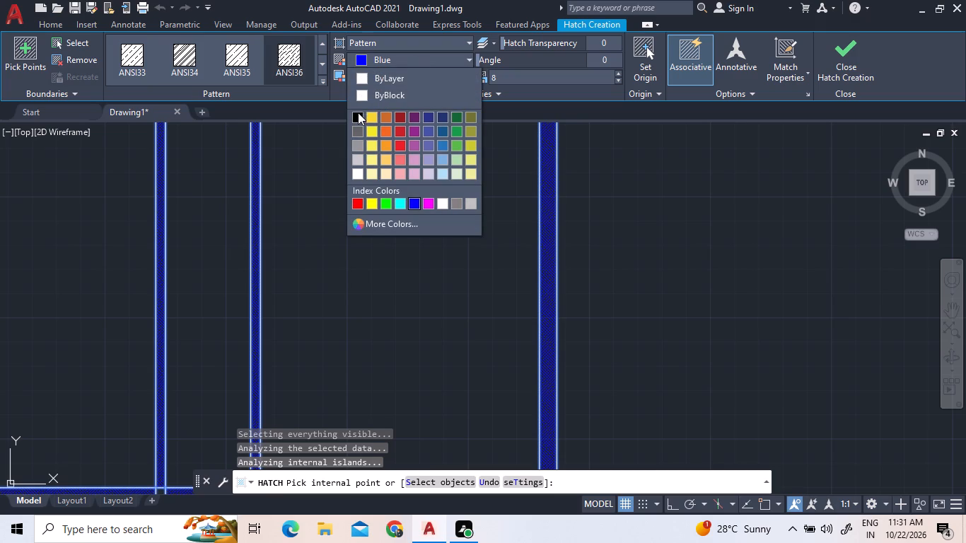
left_click(355, 114)
scroll(818, 318, "down", 4)
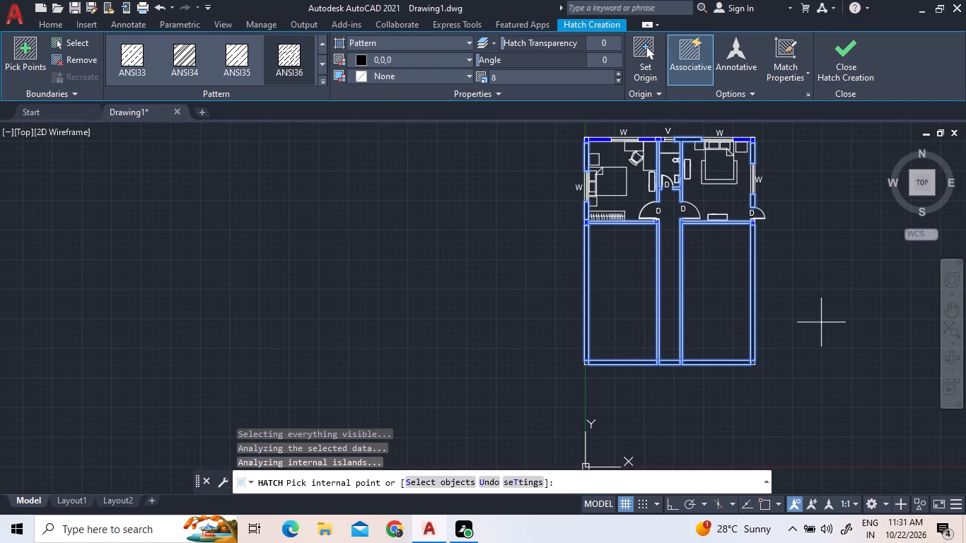
Add the remaining top wall segments beside both bedroom windows and between the middle column and the ventilator to the hatch.
scroll(760, 121, "up", 4)
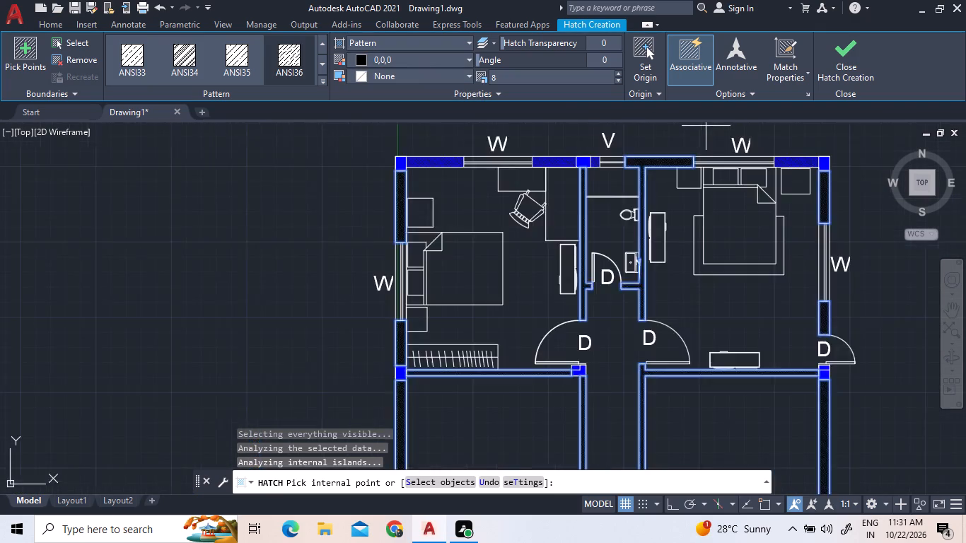
scroll(706, 126, "up", 1)
left_click(471, 177)
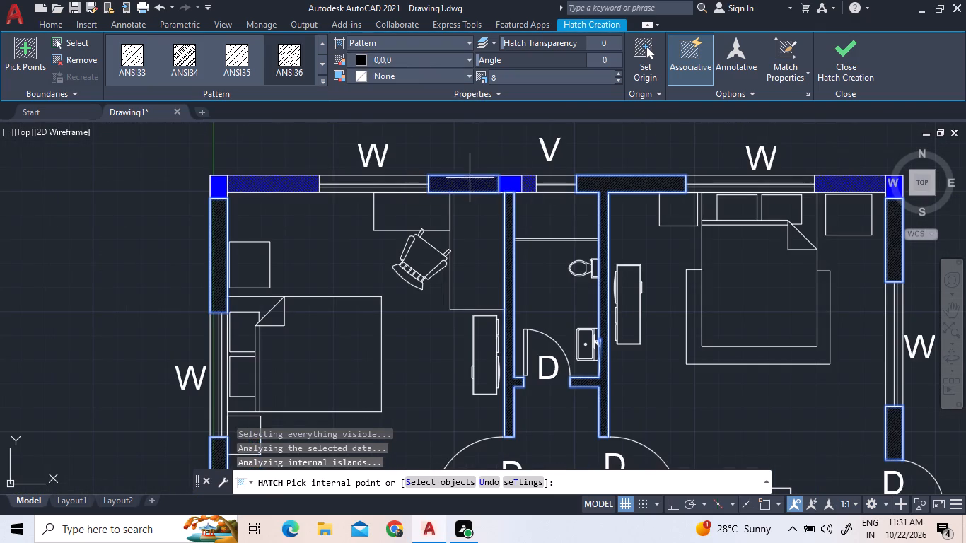
left_click(528, 179)
left_click(851, 187)
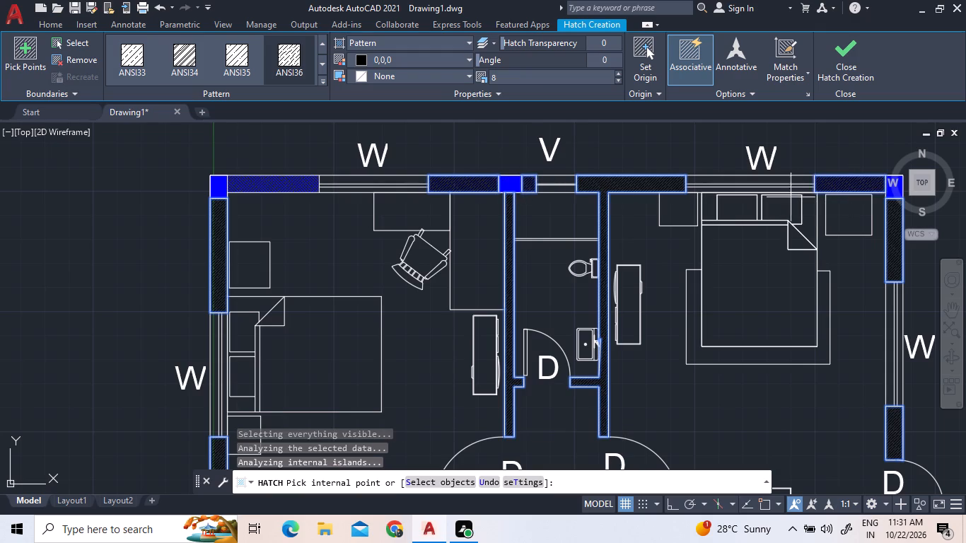
left_click(273, 180)
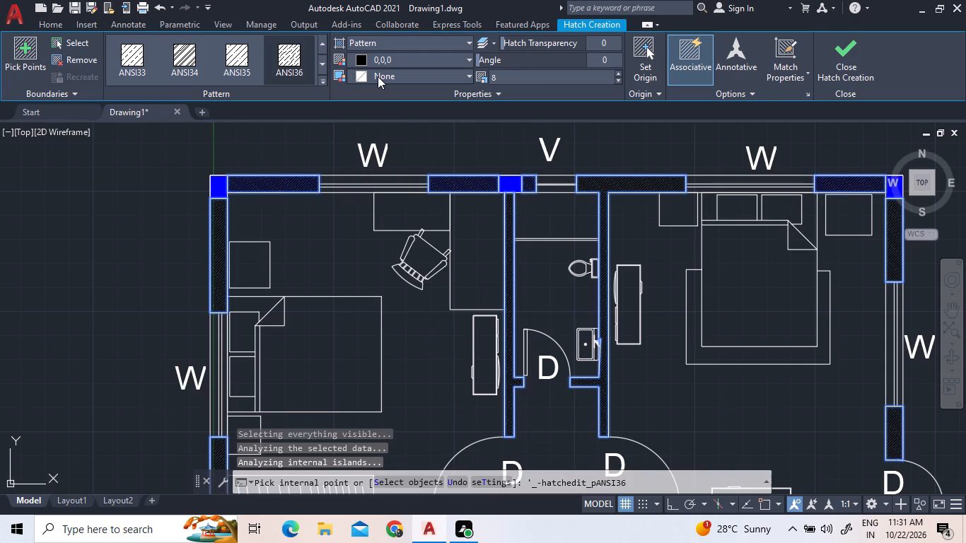
Set the ANSI36 wall hatch scale to 10 and finish the hatch.
left_click(559, 79)
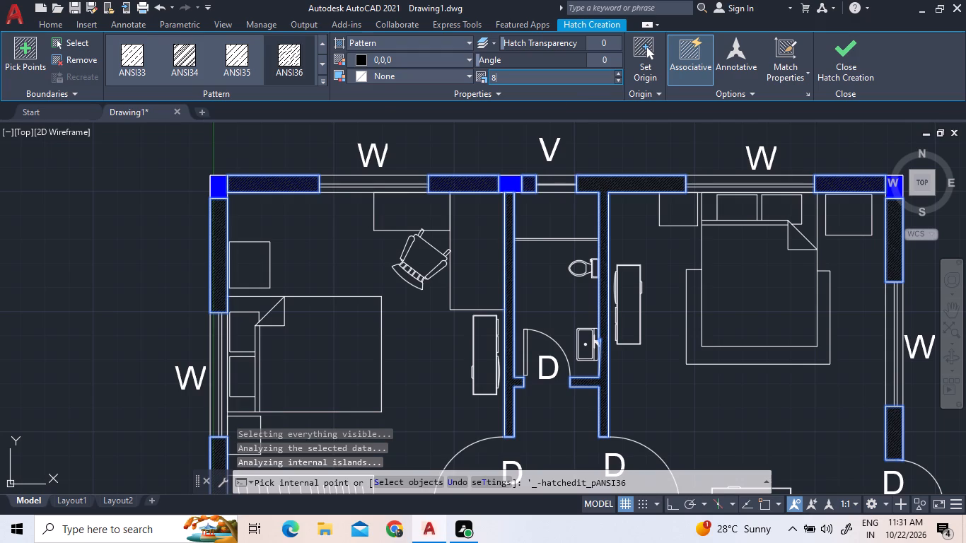
key("1")
key("0")
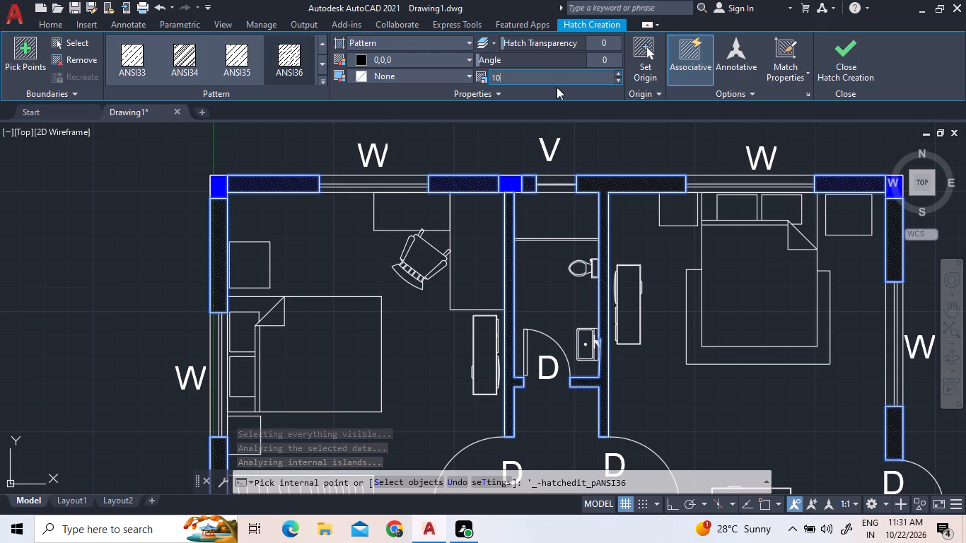
key("Return")
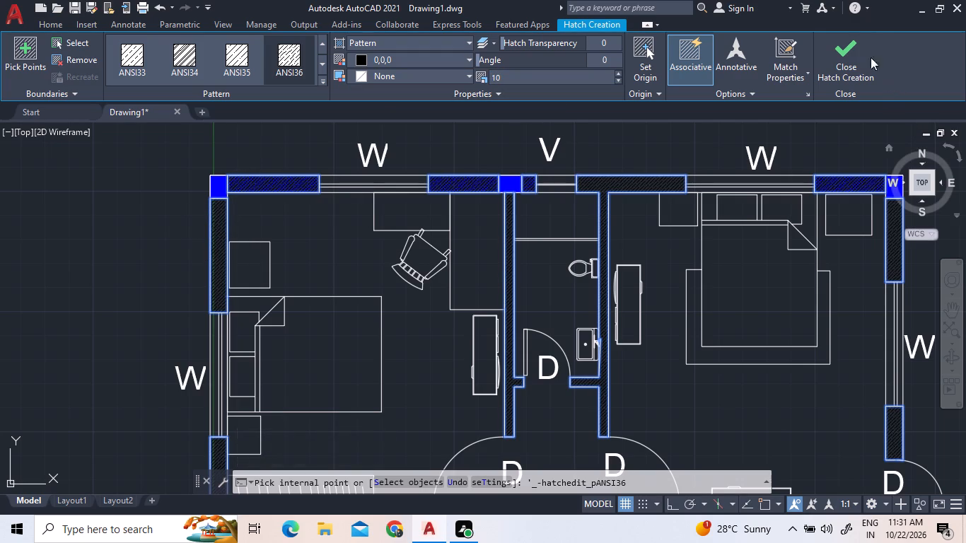
left_click(840, 49)
Delete the old blue ANSI36 hatch lying under the black one in the top wall segments.
scroll(646, 296, "down", 1)
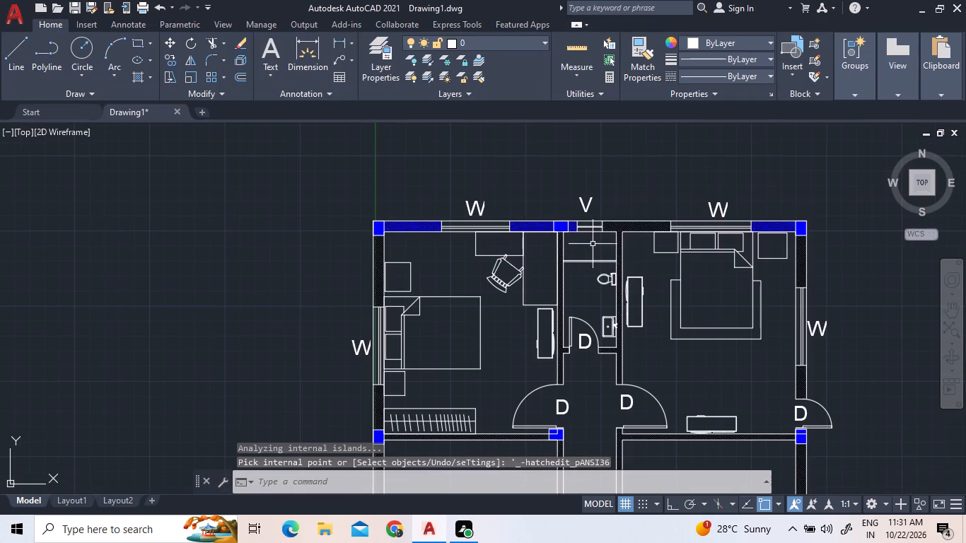
scroll(668, 197, "down", 2)
scroll(658, 206, "up", 3)
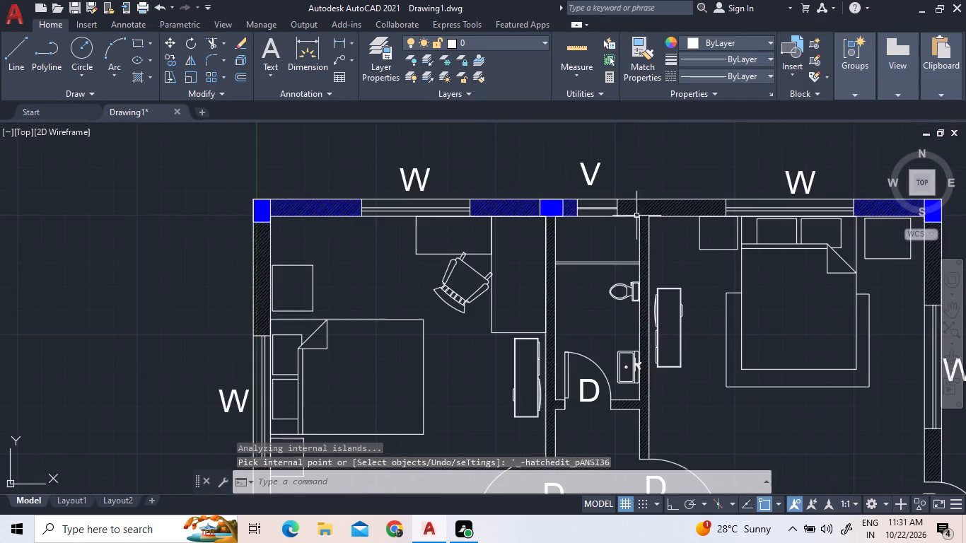
scroll(413, 192, "up", 3)
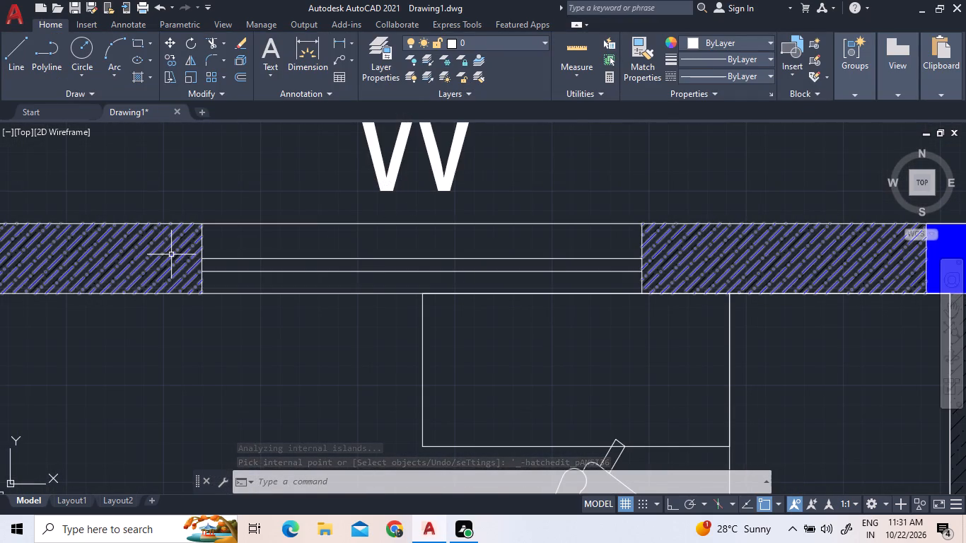
scroll(171, 255, "up", 3)
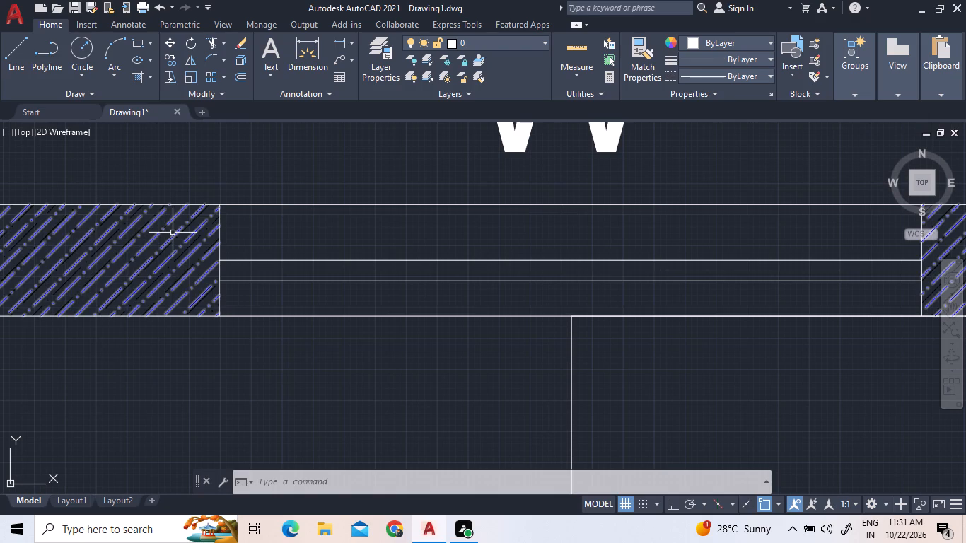
left_click(173, 233)
key("Delete")
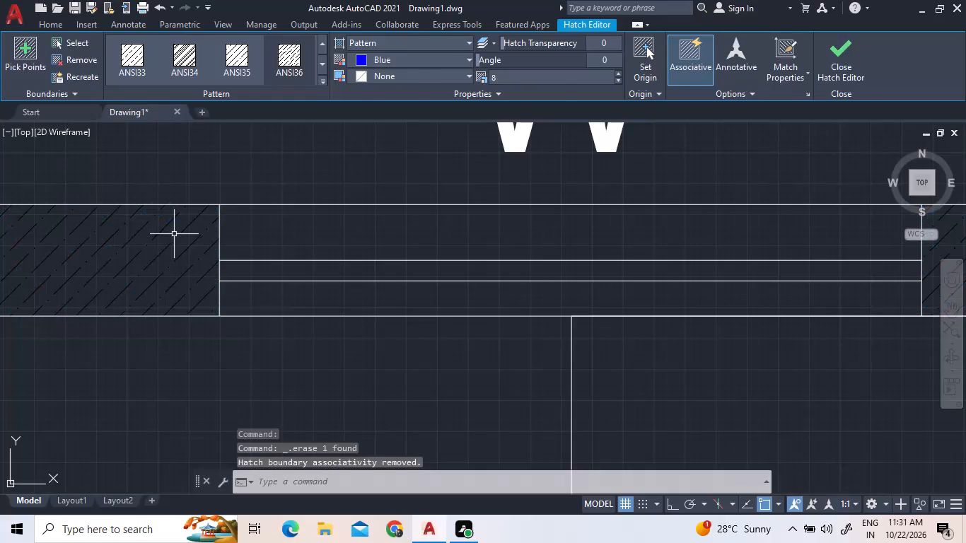
Examine the wall hatching in the bedrooms, corridor and lower rooms across the plan.
scroll(173, 245, "down", 4)
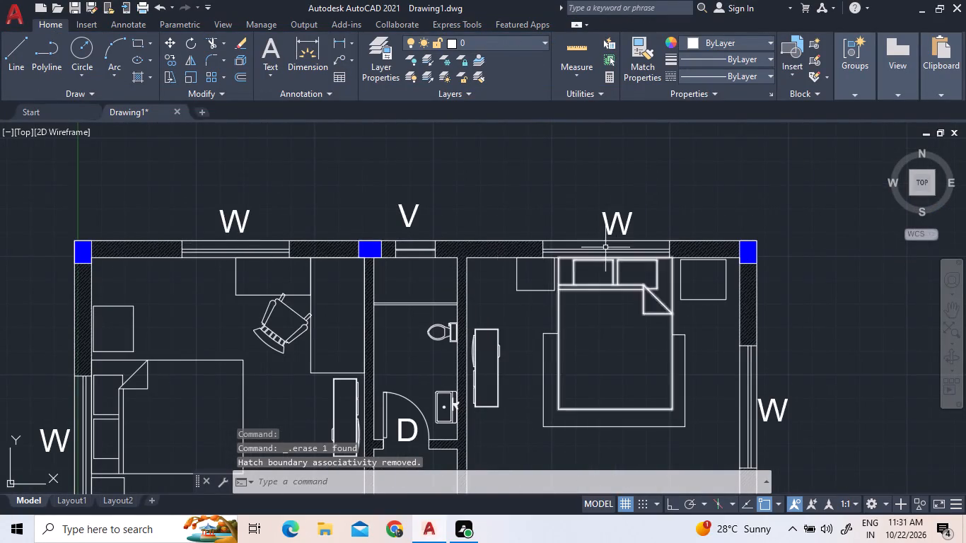
scroll(605, 246, "down", 3)
scroll(561, 366, "up", 4)
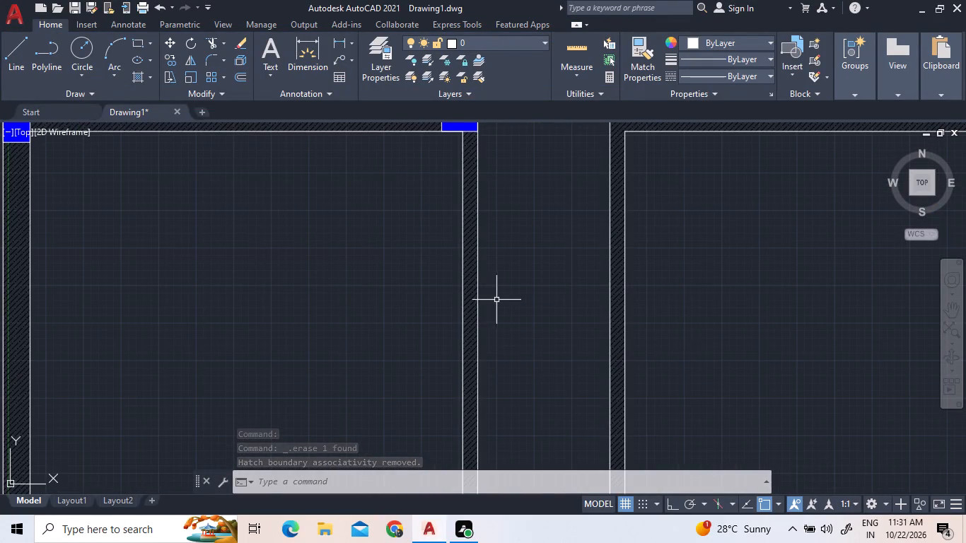
scroll(490, 306, "down", 5)
scroll(543, 213, "up", 4)
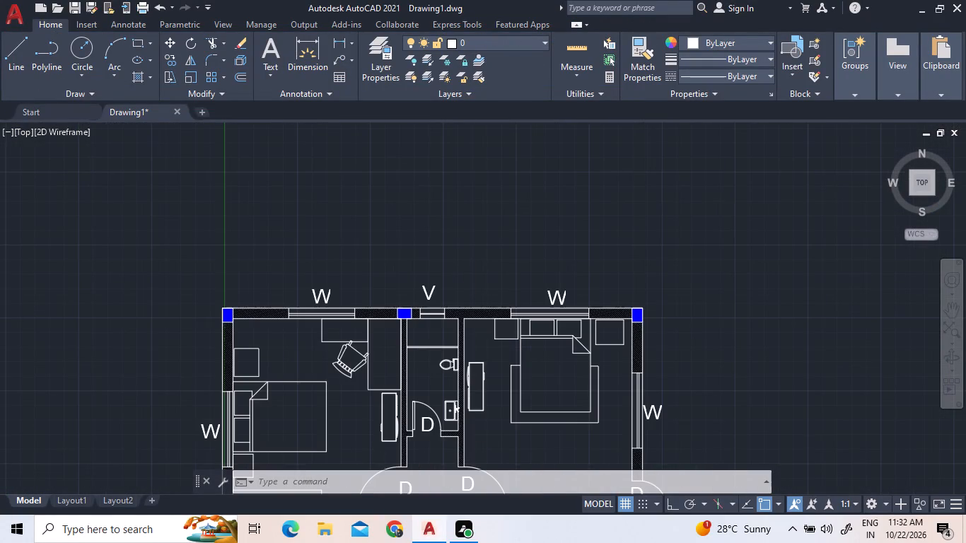
key("Escape")
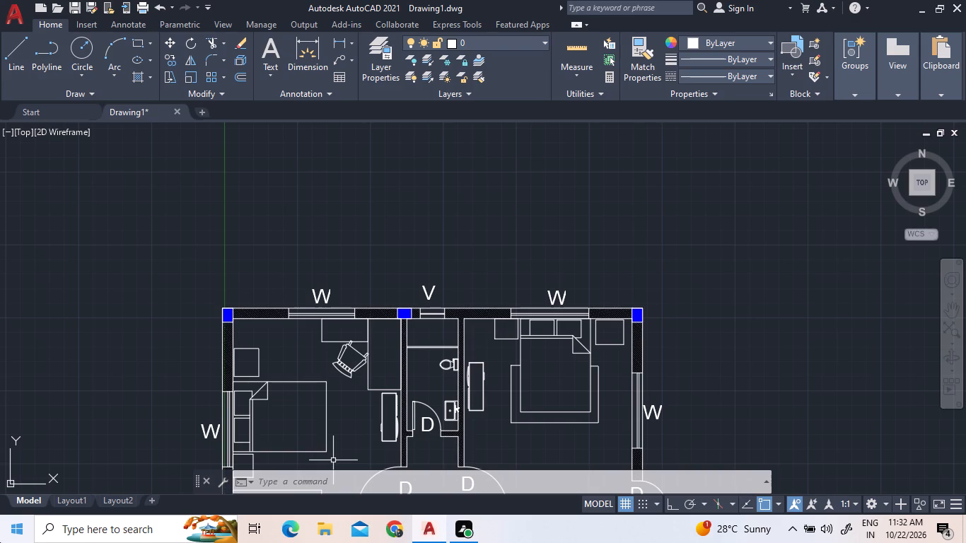
Draw a rug outline with ortho on around the foot of the first bedroom's bed, starting about 7 inches out from its upper edge.
scroll(603, 263, "down", 1)
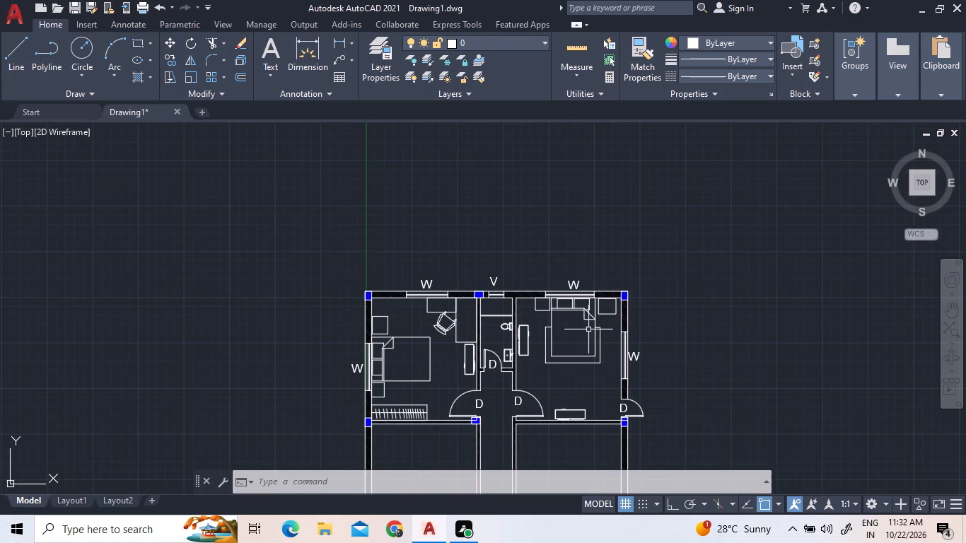
scroll(573, 457, "up", 2)
scroll(528, 313, "down", 1)
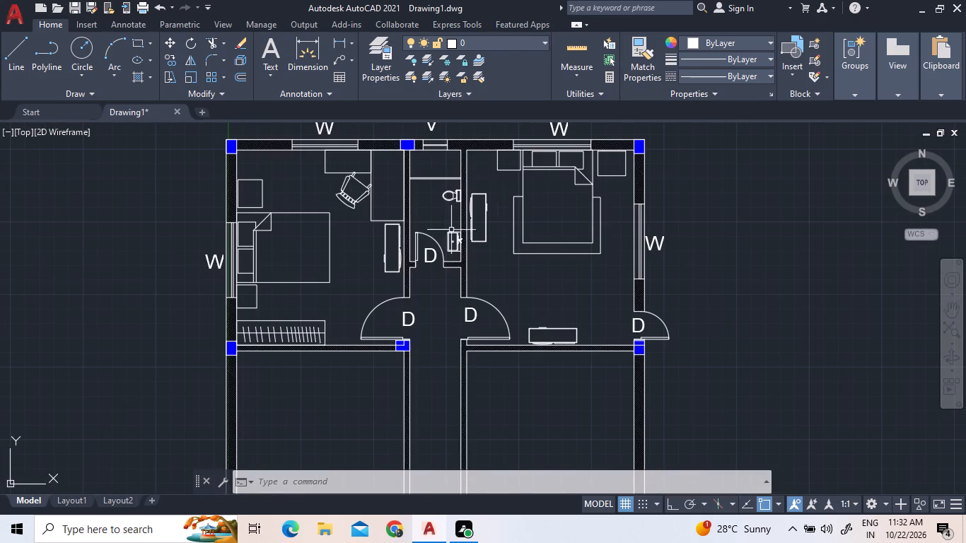
left_click(11, 55)
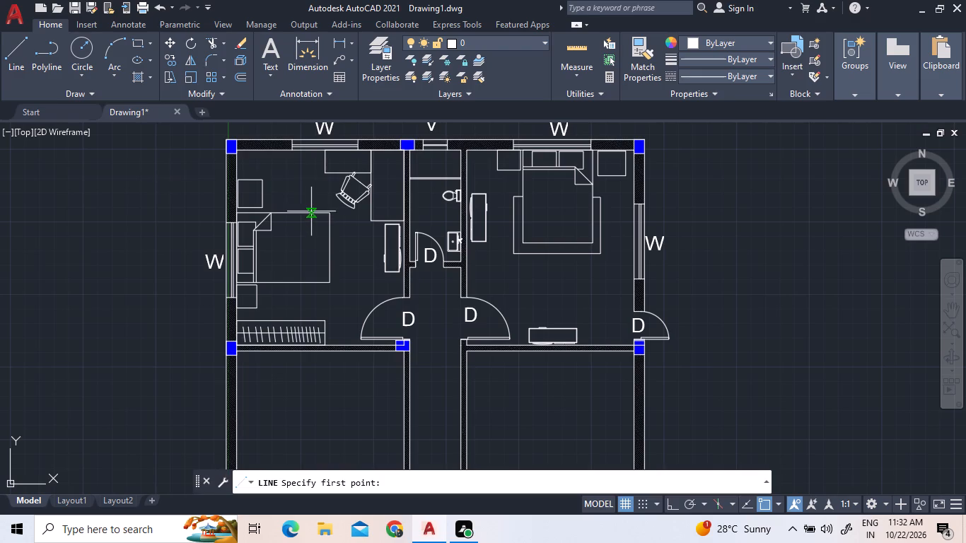
scroll(290, 214, "up", 1)
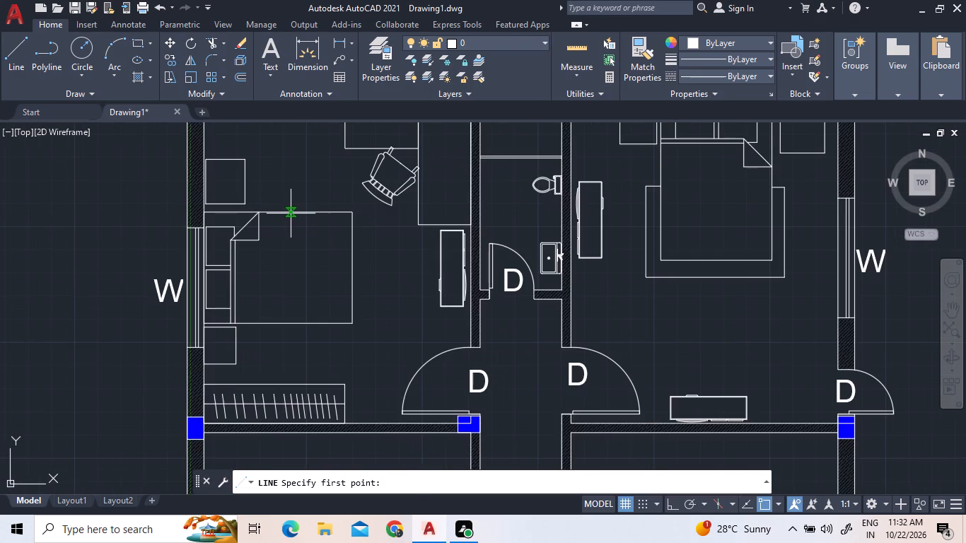
left_click(291, 213)
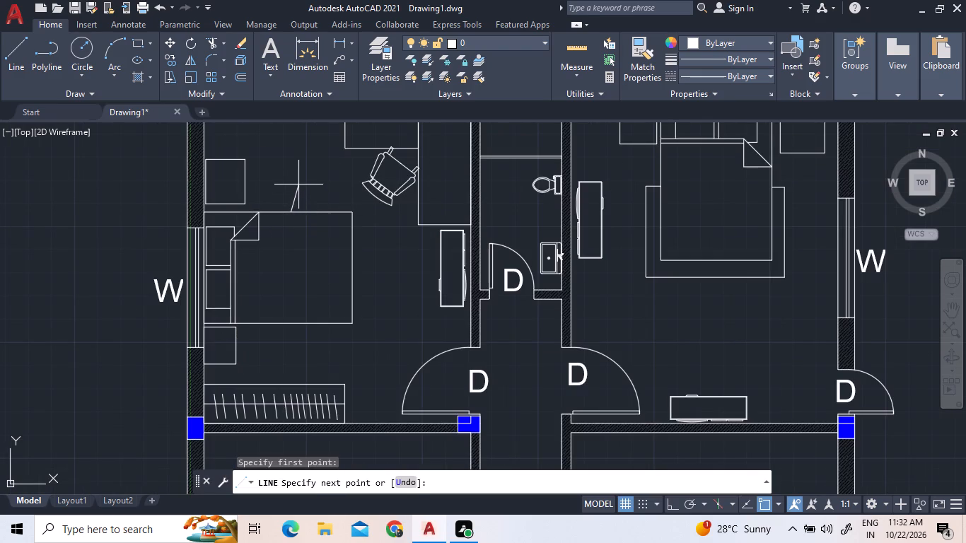
key("F8")
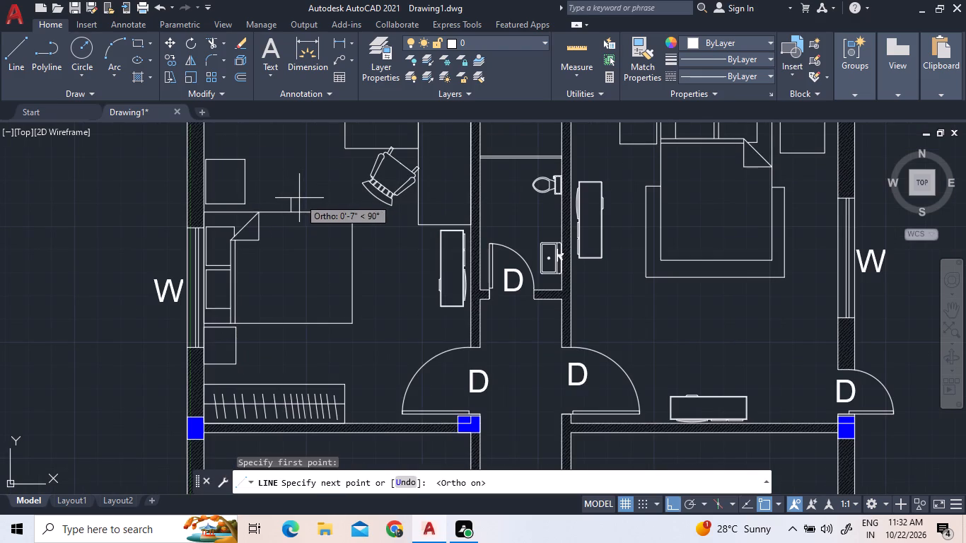
left_click(299, 198)
left_click(363, 207)
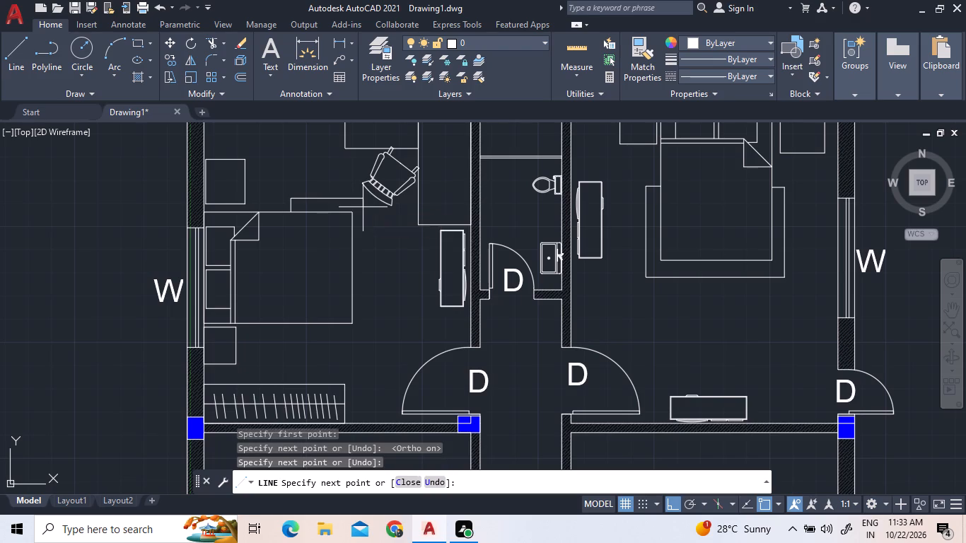
left_click(362, 337)
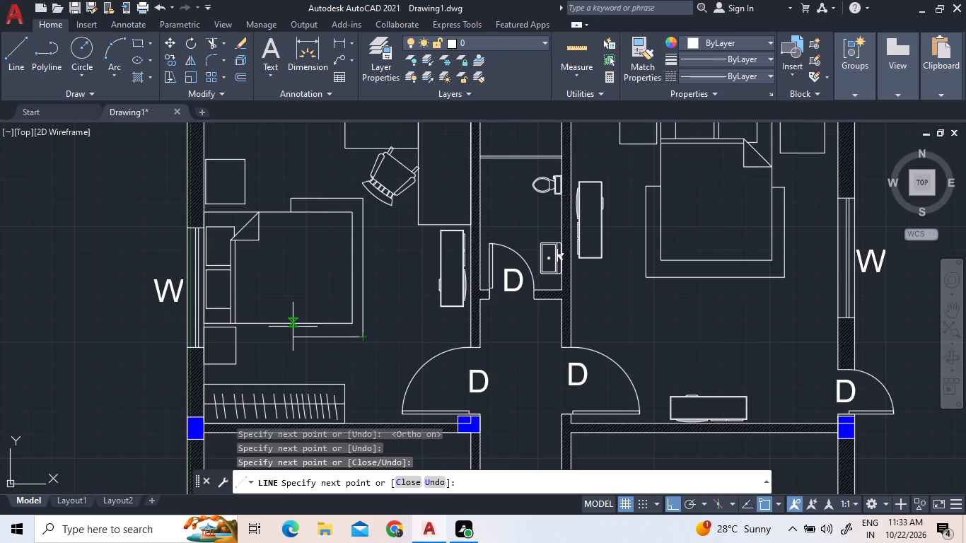
left_click(294, 334)
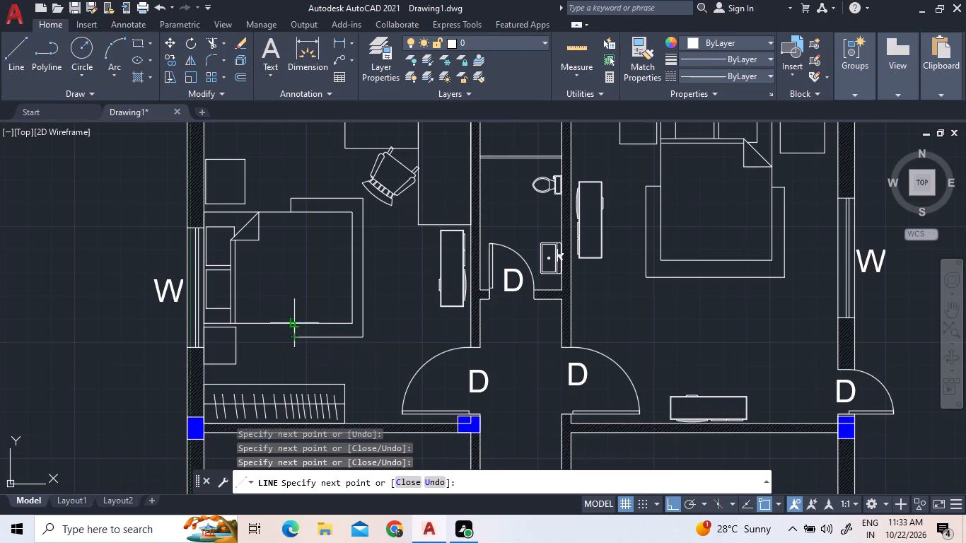
left_click(294, 323)
right_click(291, 233)
left_click(305, 247)
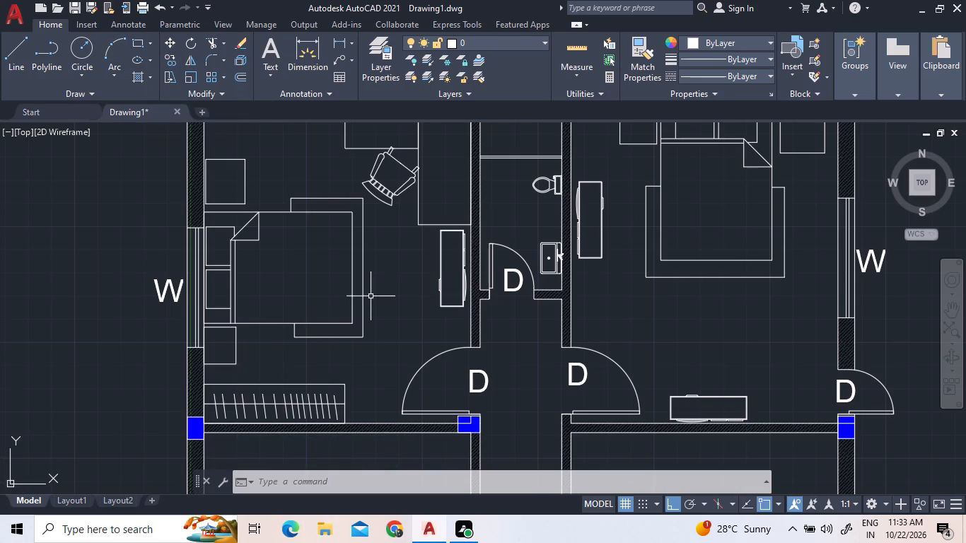
Hatch the rugs around both bedroom beds with the ANSI34 pattern and finish the hatch.
left_click(136, 81)
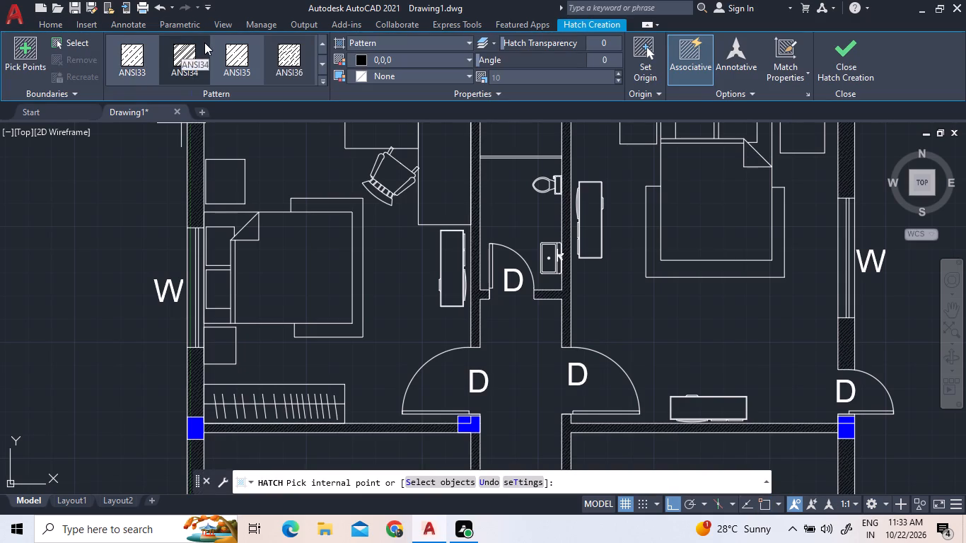
left_click(181, 66)
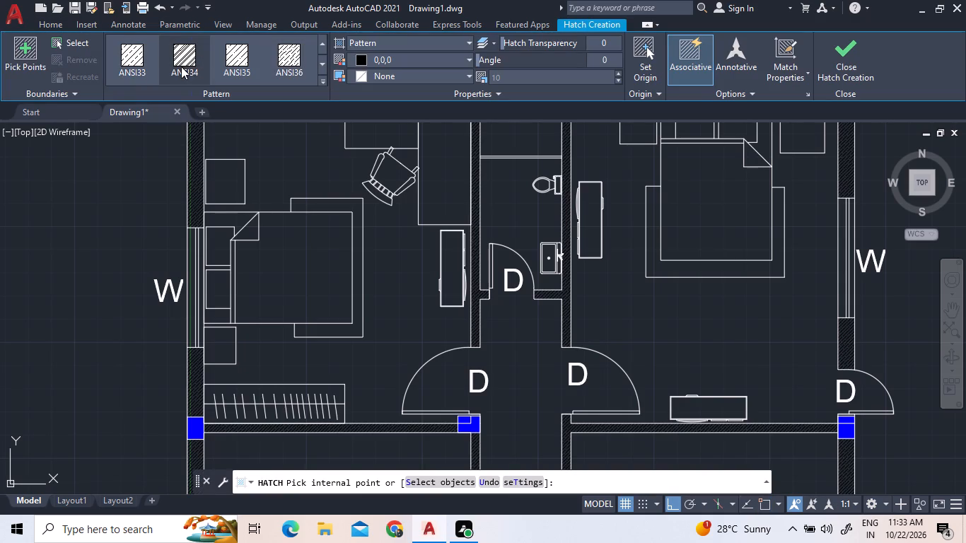
left_click(330, 332)
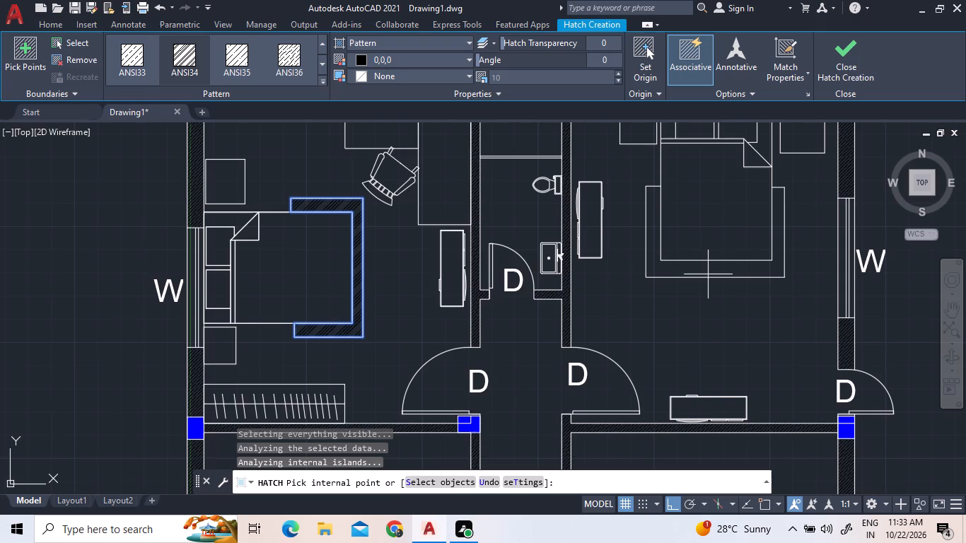
left_click(707, 274)
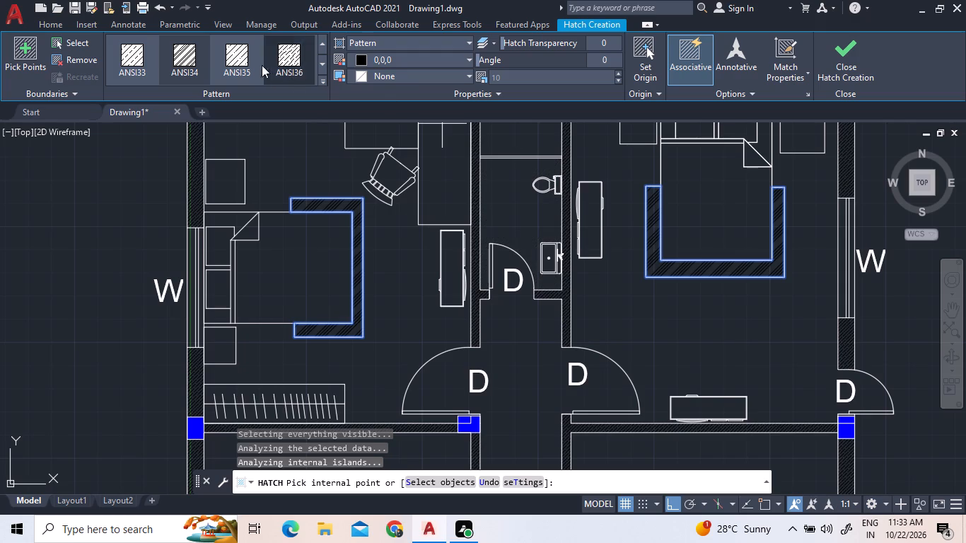
left_click(856, 69)
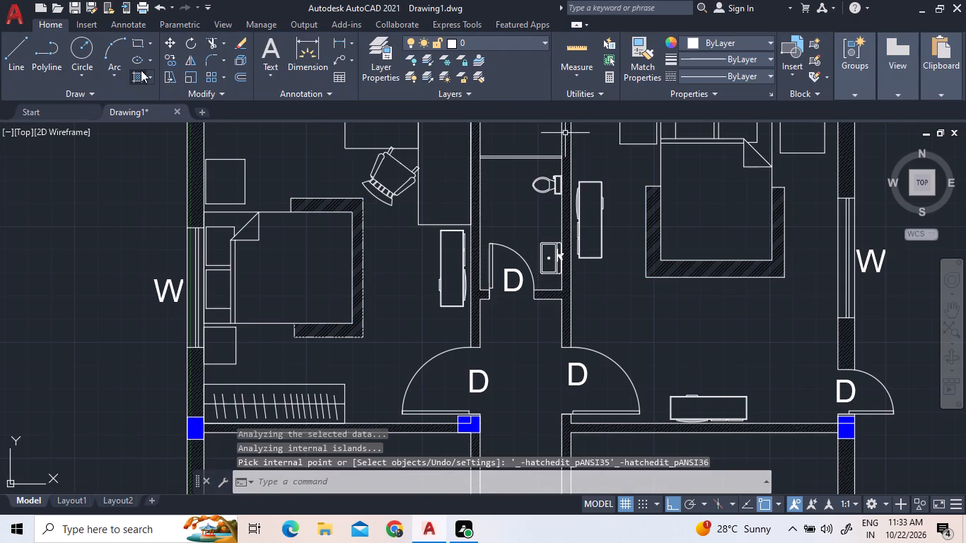
Hatch the shower area at the upper end of the bathroom with the AR-B88 pattern at scale 1.
left_click(141, 70)
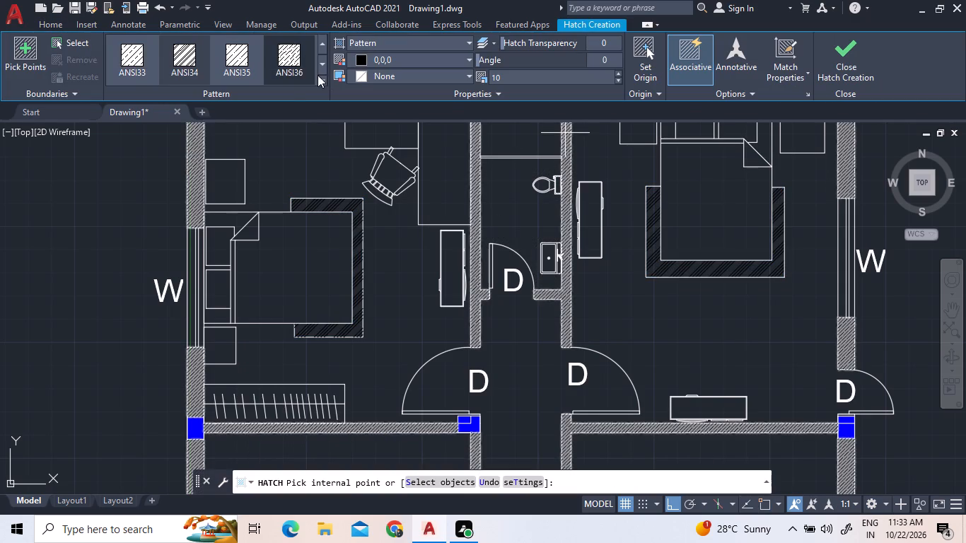
left_click(323, 77)
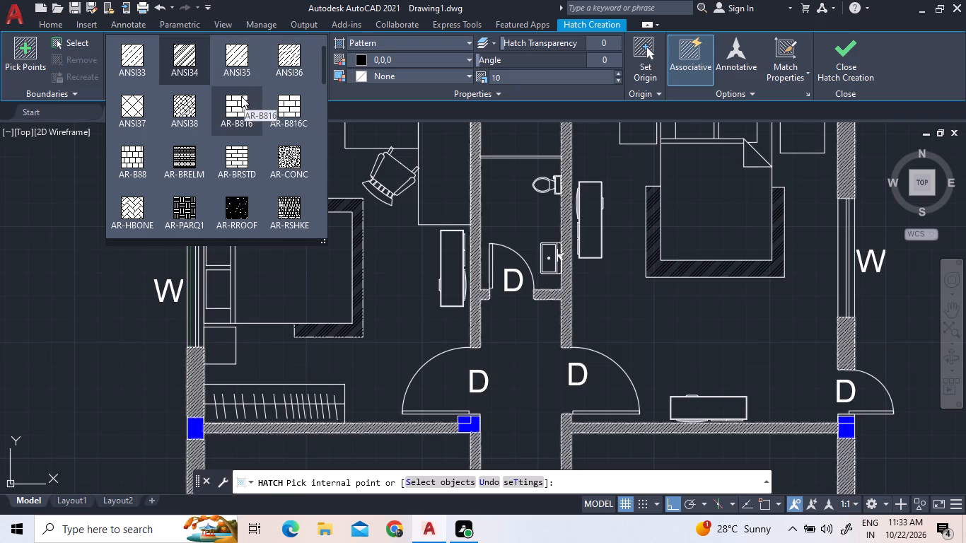
left_click(140, 154)
scroll(187, 247, "down", 2)
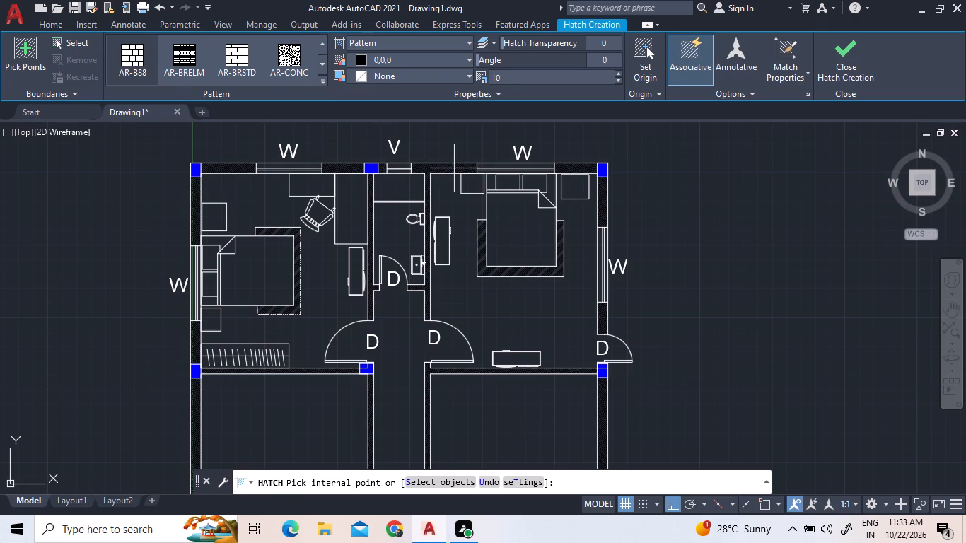
scroll(387, 171, "up", 3)
left_click(406, 221)
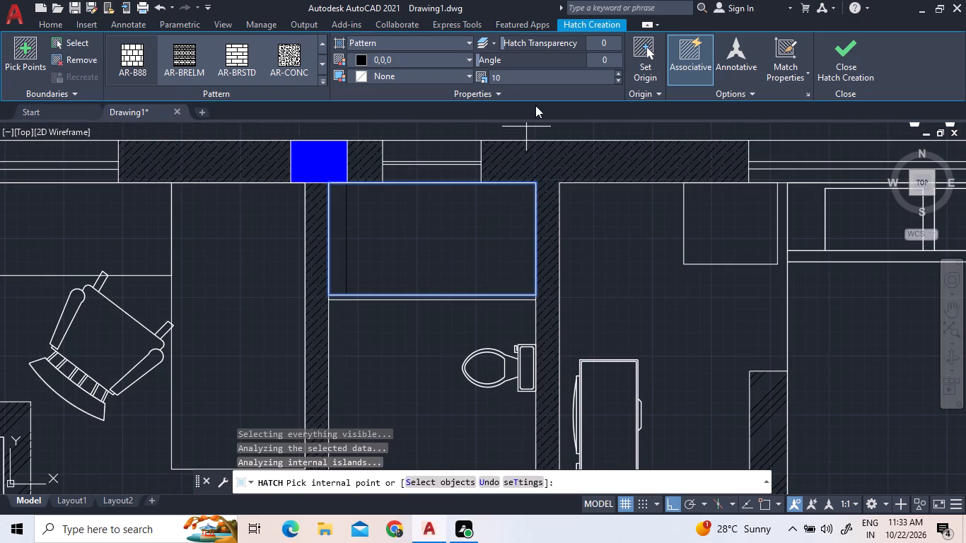
left_click(533, 72)
left_click(509, 77)
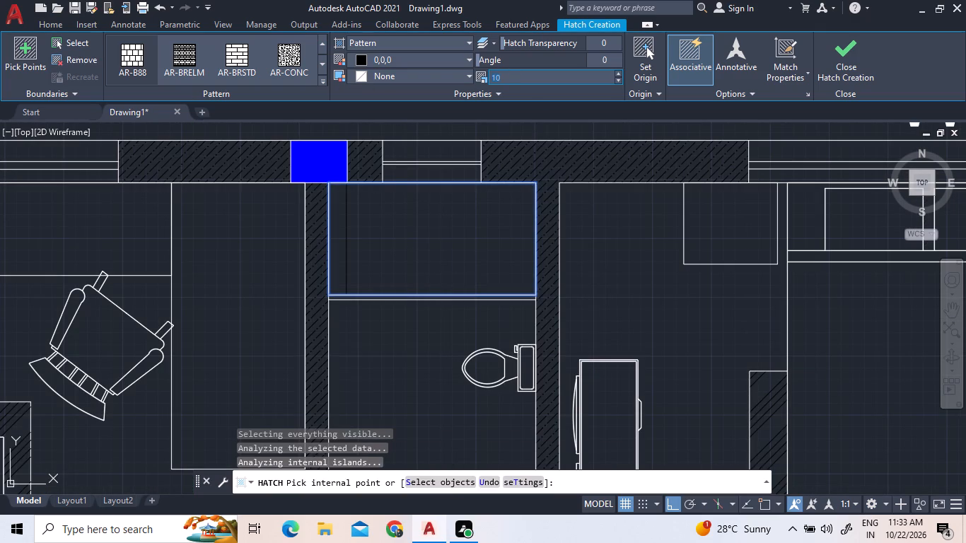
key("1")
key("Return")
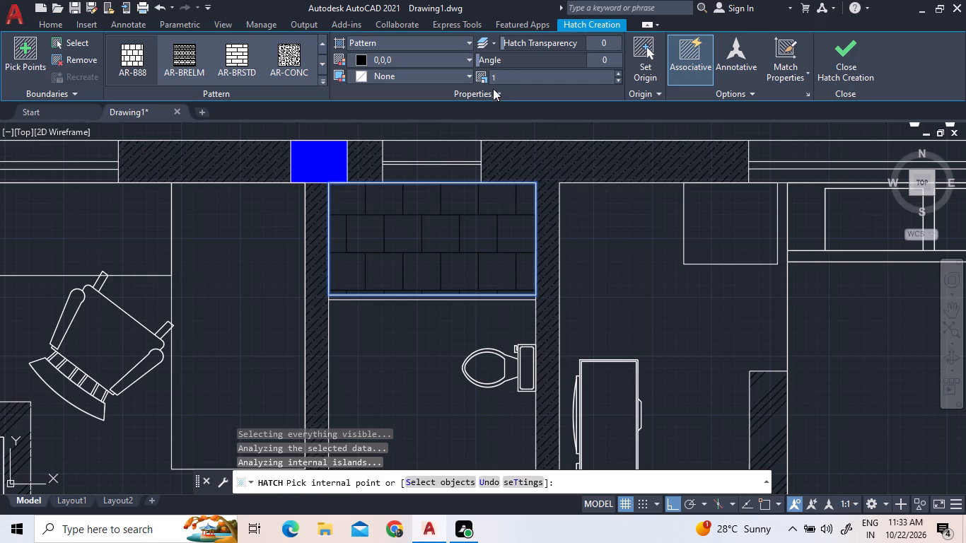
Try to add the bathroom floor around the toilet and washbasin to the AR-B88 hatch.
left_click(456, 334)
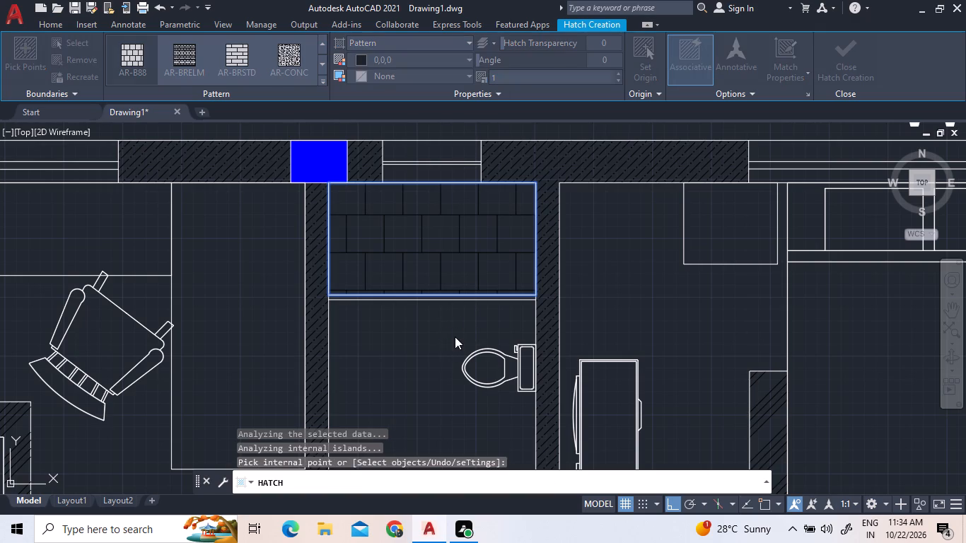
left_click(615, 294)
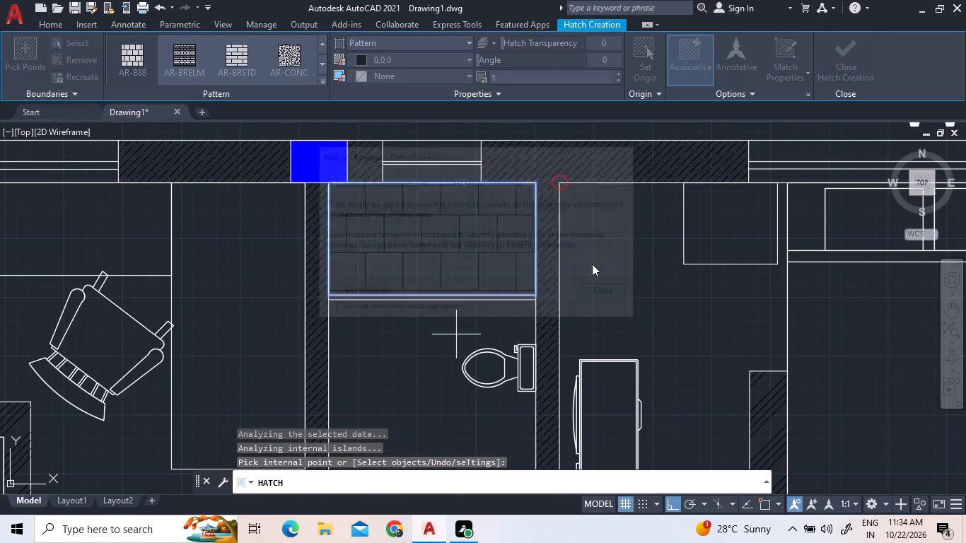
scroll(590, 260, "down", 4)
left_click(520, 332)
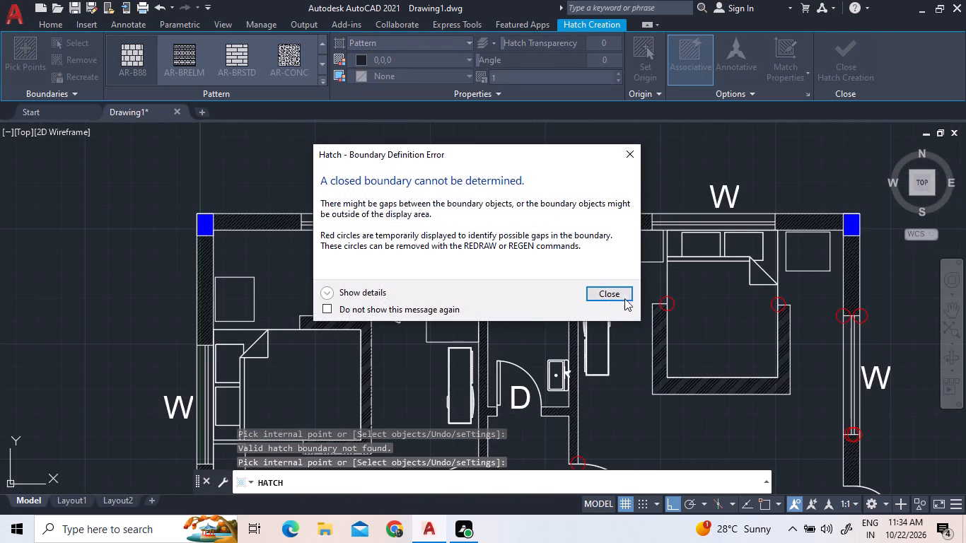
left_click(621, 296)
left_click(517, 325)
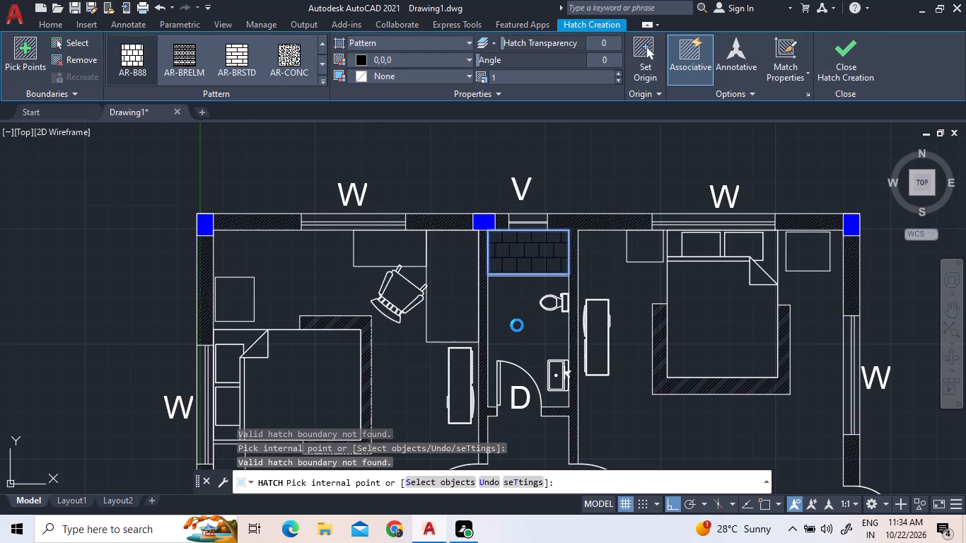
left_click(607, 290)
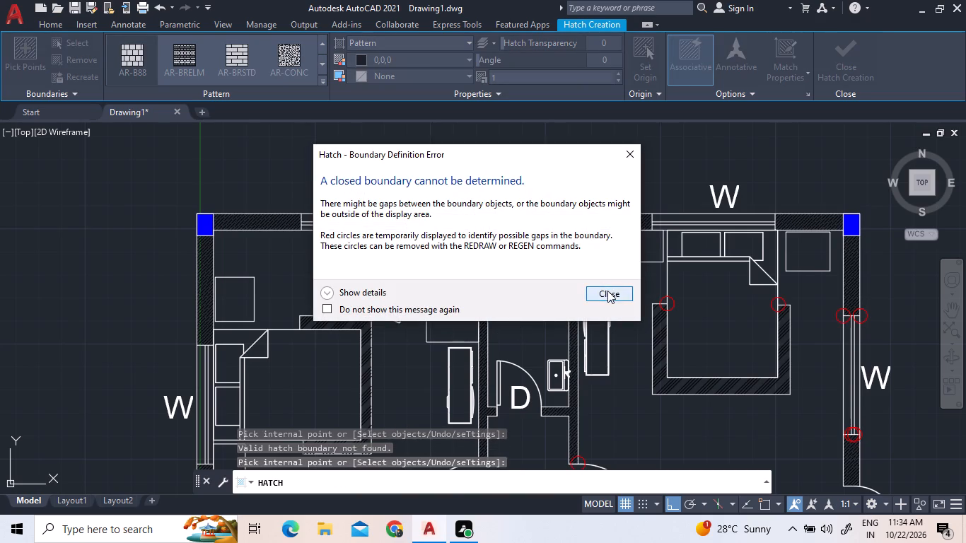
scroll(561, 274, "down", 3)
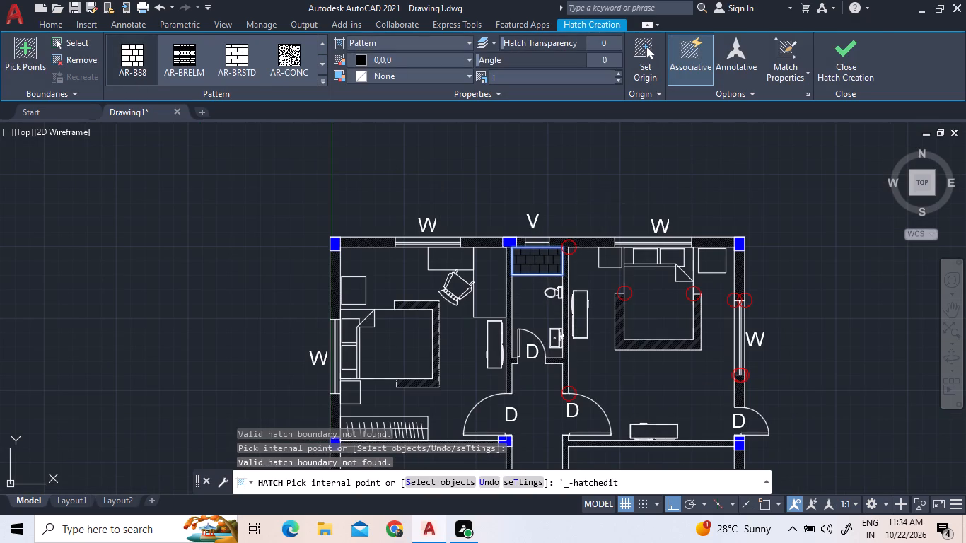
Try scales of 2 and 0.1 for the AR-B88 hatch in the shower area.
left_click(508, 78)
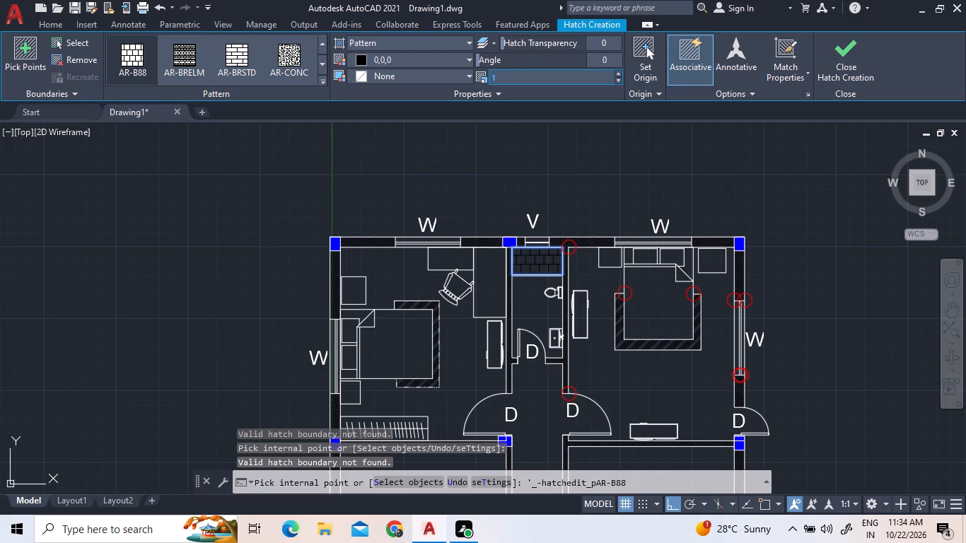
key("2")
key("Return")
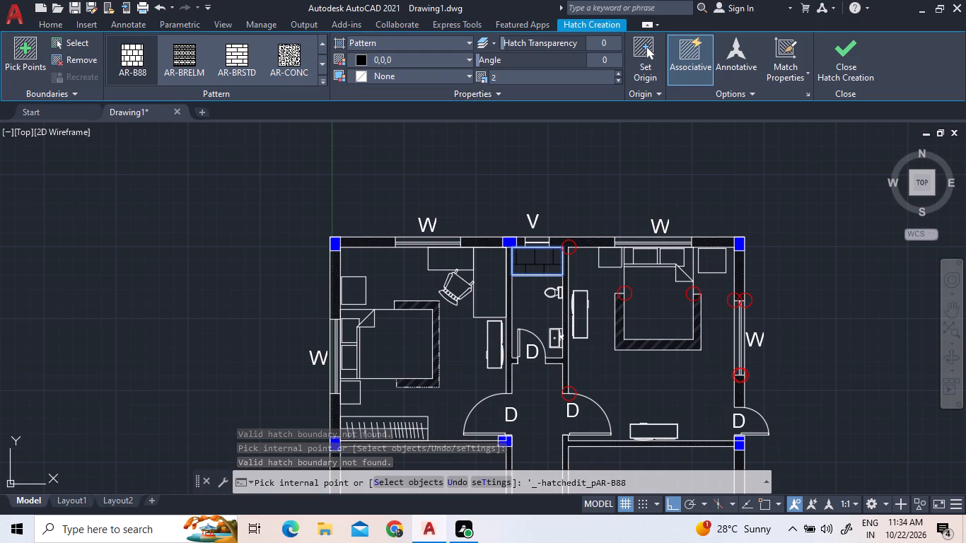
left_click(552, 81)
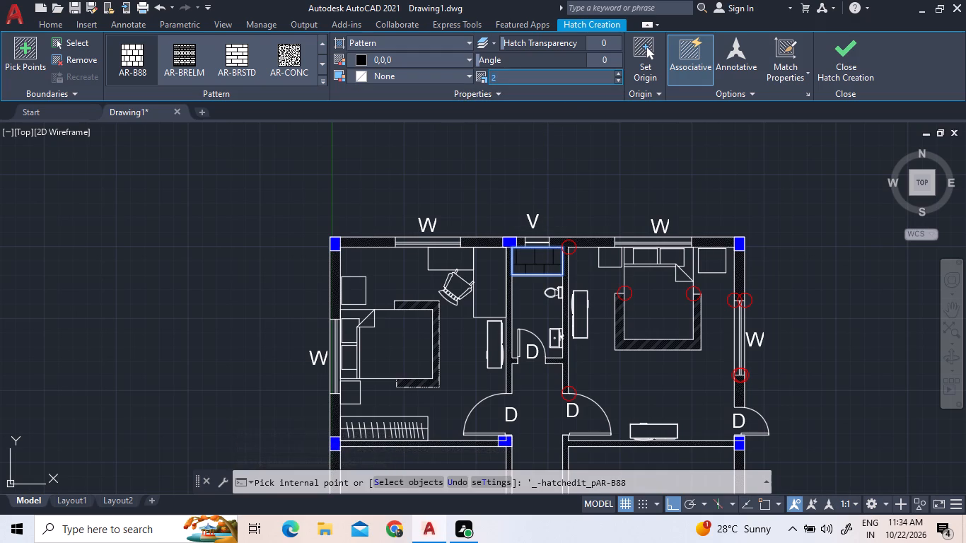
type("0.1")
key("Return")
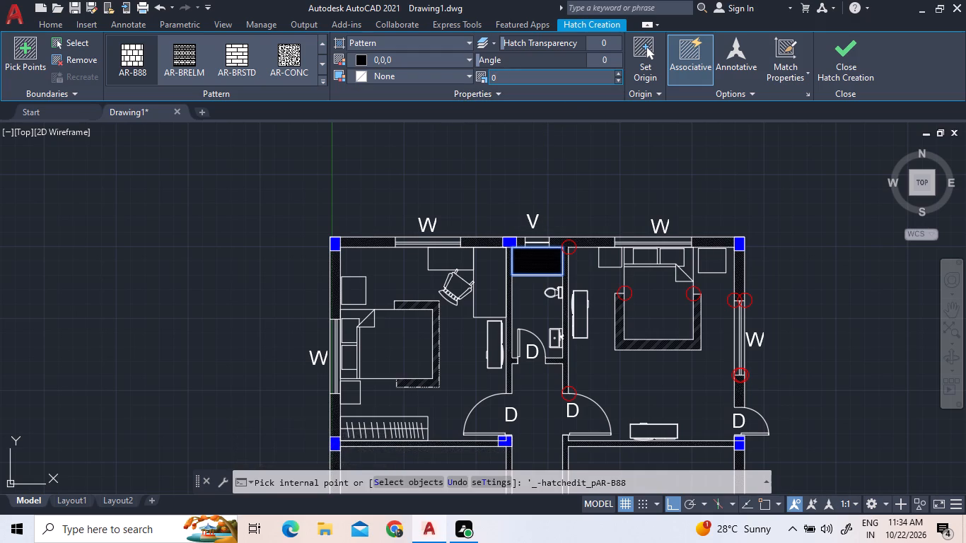
Enter a scale of 0.5 for the AR-B88 hatch, add the rest of the bathroom floor, and finish the hatch.
left_click(520, 79)
key("1")
key("BackSpace")
type("0.5")
key("Return")
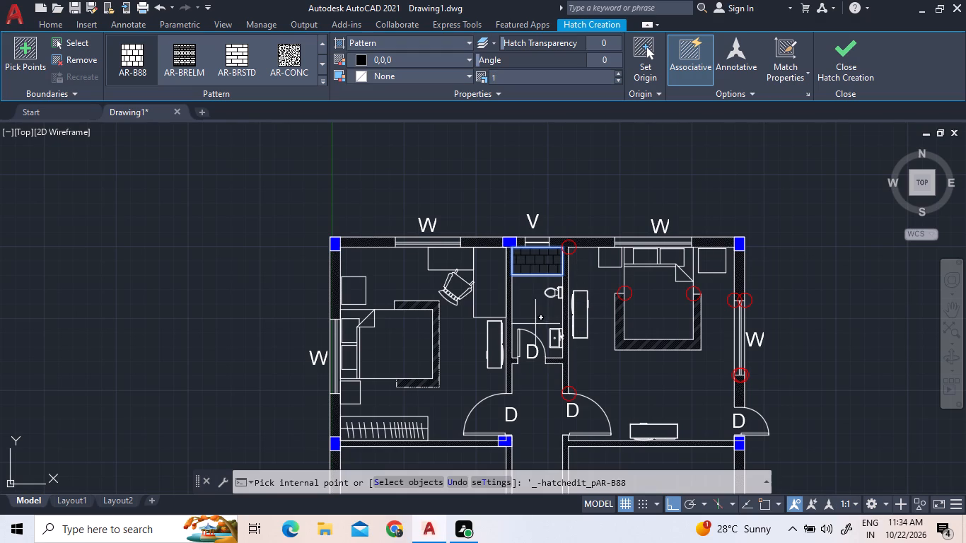
left_click(547, 303)
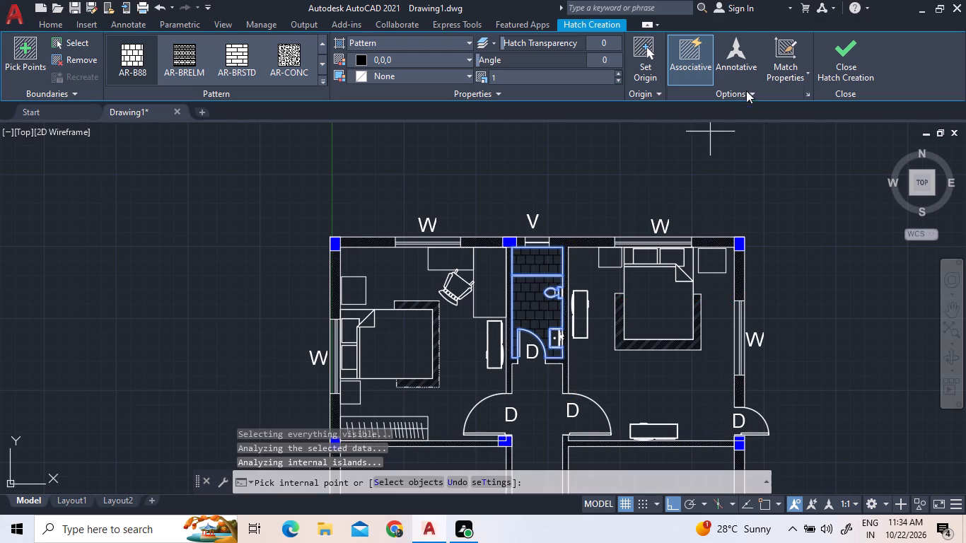
left_click(835, 53)
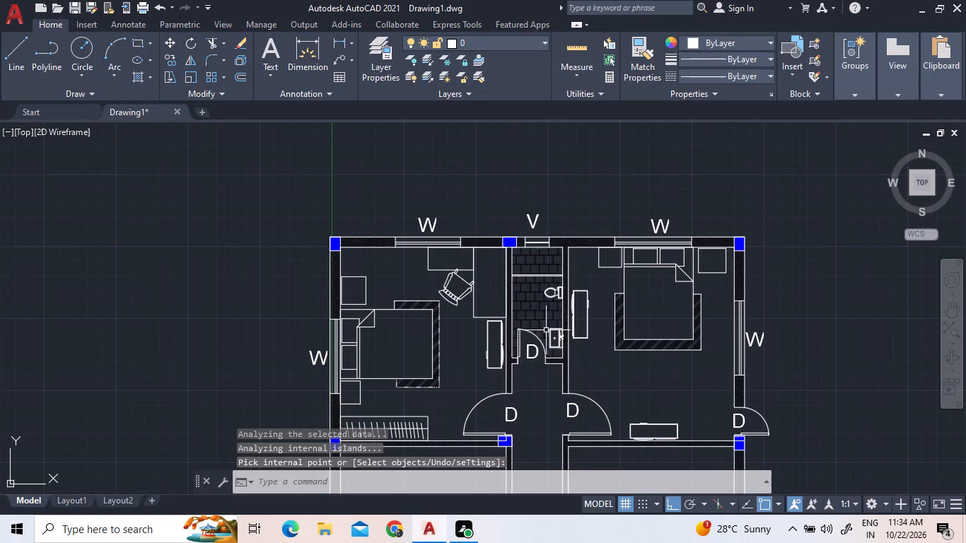
scroll(650, 360, "up", 3)
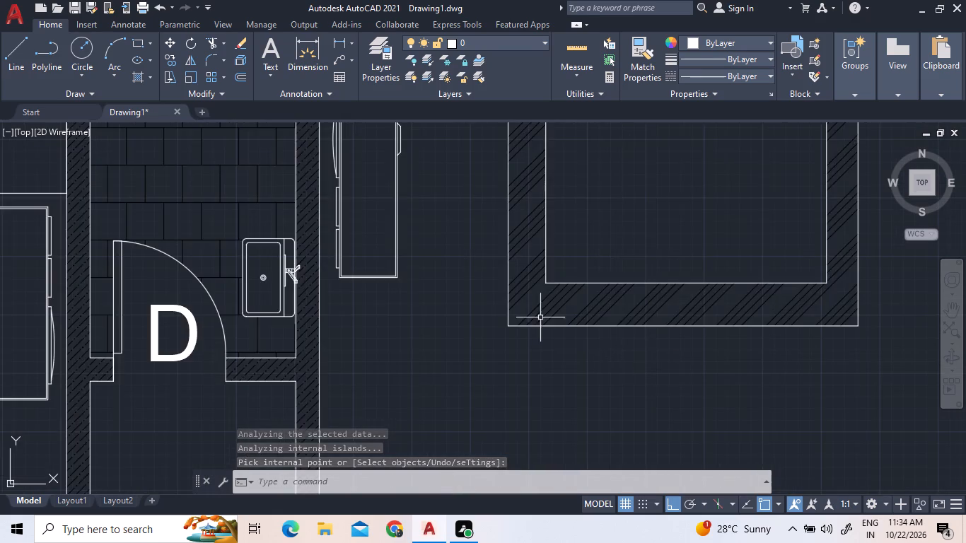
scroll(525, 312, "down", 2)
key("Escape")
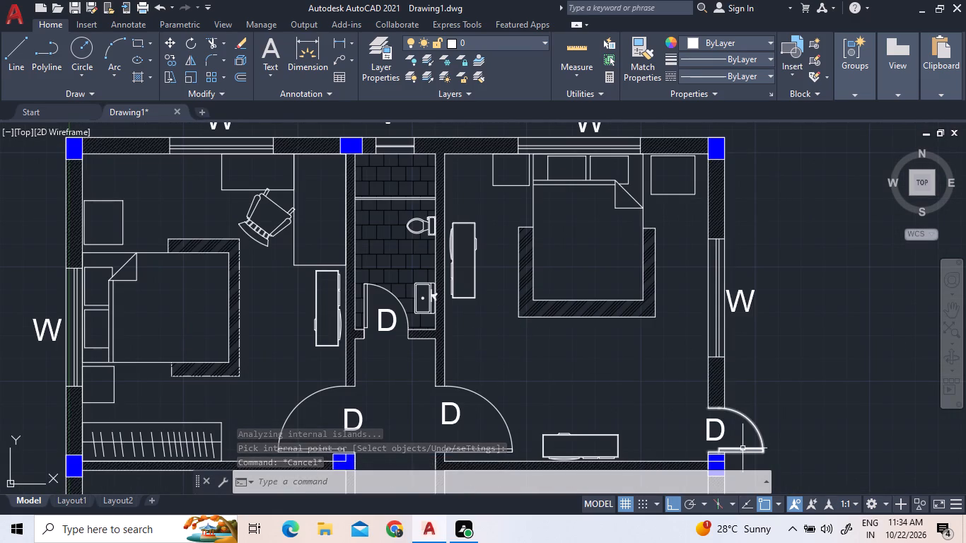
Fill both bedroom floors around the furniture with a Solid hatch in white 255,255,255.
left_click(140, 75)
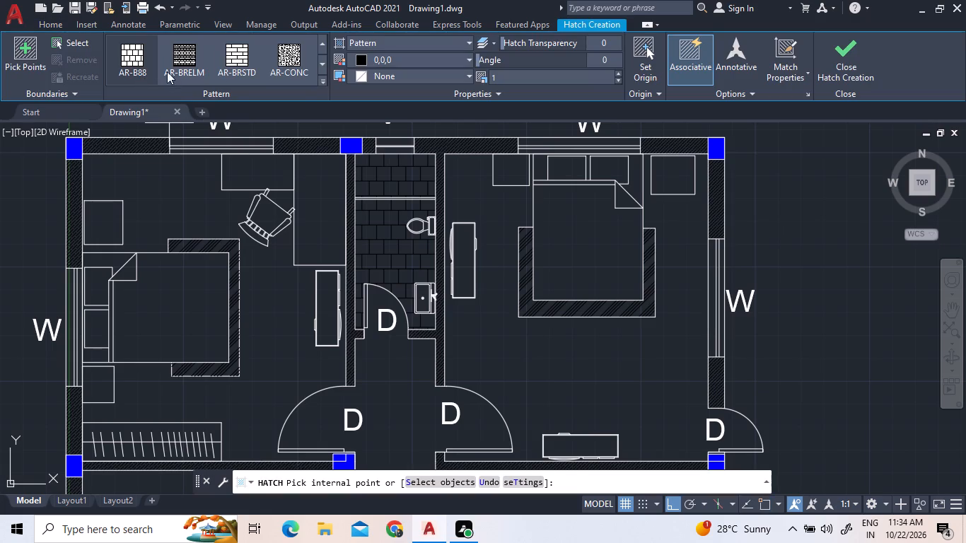
left_click(394, 43)
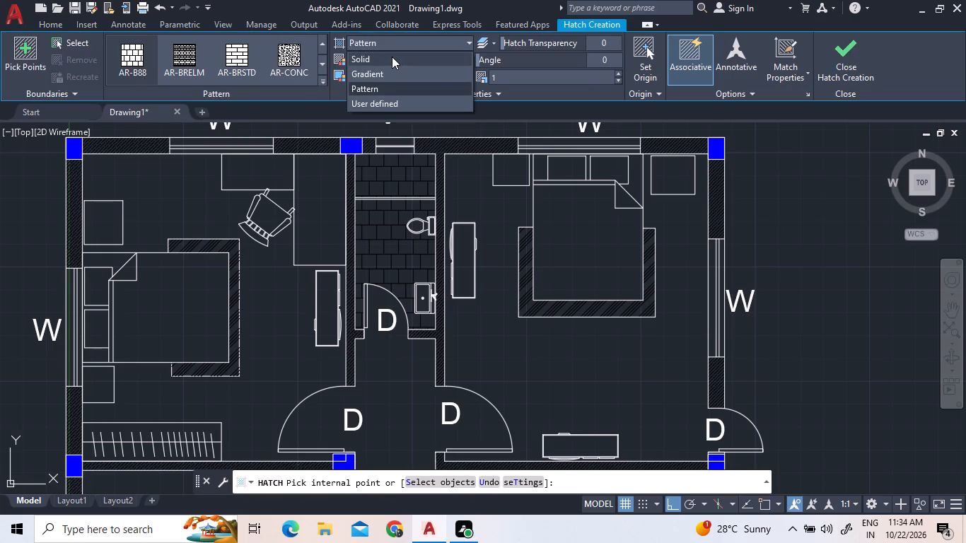
left_click(392, 57)
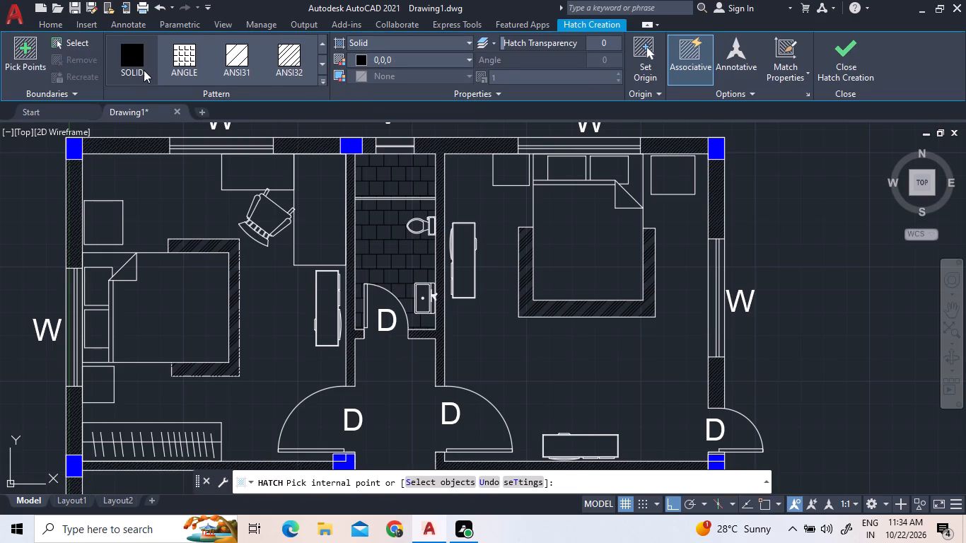
left_click(144, 70)
left_click(431, 54)
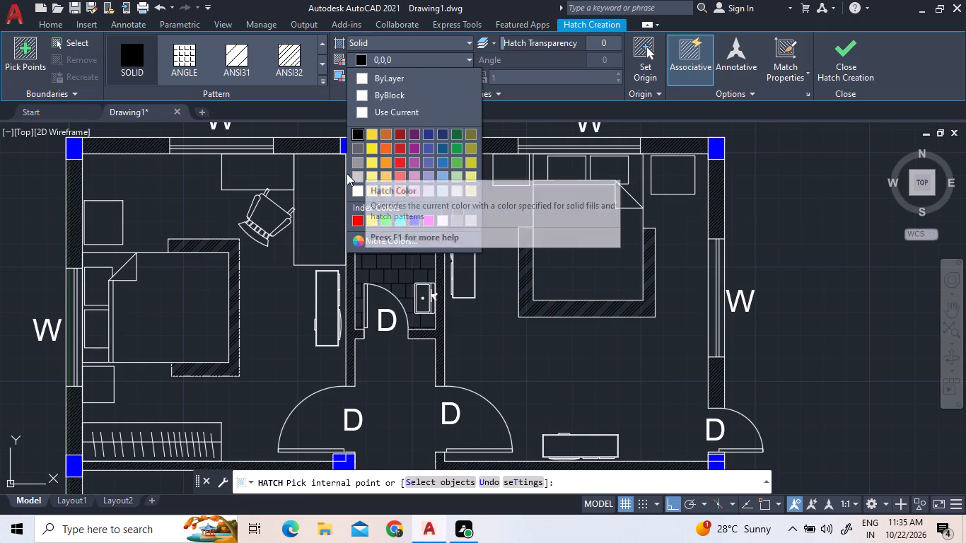
left_click(359, 188)
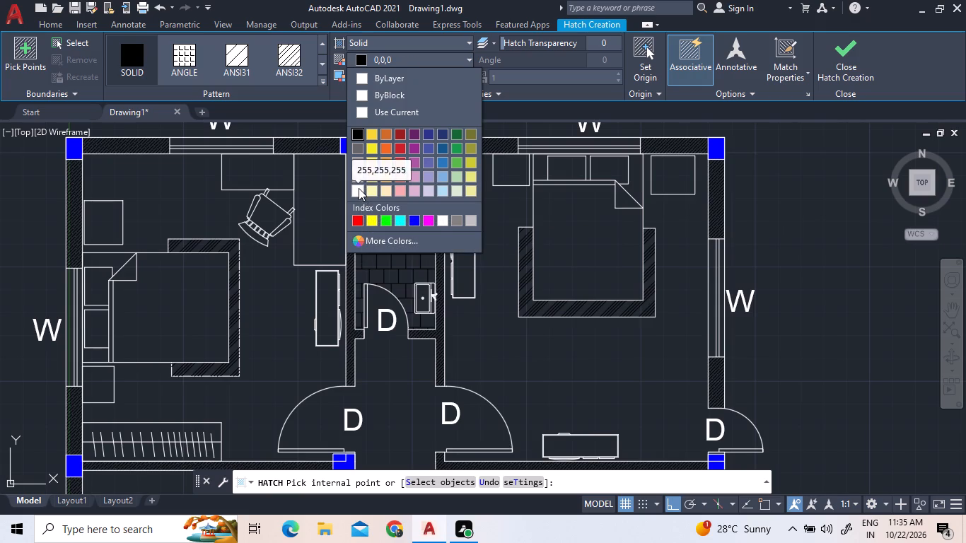
left_click(192, 199)
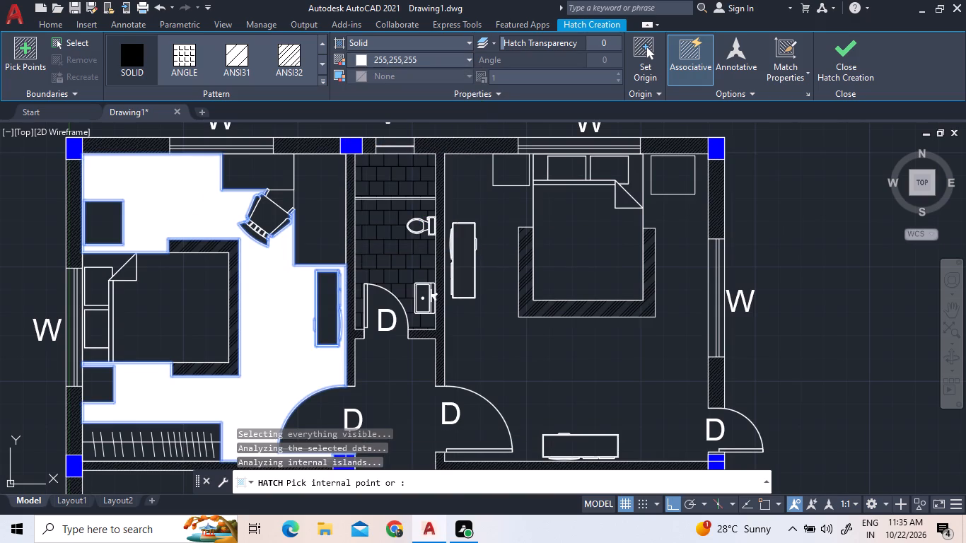
left_click(511, 228)
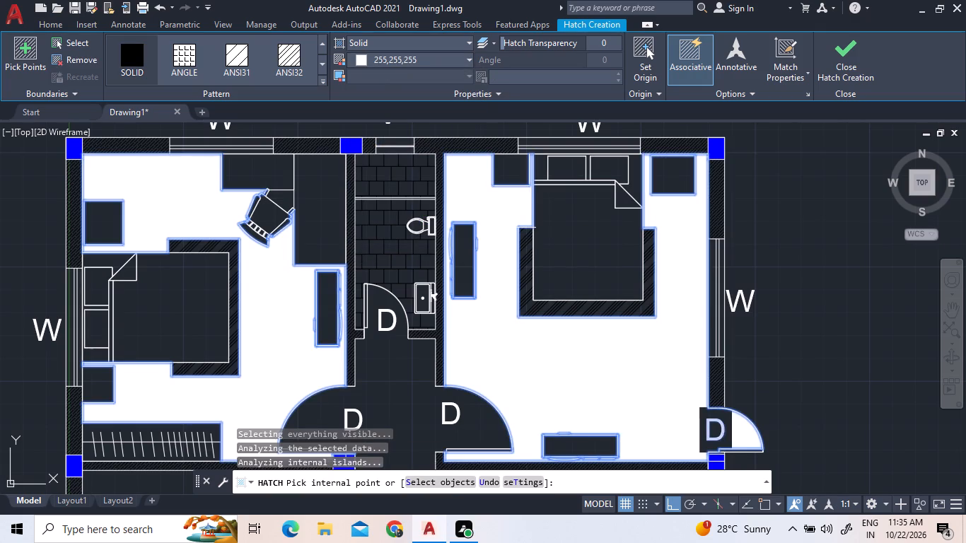
Change the bedroom floor fill colour to 248,246,176 and finish the hatch.
scroll(504, 250, "down", 2)
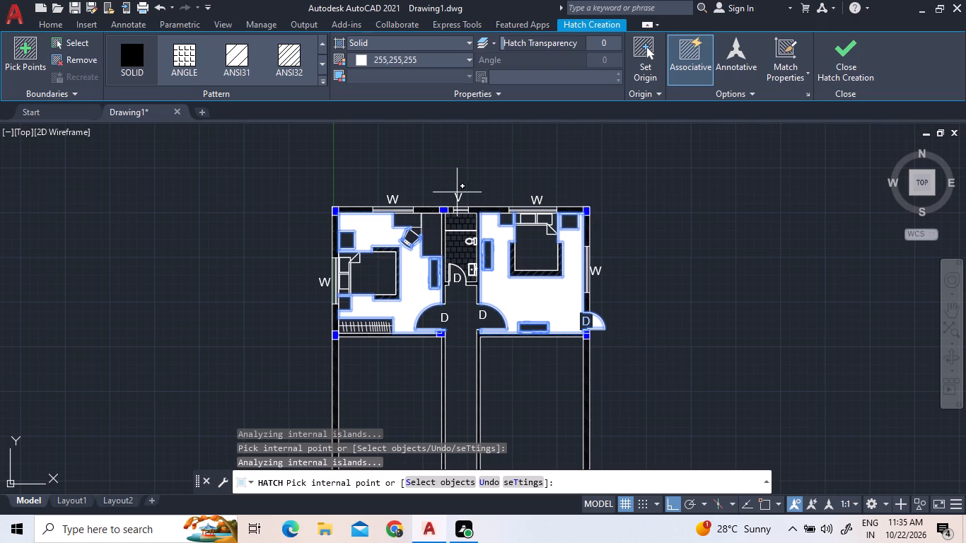
left_click(382, 59)
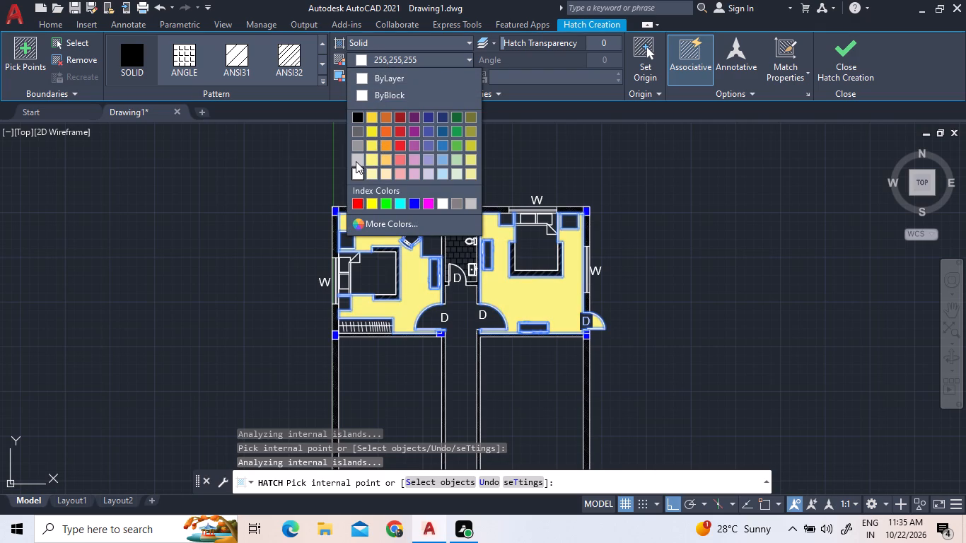
left_click(376, 179)
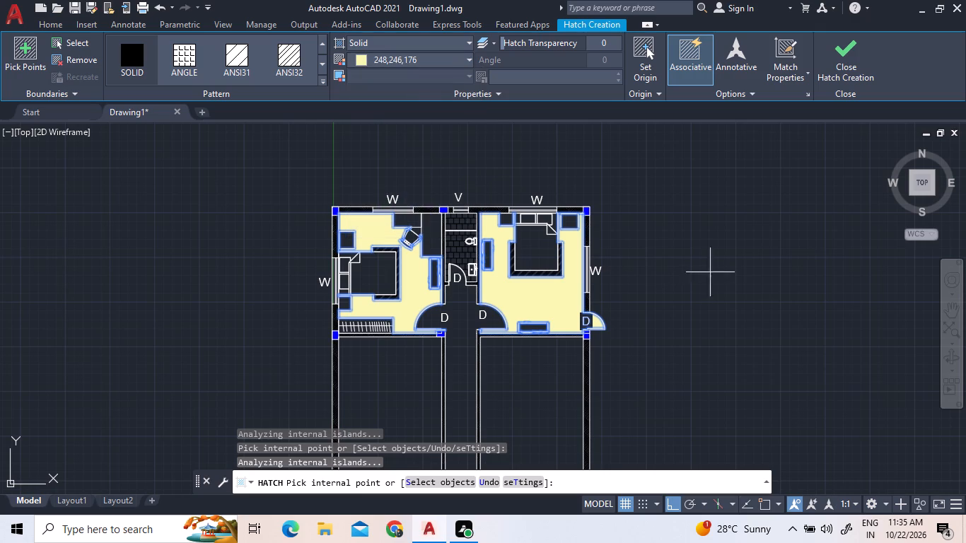
key("Escape")
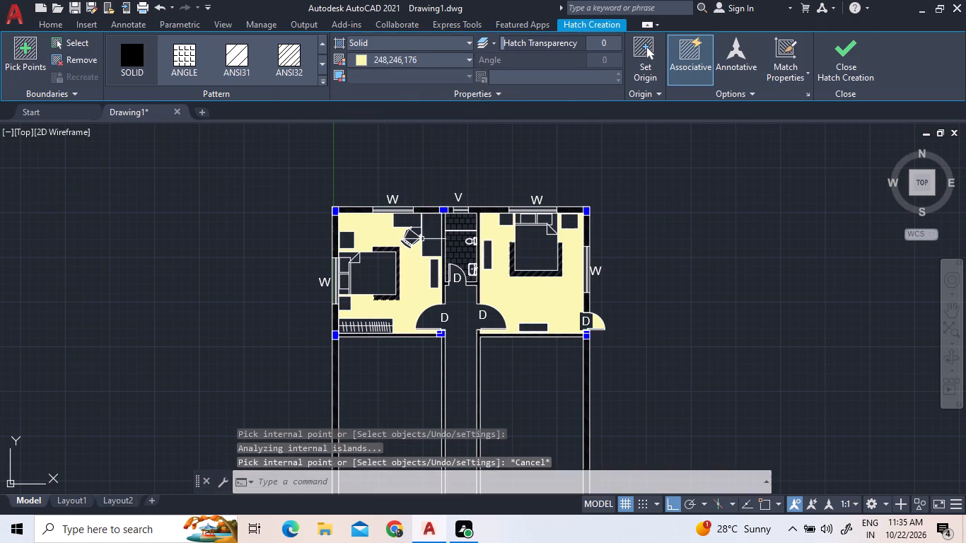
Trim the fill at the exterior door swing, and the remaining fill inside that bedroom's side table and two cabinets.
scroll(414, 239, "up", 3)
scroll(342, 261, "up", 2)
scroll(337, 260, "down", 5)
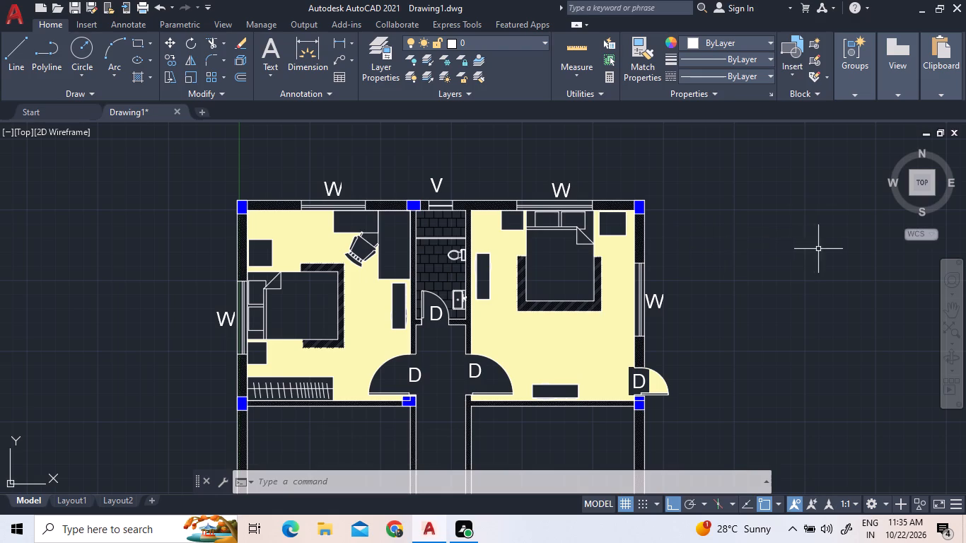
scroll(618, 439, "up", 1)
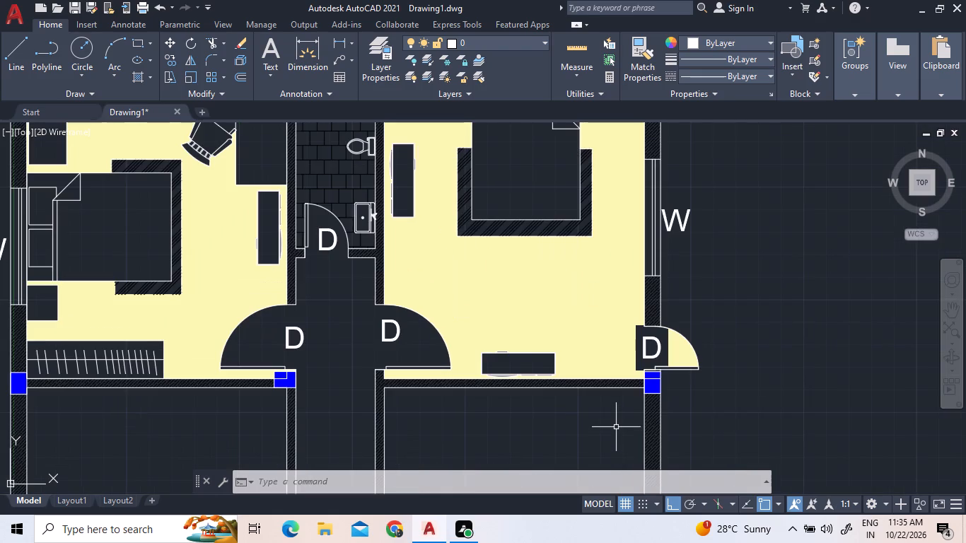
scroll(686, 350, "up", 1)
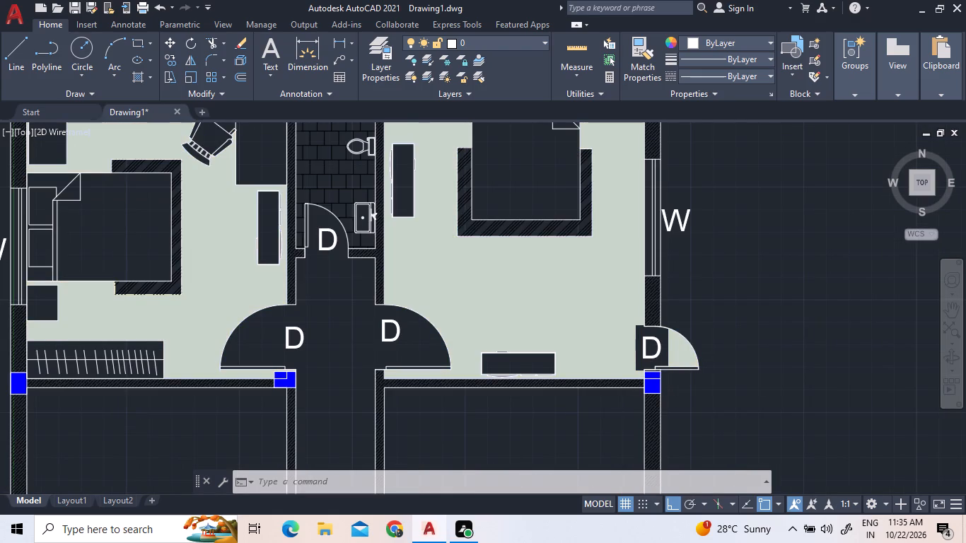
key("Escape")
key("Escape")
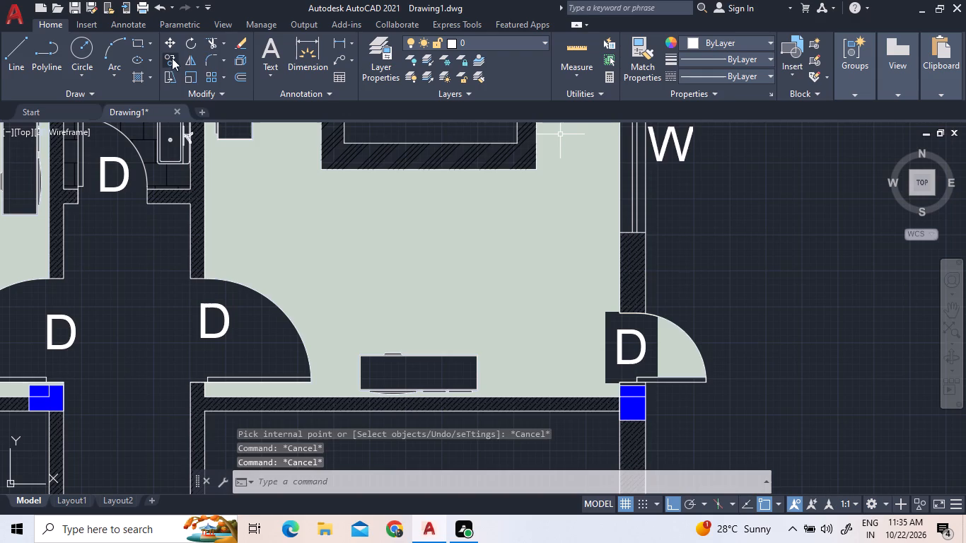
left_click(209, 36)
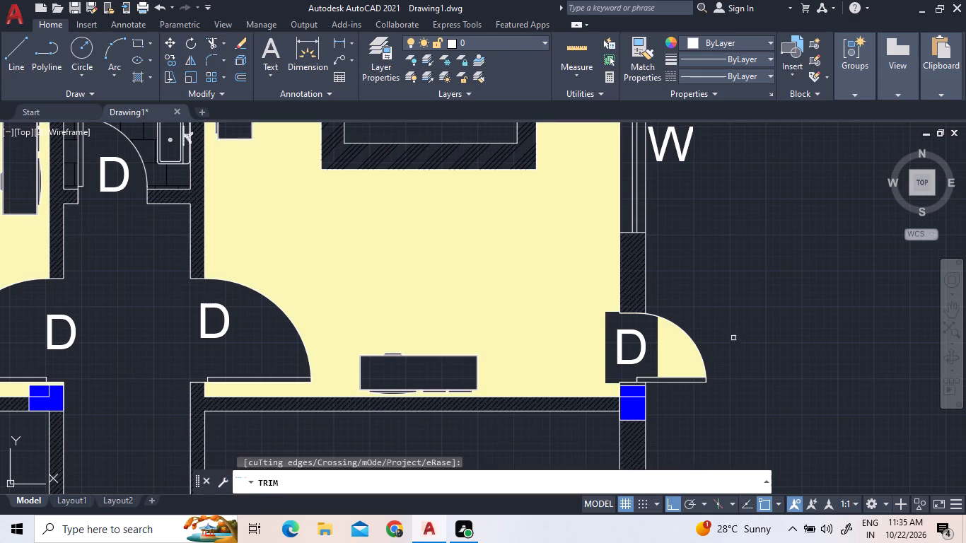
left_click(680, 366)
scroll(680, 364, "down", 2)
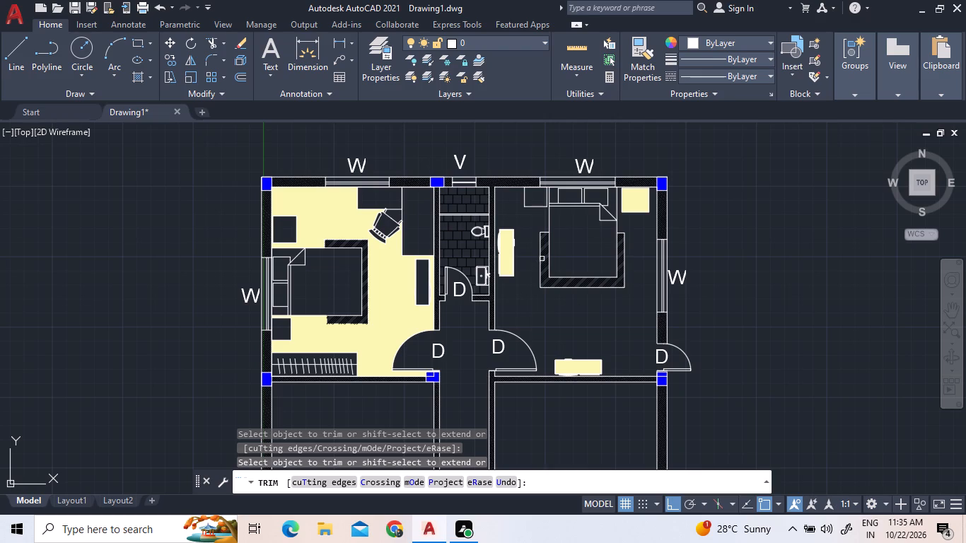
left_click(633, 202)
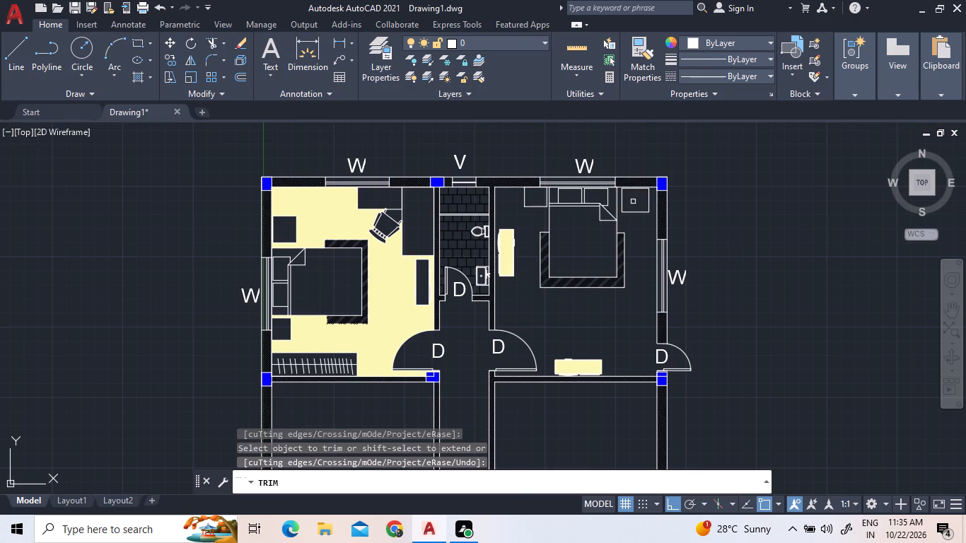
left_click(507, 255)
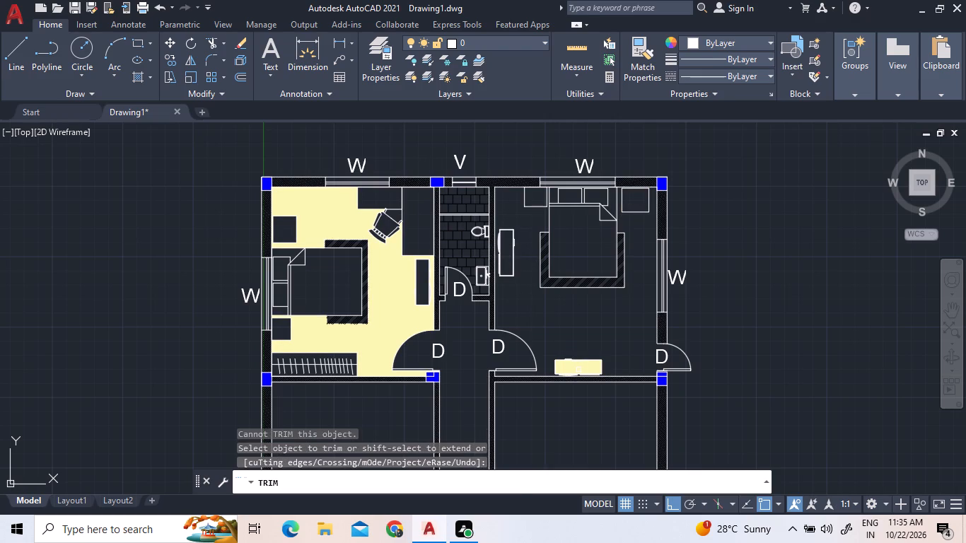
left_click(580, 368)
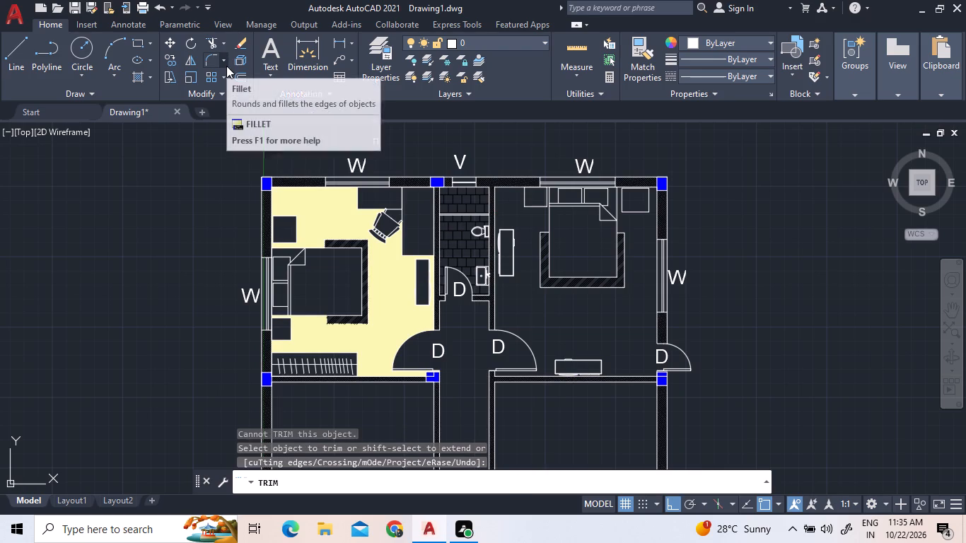
Fill the floor of the bedroom with the exterior door with a Solid hatch in colour 248,246,176.
left_click(131, 76)
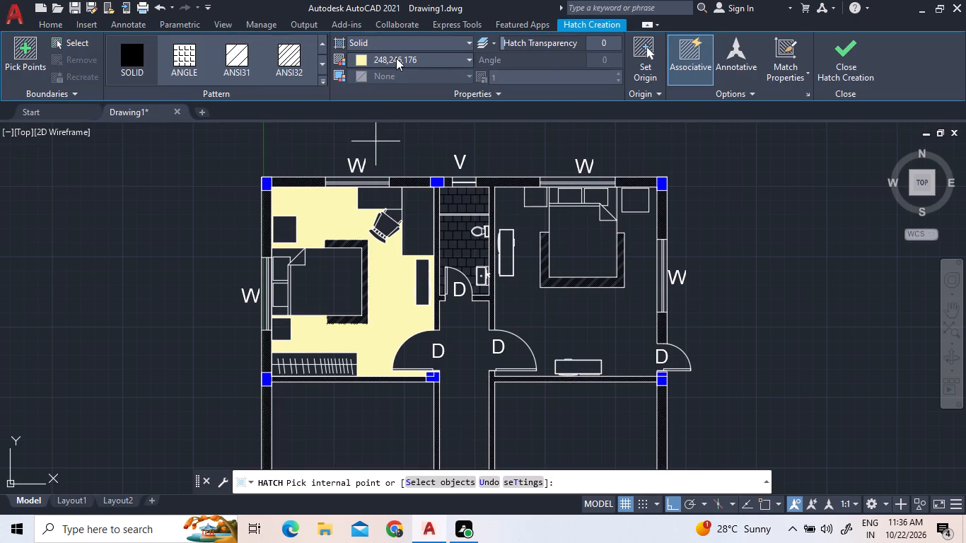
left_click(396, 58)
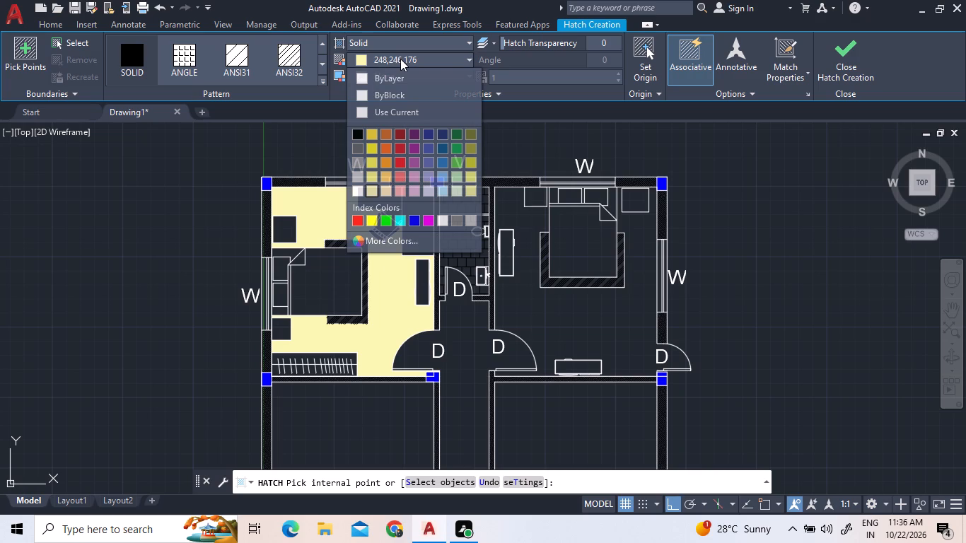
left_click(373, 191)
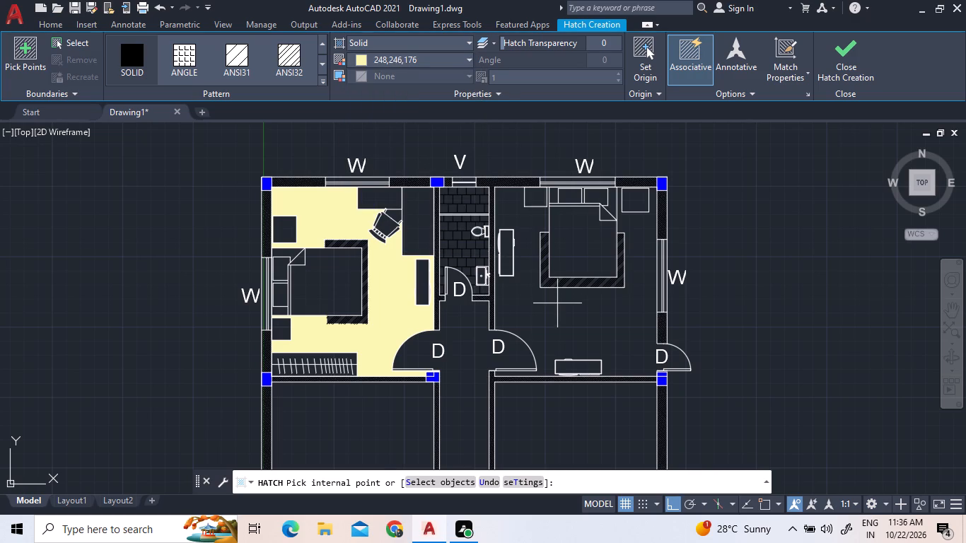
left_click(557, 313)
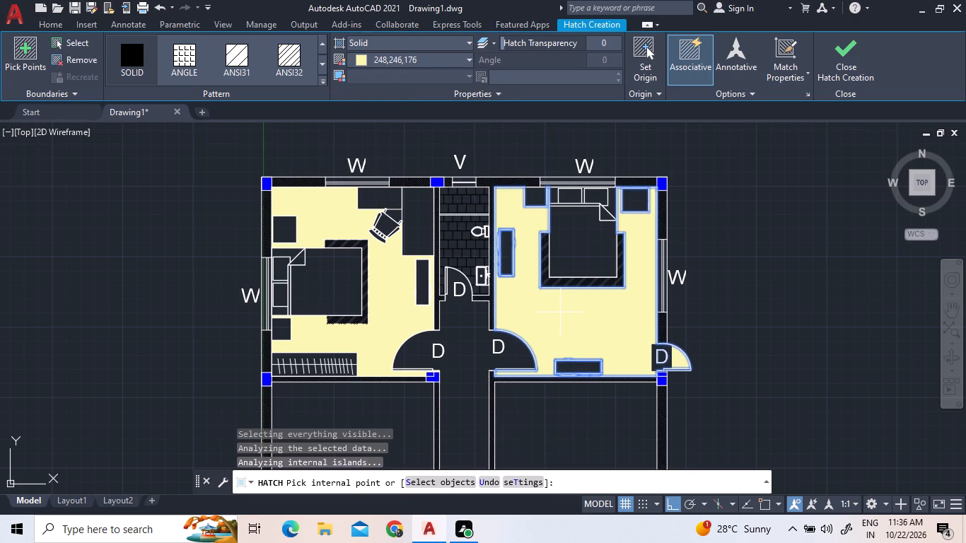
right_click(768, 277)
left_click(786, 287)
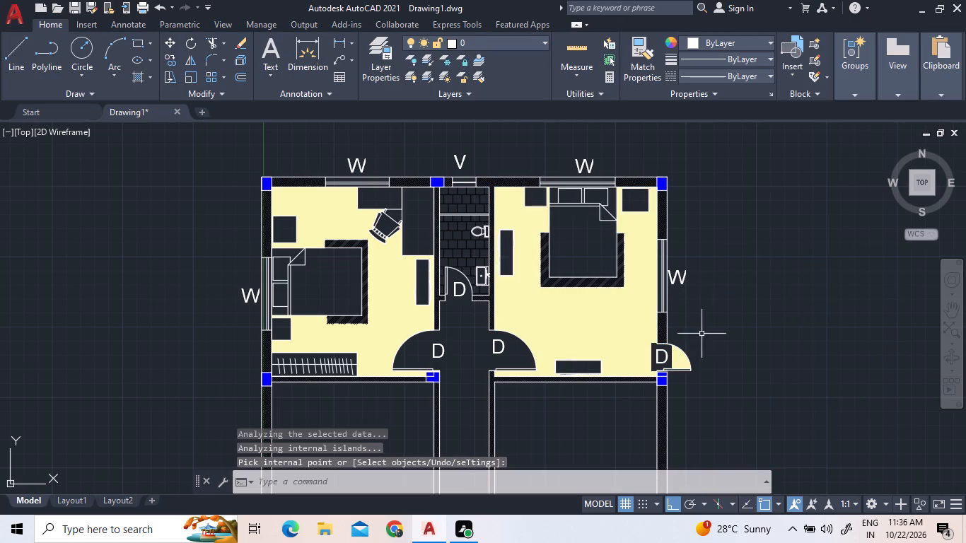
Trim the outline of the larger side table beside the bed in the bedroom with the exterior door.
left_click(677, 361)
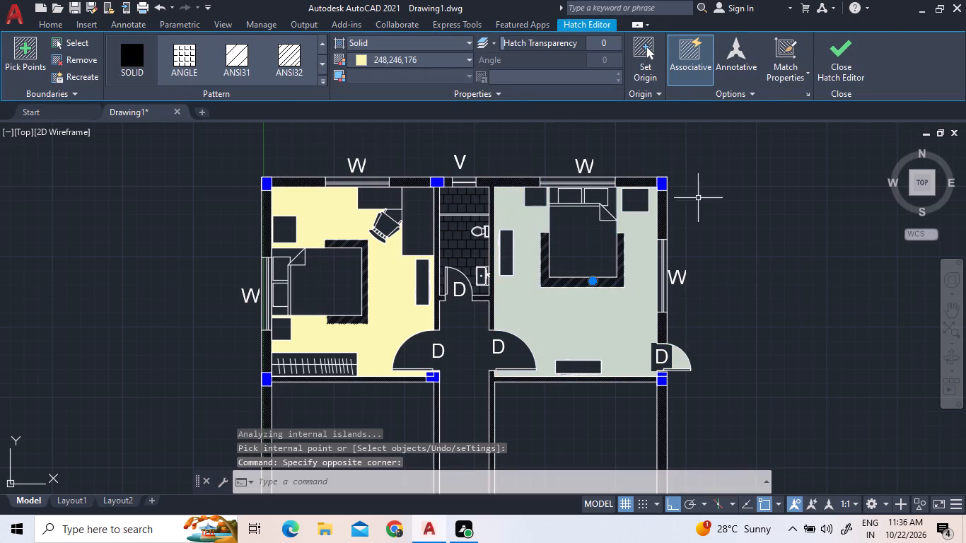
left_click(846, 57)
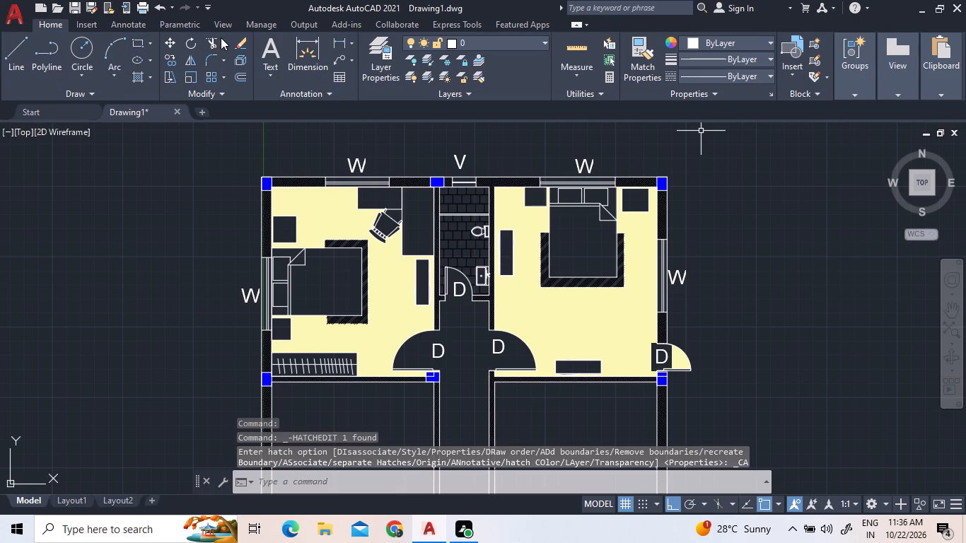
left_click(216, 46)
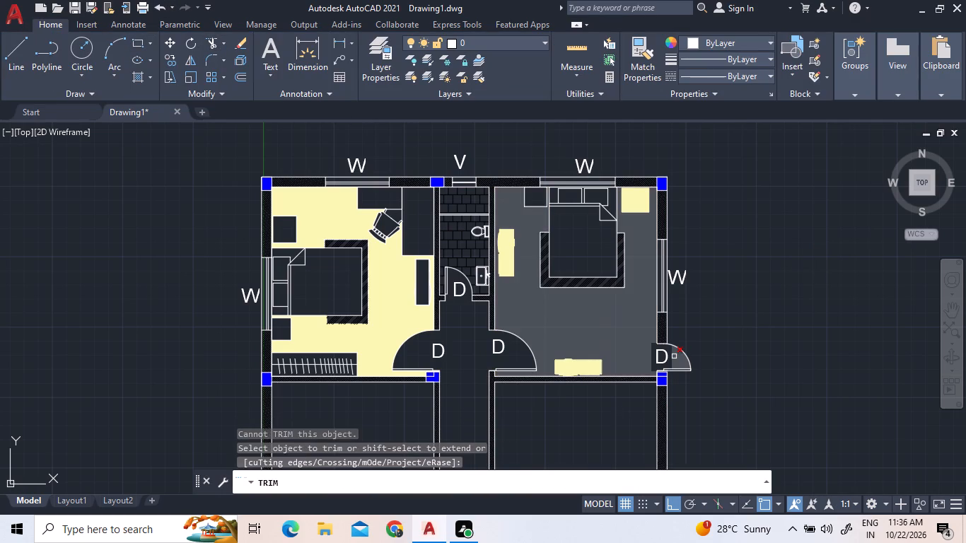
left_click(623, 205)
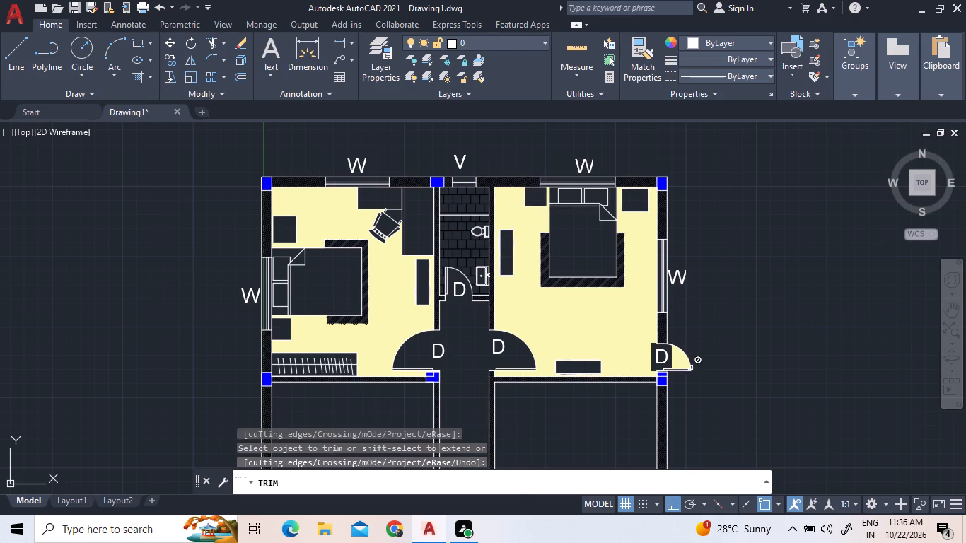
right_click(702, 307)
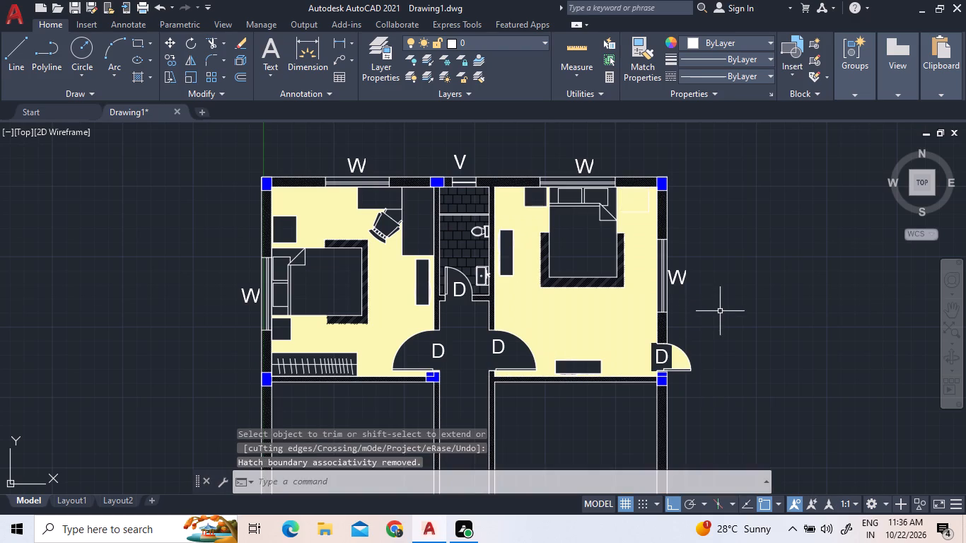
Delete the solid pale-yellow floor fills from both bedrooms.
scroll(725, 312, "down", 2)
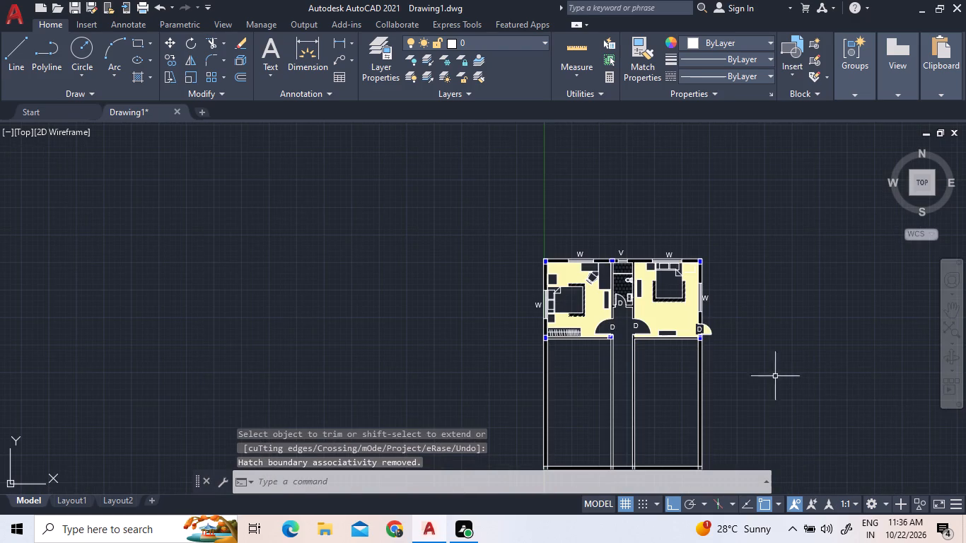
scroll(639, 417, "up", 2)
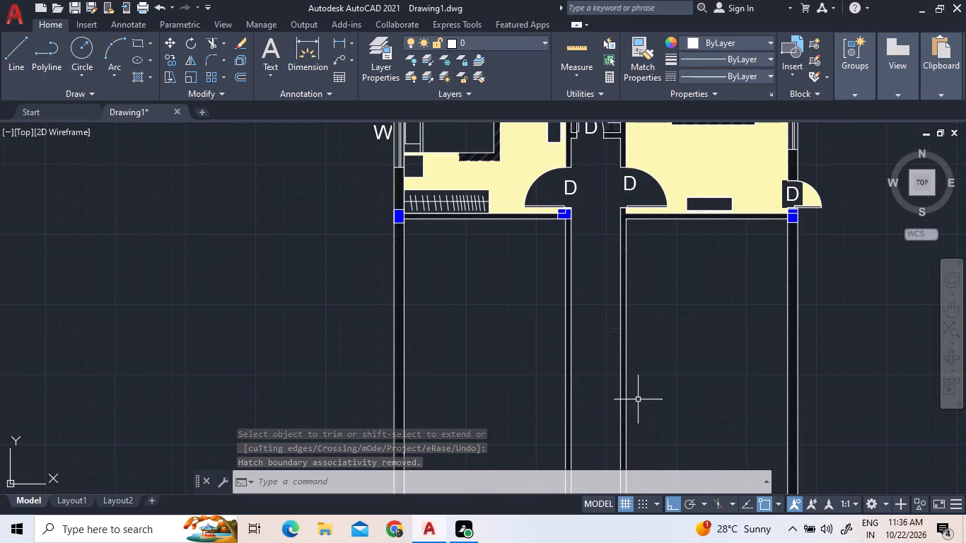
left_click(535, 164)
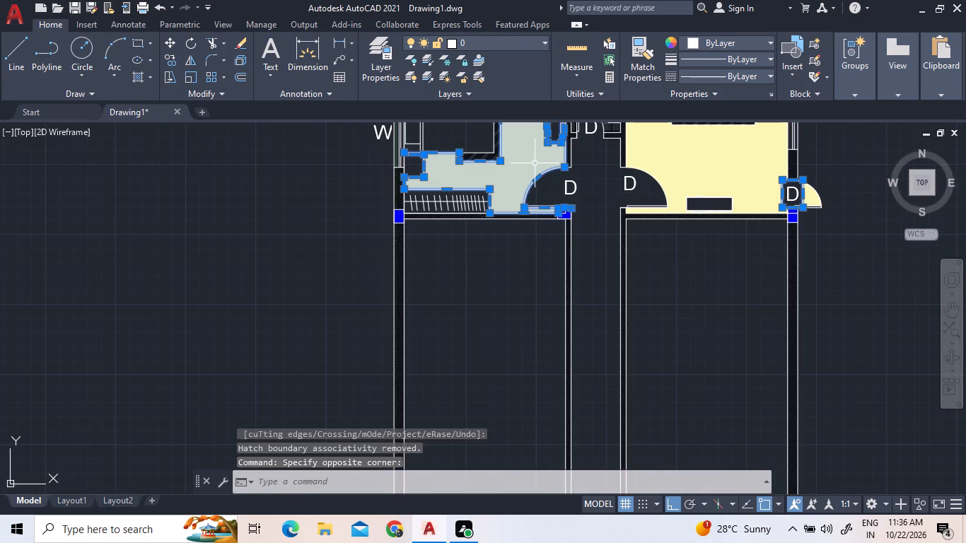
key("Escape")
scroll(706, 221, "down", 3)
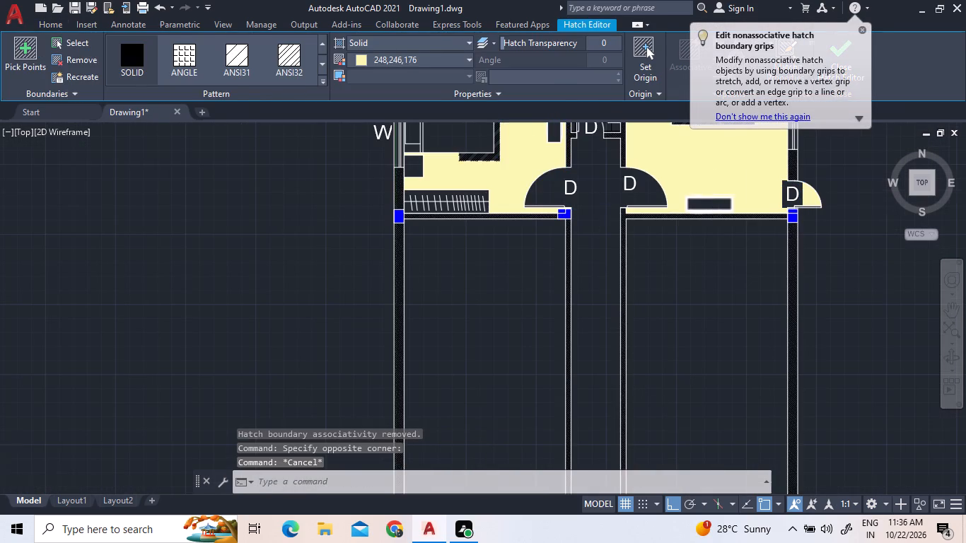
scroll(632, 151, "up", 3)
left_click(500, 221)
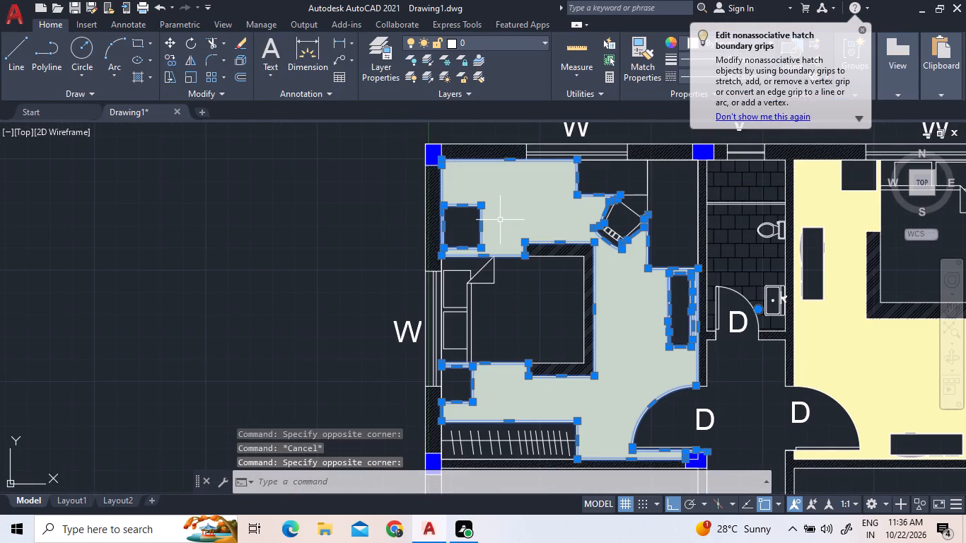
key("Delete")
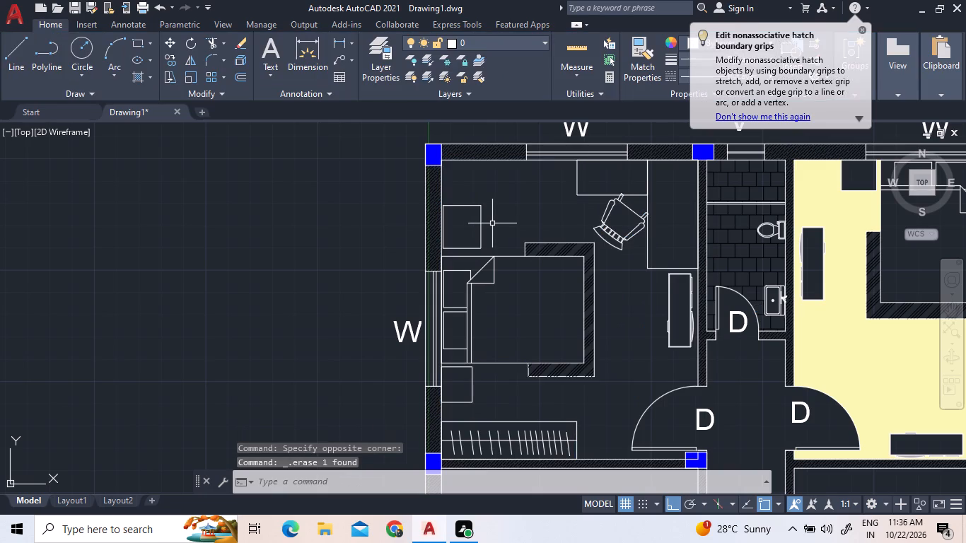
left_click(855, 352)
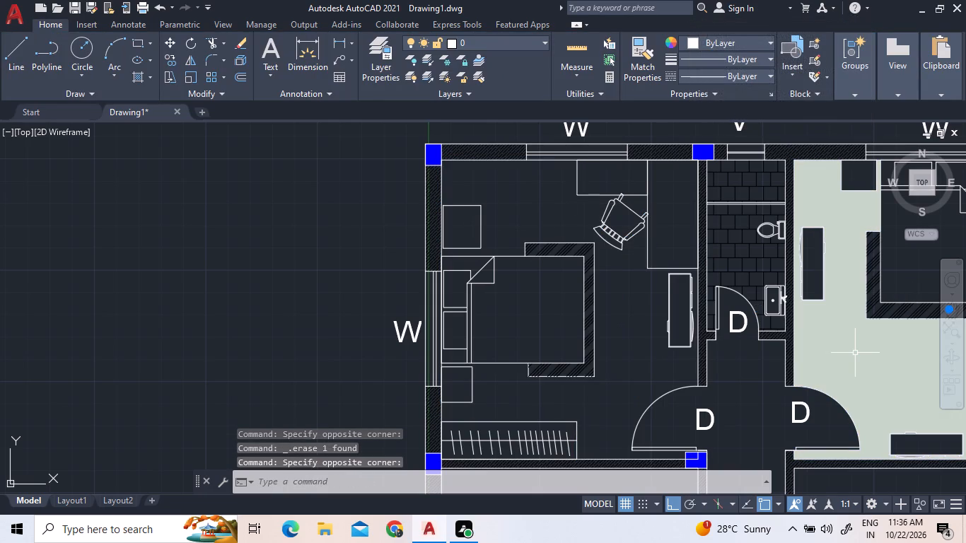
key("Delete")
Offset the south face of the wardrobe bedroom's south wall 15' into the empty room below it.
scroll(834, 369, "down", 3)
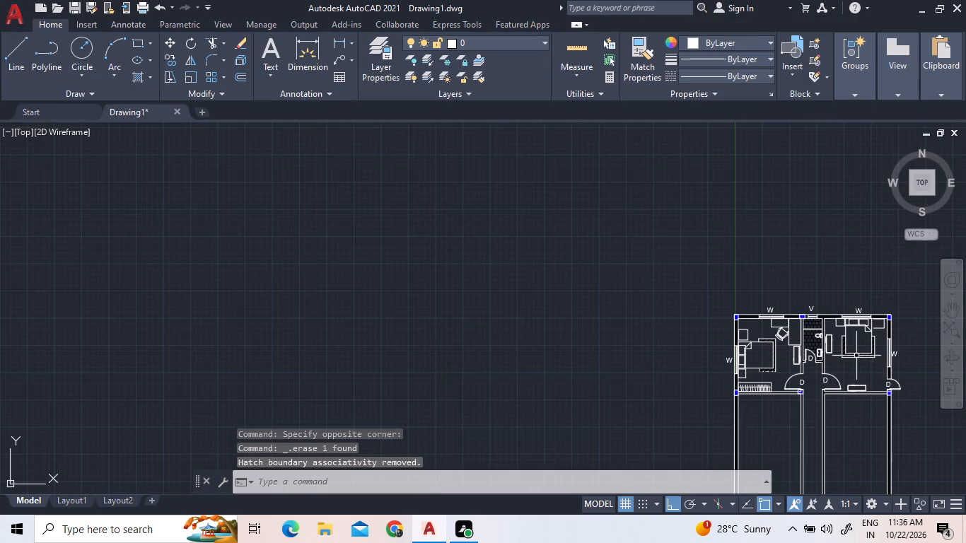
scroll(901, 421, "up", 2)
scroll(732, 438, "up", 3)
scroll(704, 326, "down", 2)
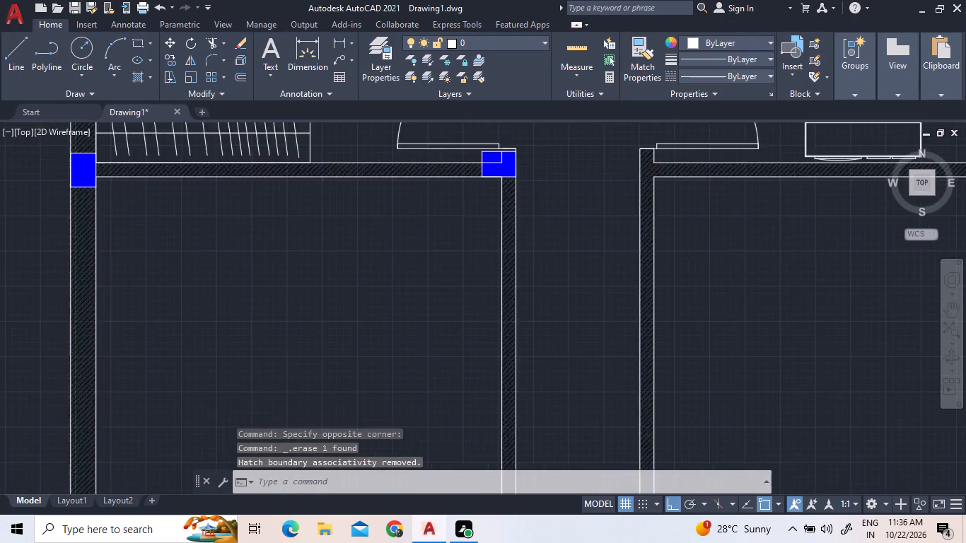
scroll(499, 372, "up", 2)
scroll(497, 370, "down", 1)
middle_click_drag(497, 369, 454, 285)
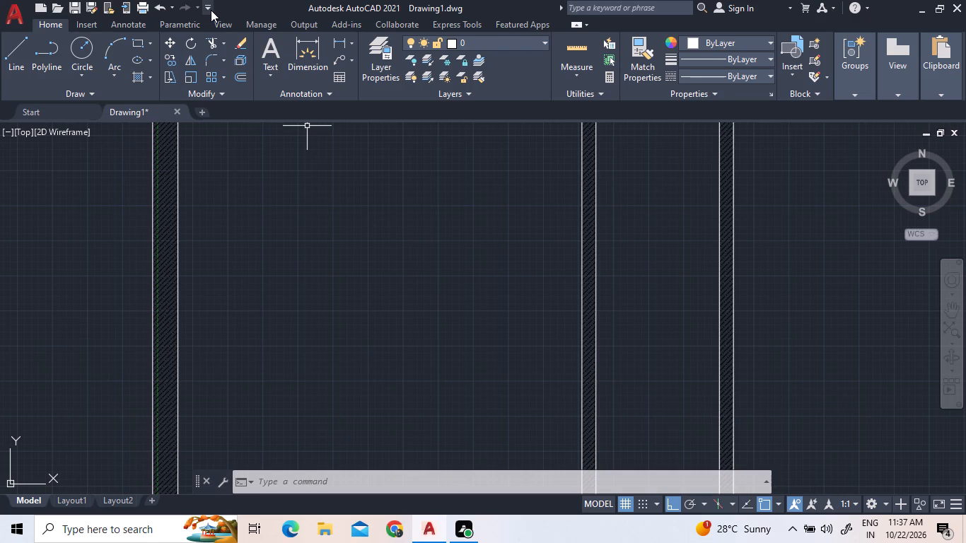
scroll(310, 152, "down", 3)
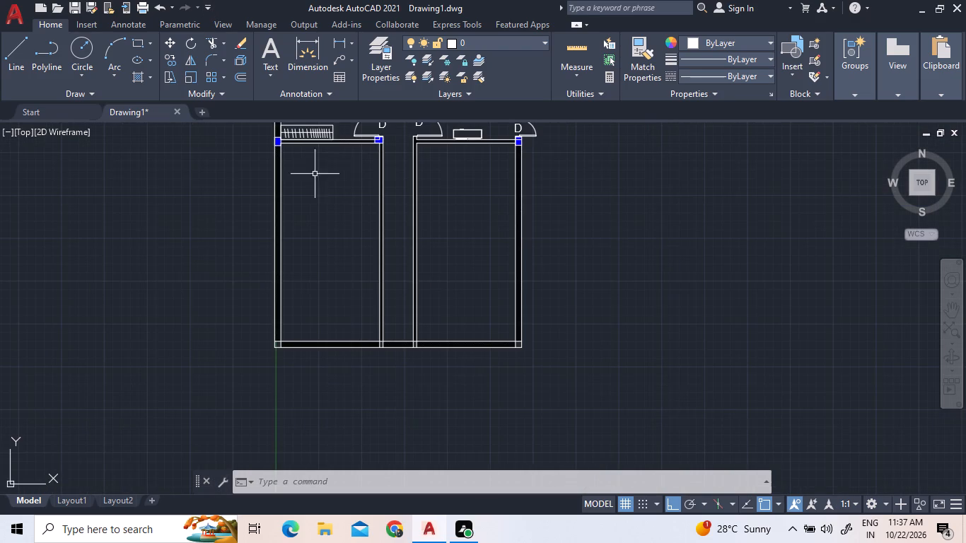
left_click(234, 77)
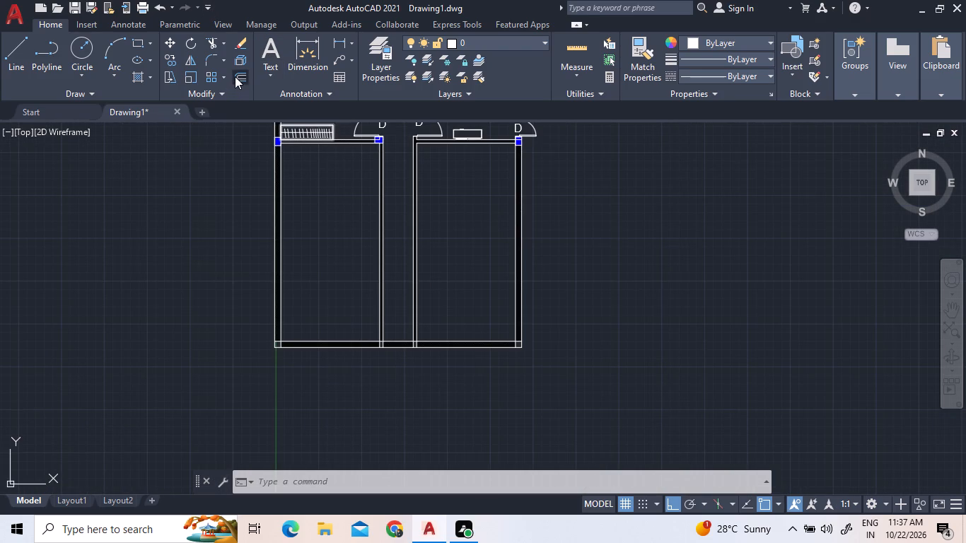
key("1")
key("5")
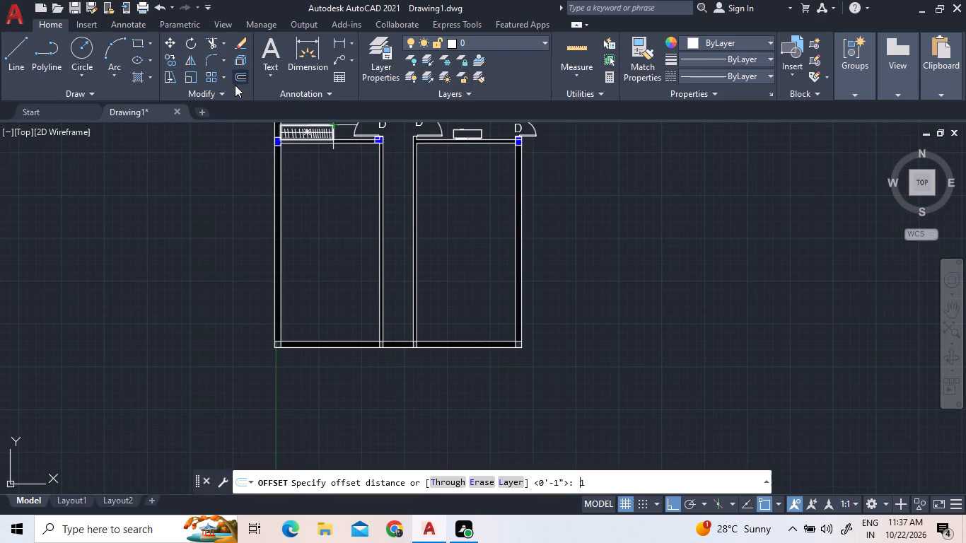
key("apostrophe")
key("Return")
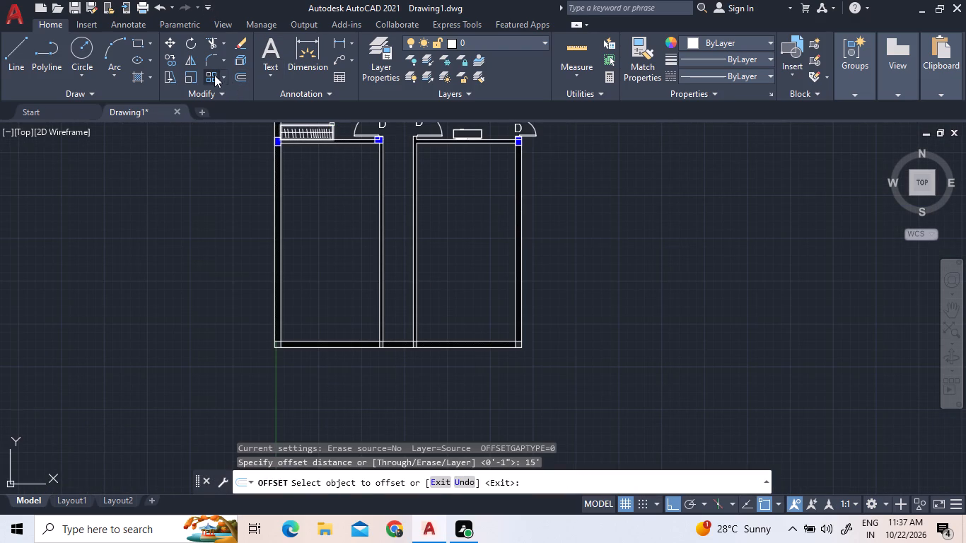
scroll(327, 138, "up", 4)
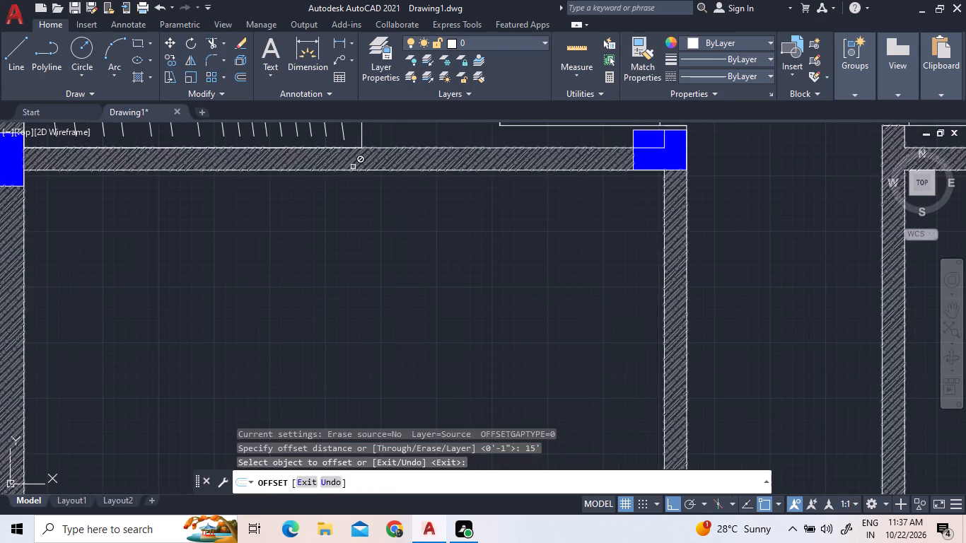
left_click(354, 171)
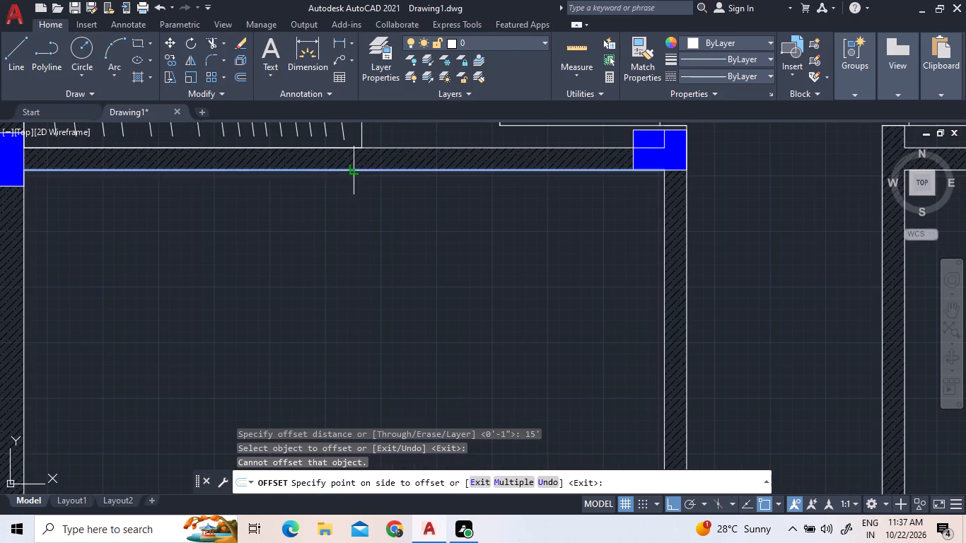
scroll(355, 217, "down", 6)
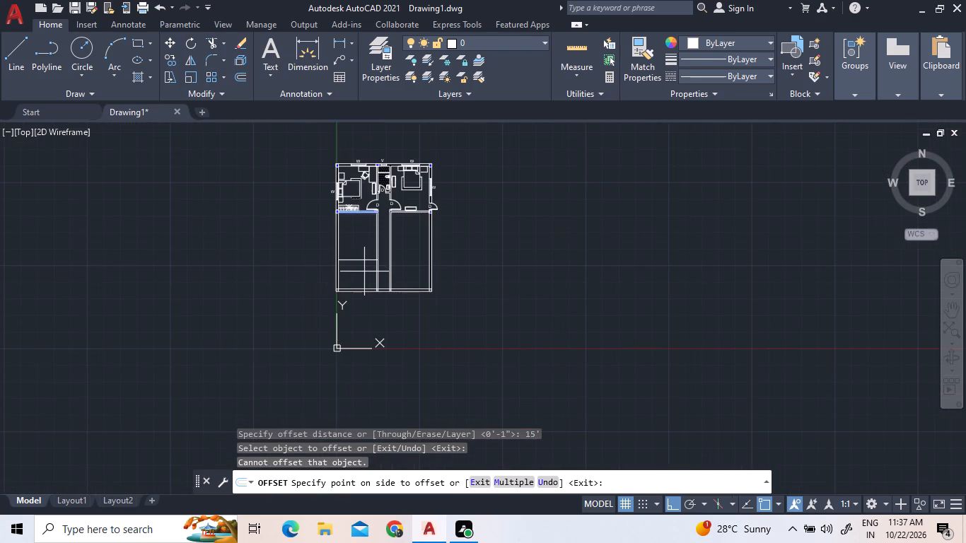
scroll(364, 271, "up", 1)
left_click(364, 271)
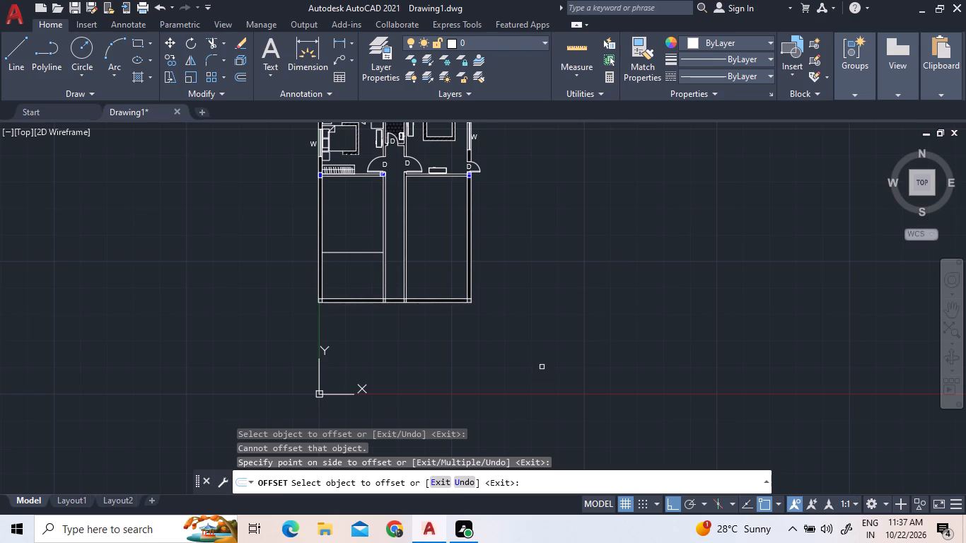
Measure the empty room and wall spacing south of the bedroom with the exterior door.
scroll(354, 169, "up", 1)
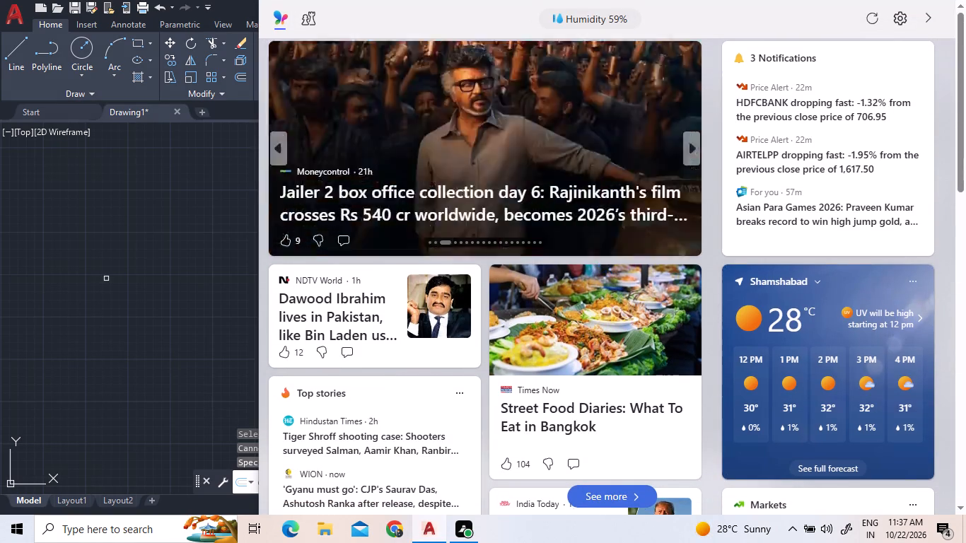
left_click(576, 59)
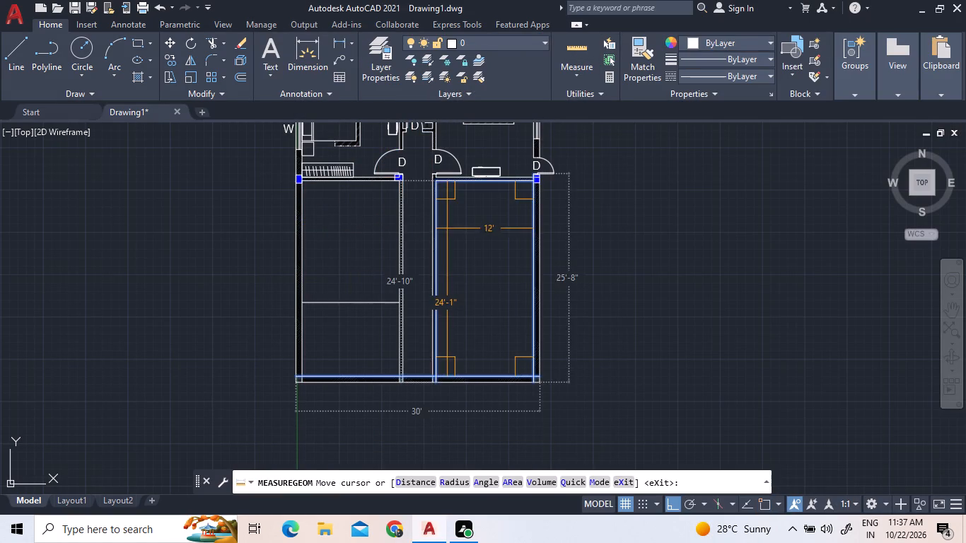
scroll(426, 229, "up", 2)
scroll(426, 229, "down", 2)
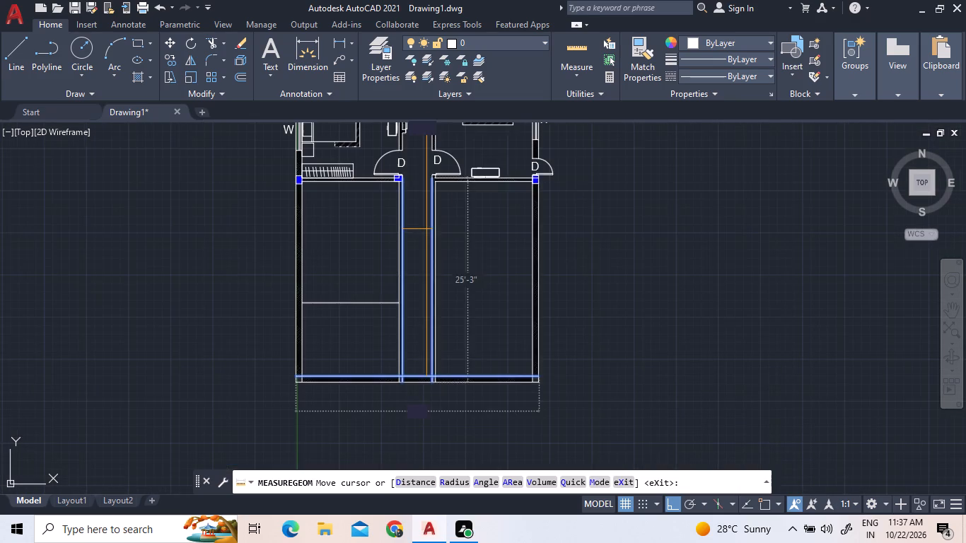
scroll(453, 134, "up", 3)
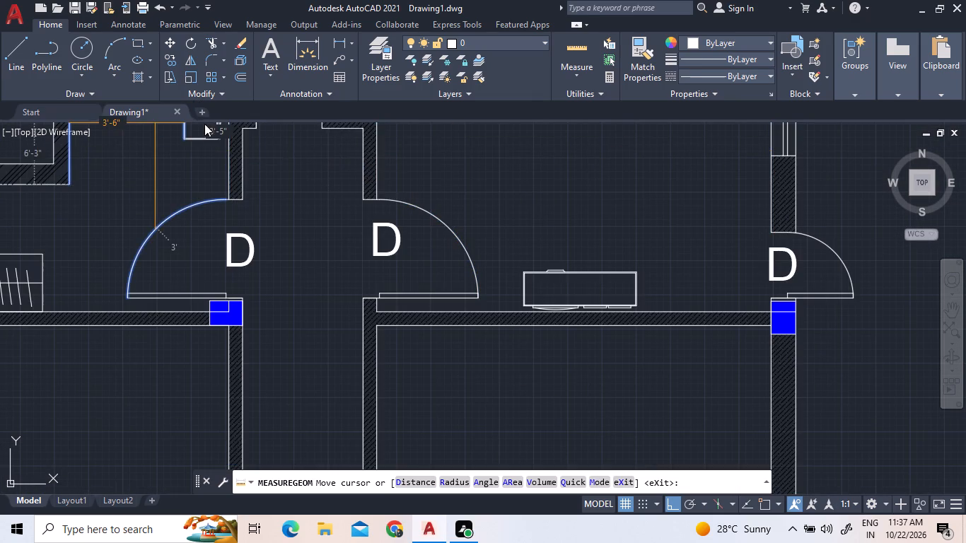
Extend the south wall line of the exterior-door bedroom across the corridor wall to its far face.
left_click(224, 42)
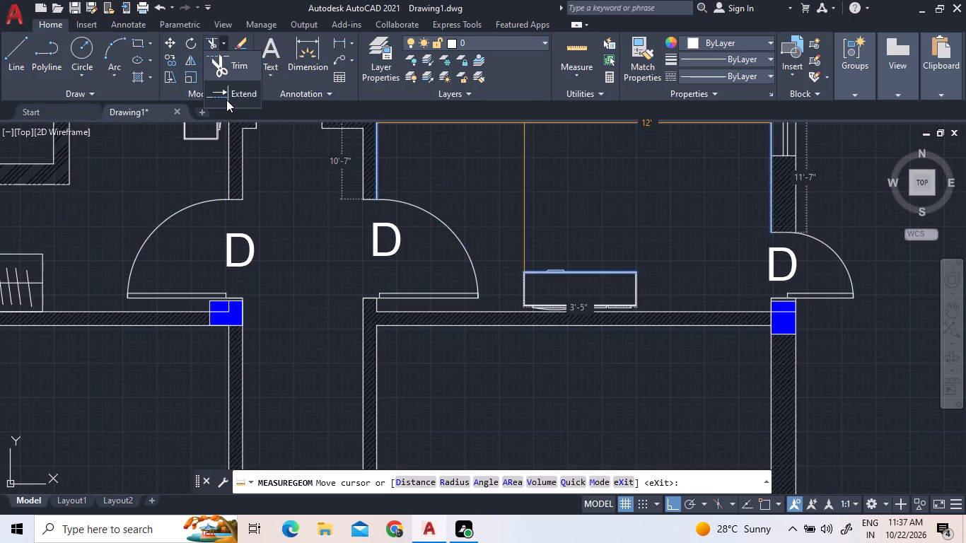
left_click(226, 100)
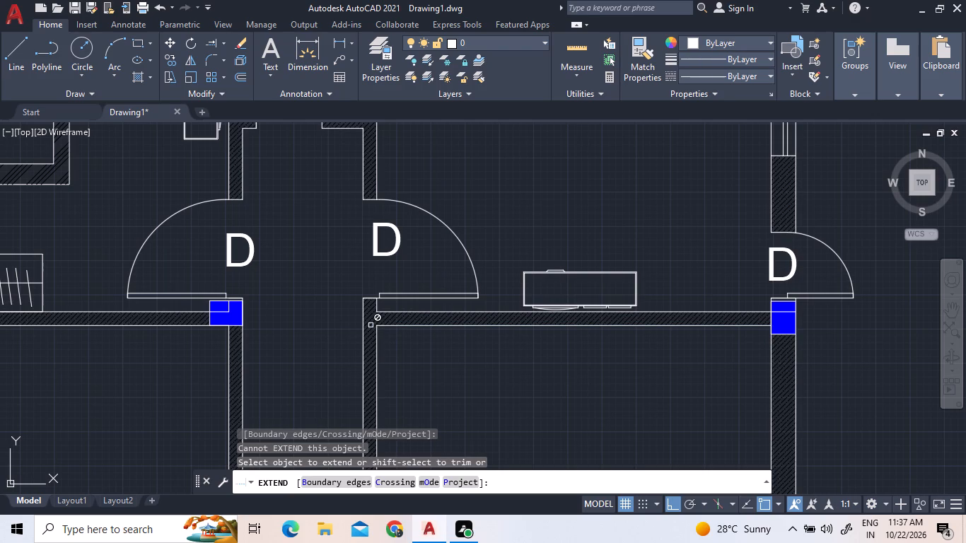
left_click(385, 325)
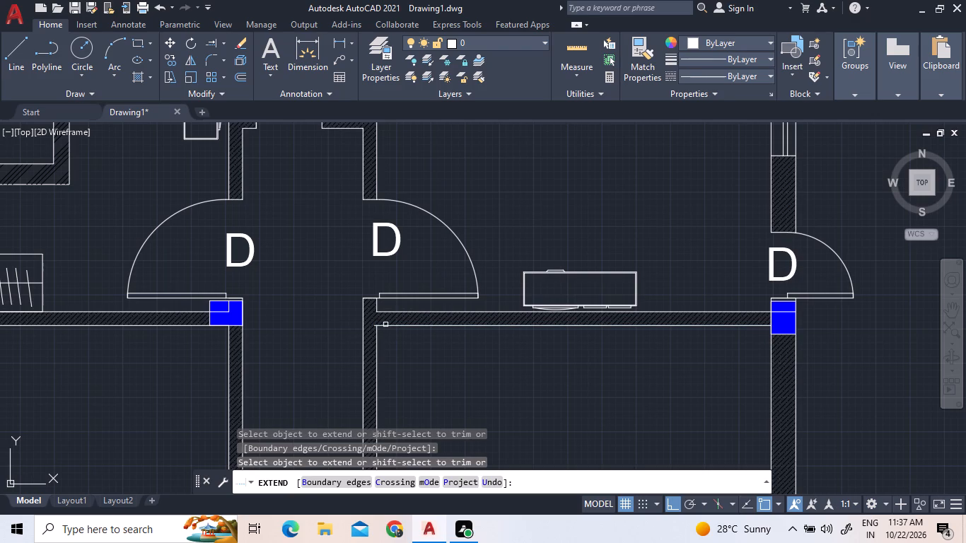
left_click(385, 325)
scroll(378, 327, "up", 3)
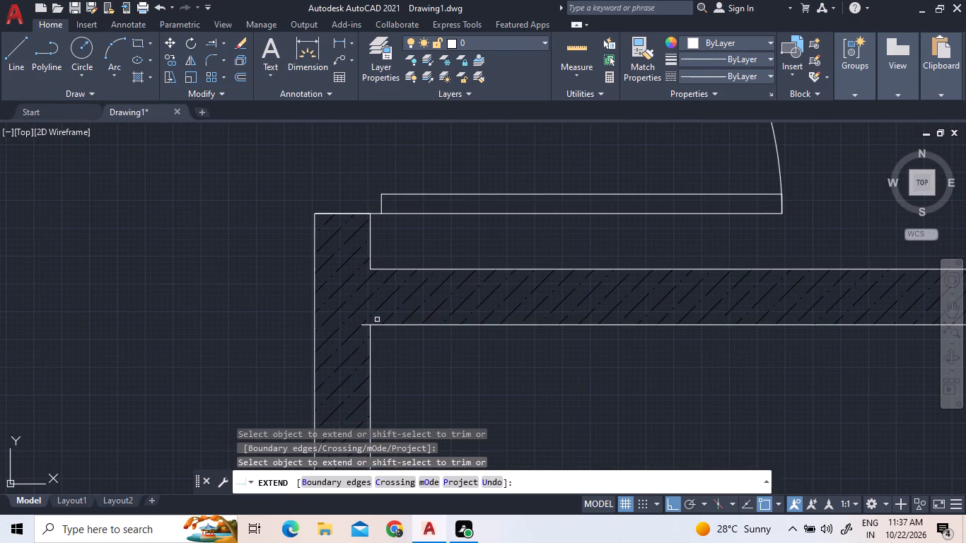
left_click(371, 325)
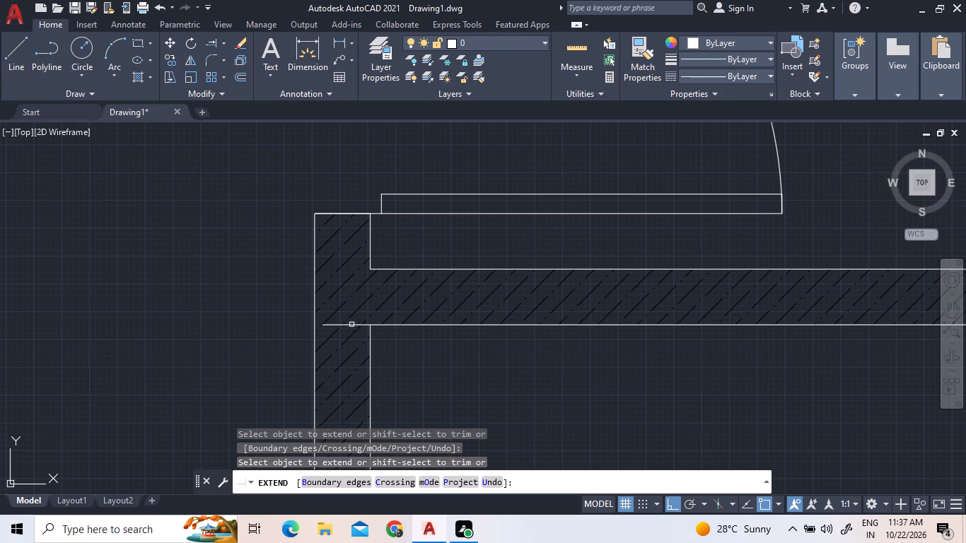
left_click(337, 325)
right_click(286, 281)
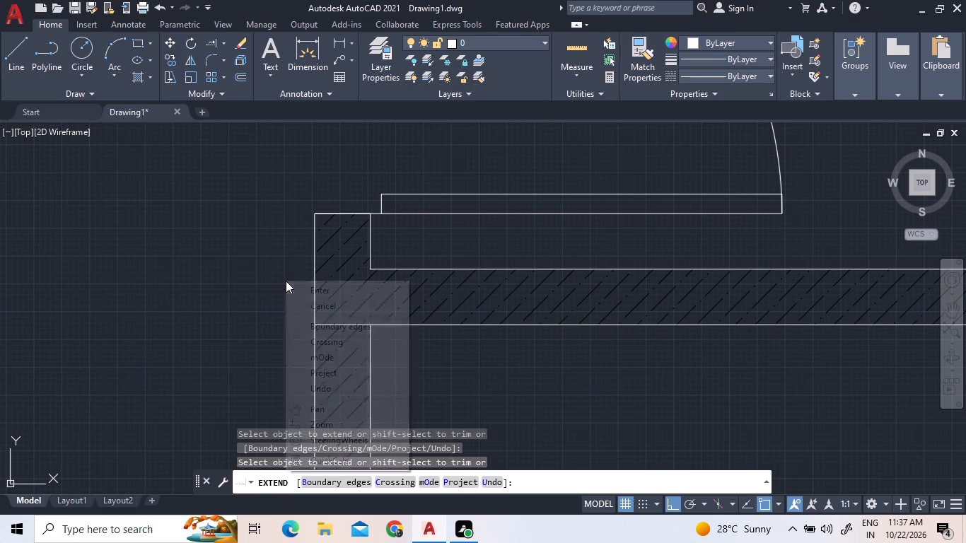
left_click(299, 284)
Offset the new cross line in the room below the wardrobe bedroom 2" southward twice, making three parallel lines.
scroll(272, 283, "down", 4)
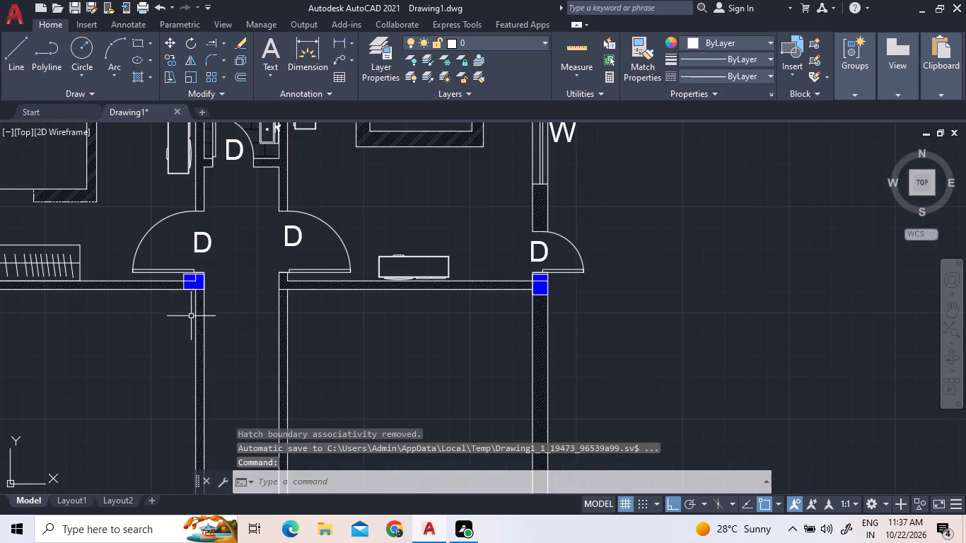
scroll(191, 316, "down", 3)
scroll(197, 452, "up", 2)
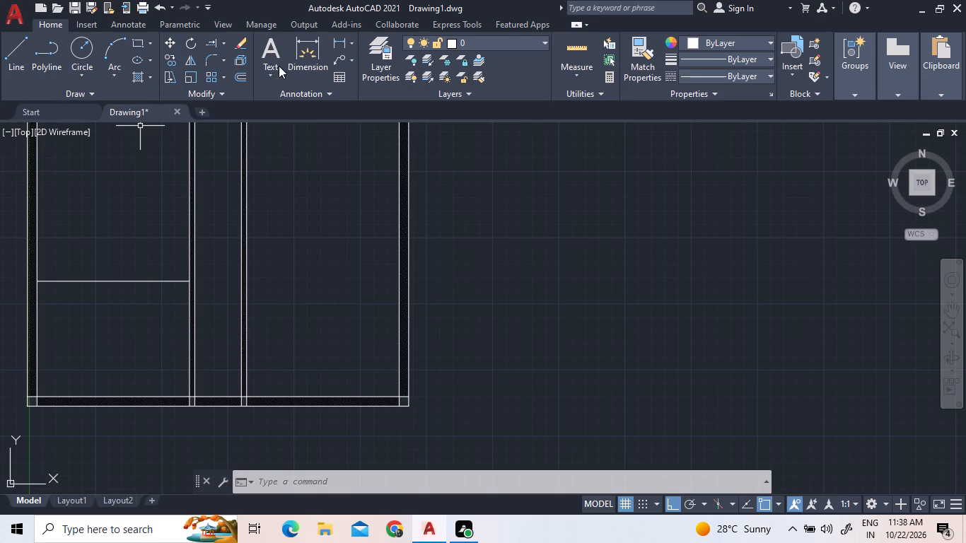
left_click(240, 77)
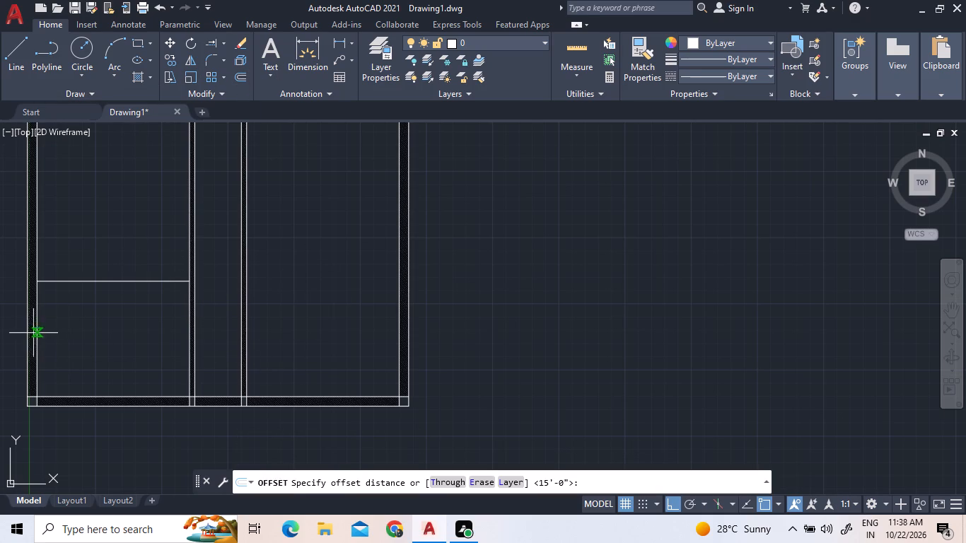
key("2")
key("shift+quotedbl")
key("Return")
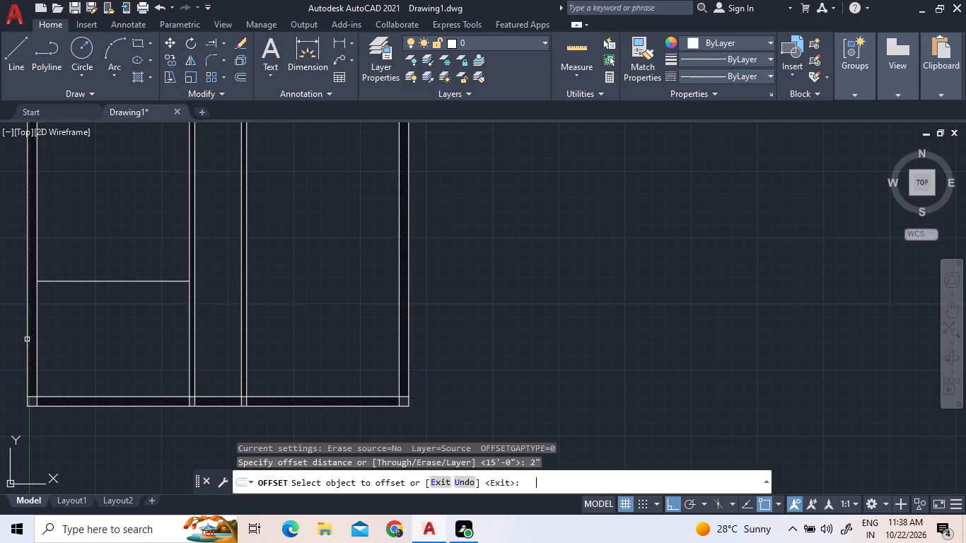
left_click(86, 281)
left_click(69, 317)
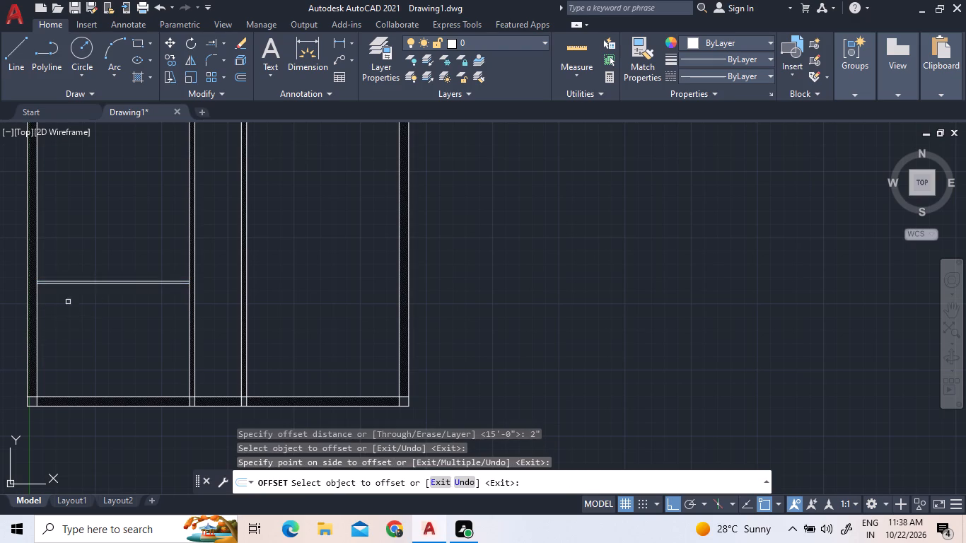
left_click(68, 284)
left_click(64, 308)
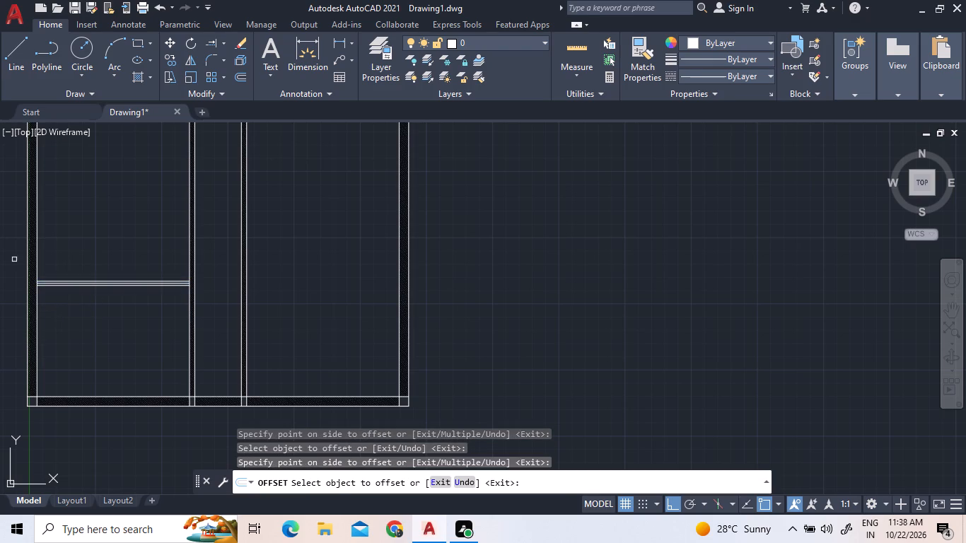
scroll(10, 263, "up", 2)
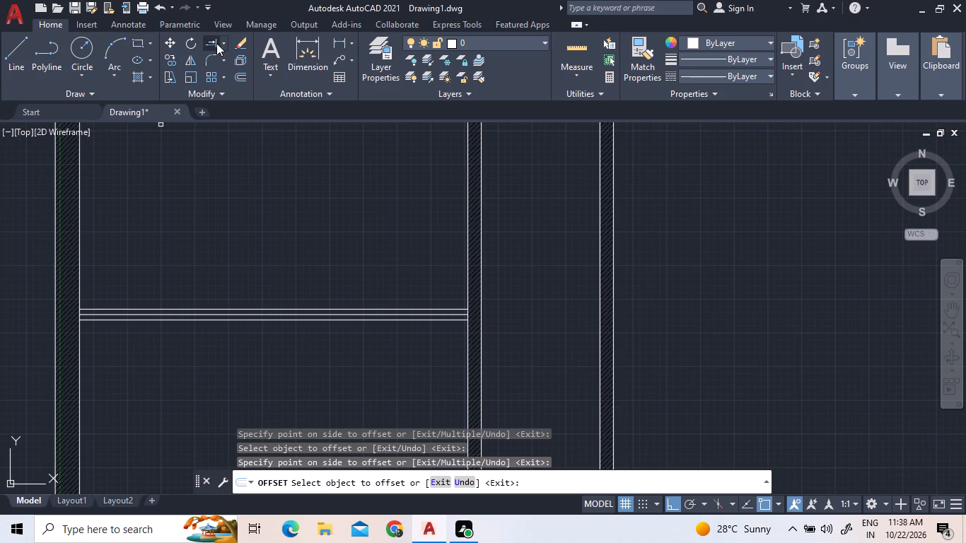
Extend the lowest of the three parallel lines westward through the hatched exterior wall to its outer face.
left_click(206, 43)
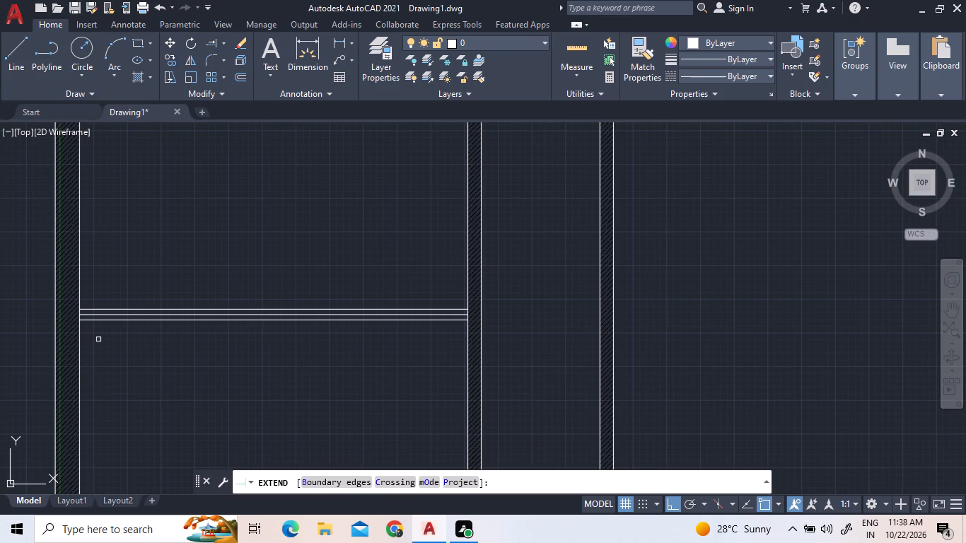
left_click(85, 319)
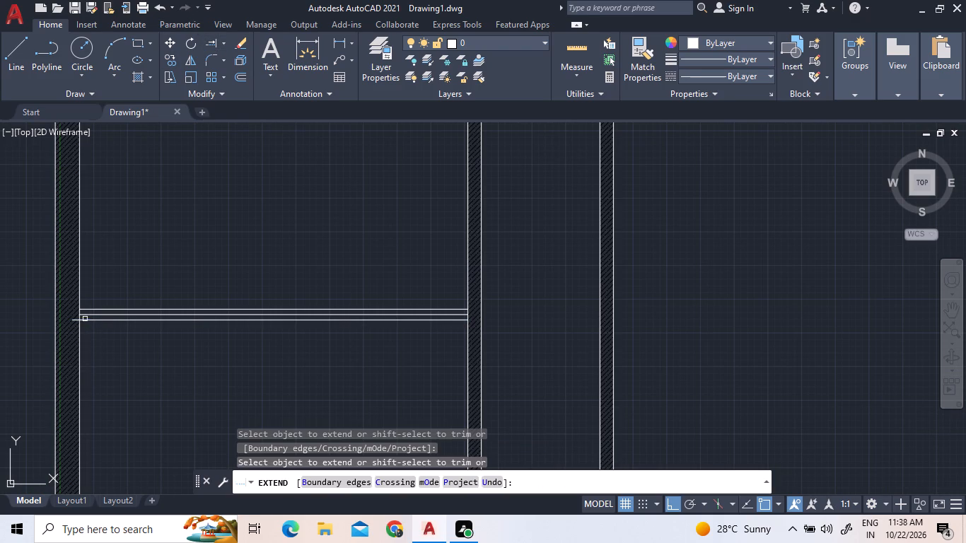
scroll(72, 320, "up", 4)
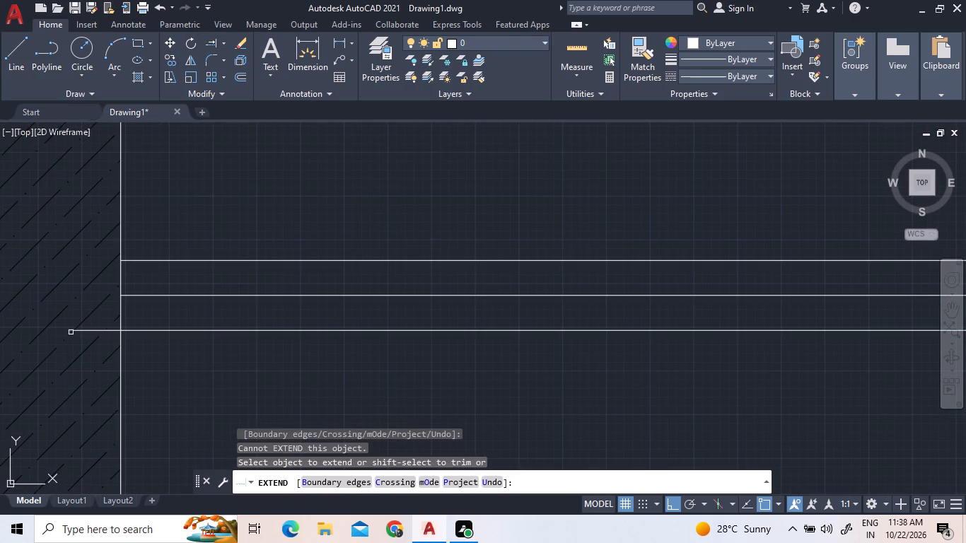
triple_click(81, 329)
triple_click(81, 327)
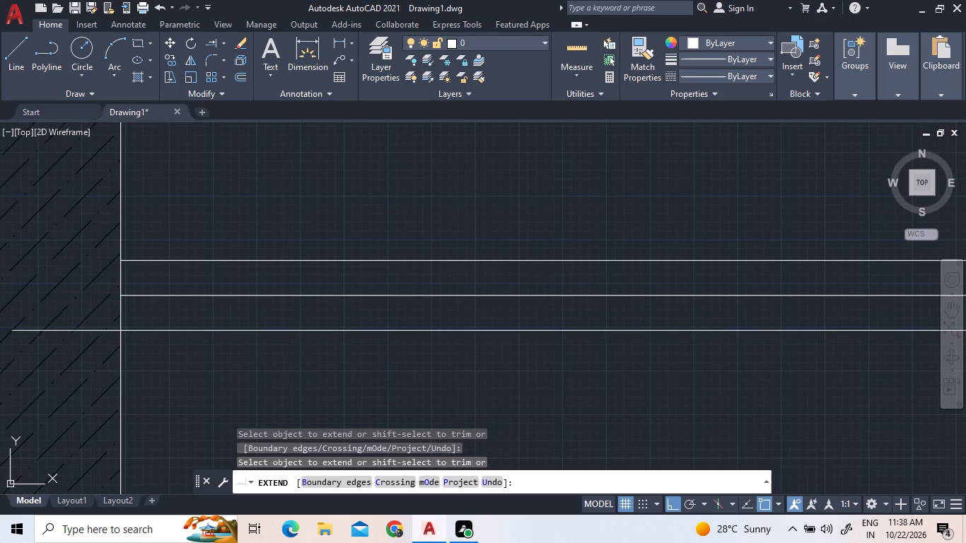
left_click(54, 332)
scroll(54, 332, "down", 5)
scroll(53, 332, "up", 4)
scroll(11, 336, "down", 4)
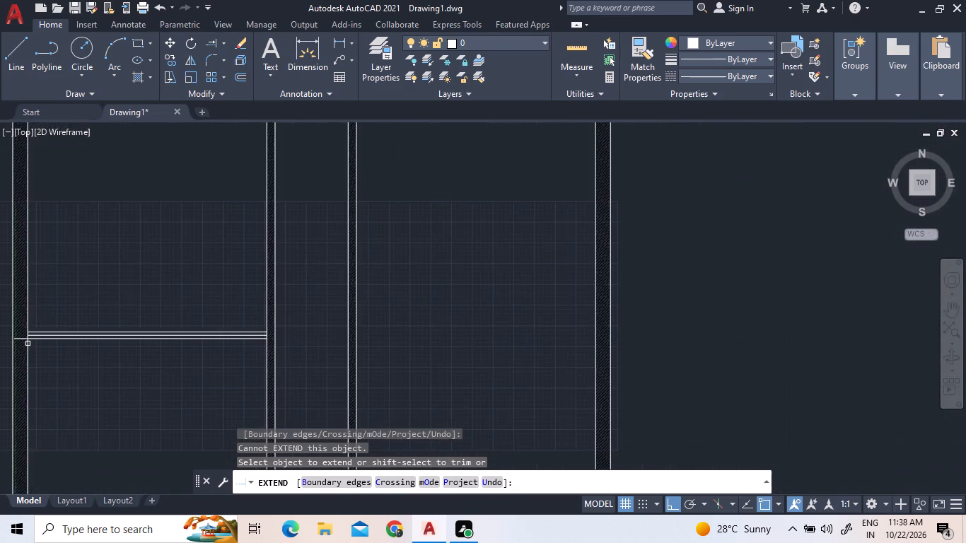
scroll(1, 332, "up", 8)
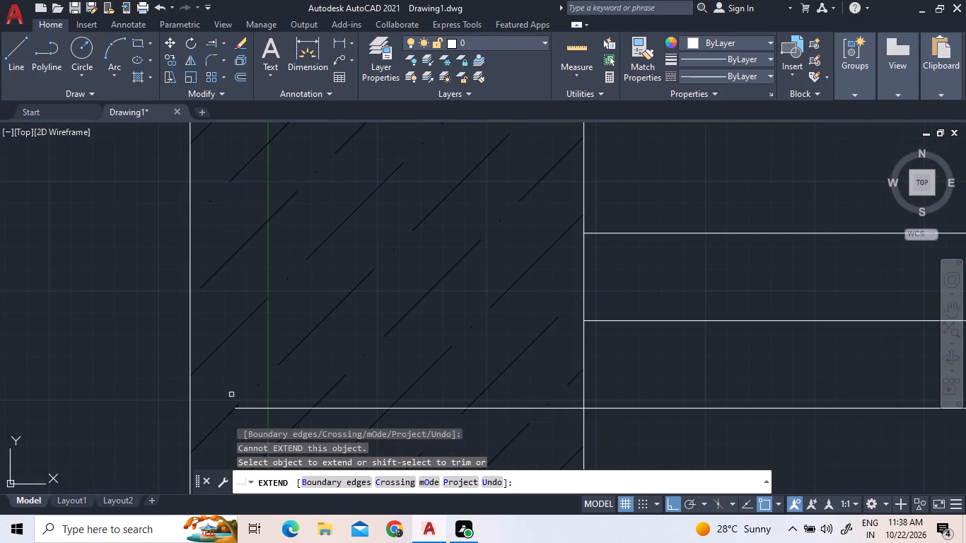
left_click(245, 408)
scroll(117, 380, "down", 7)
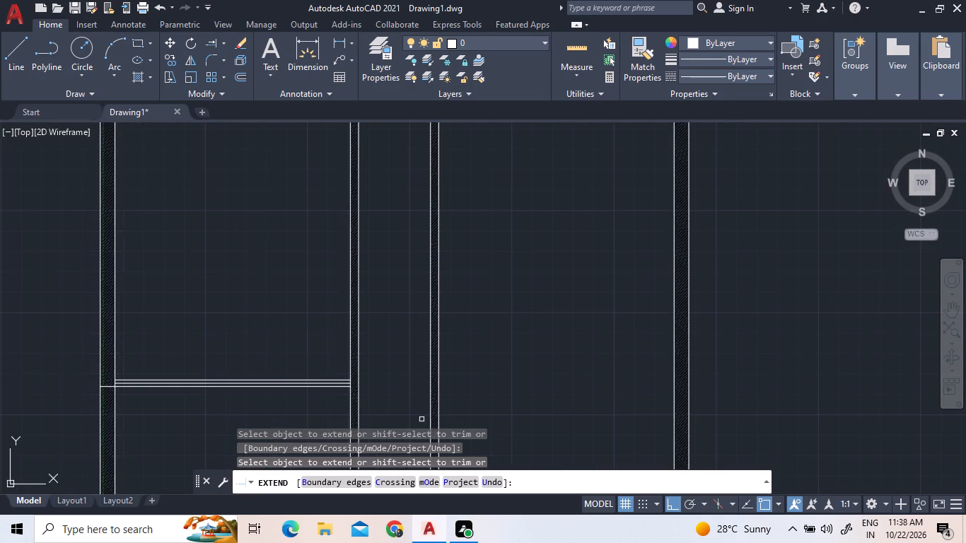
Extend the same lowest line eastward across the hatched corridor wall to its far face.
scroll(381, 400, "up", 2)
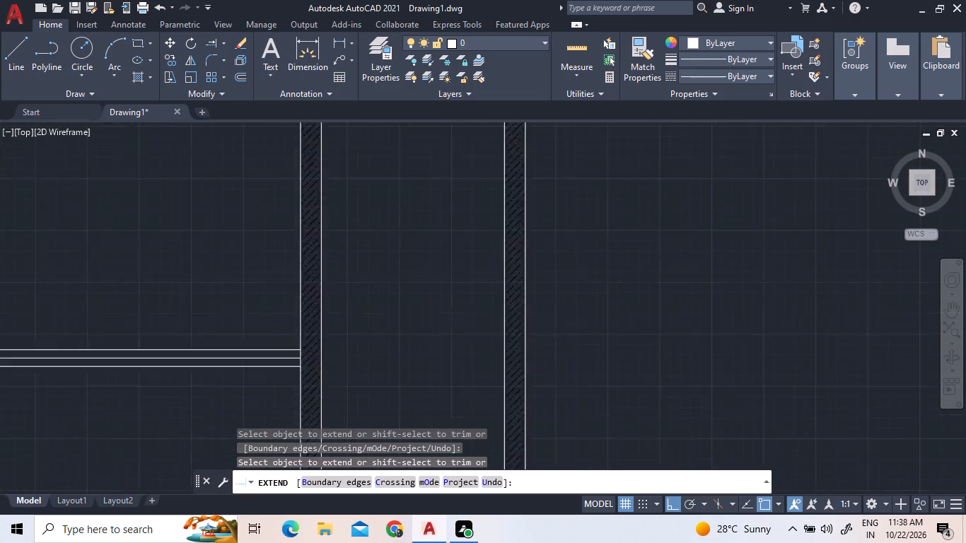
scroll(380, 400, "up", 1)
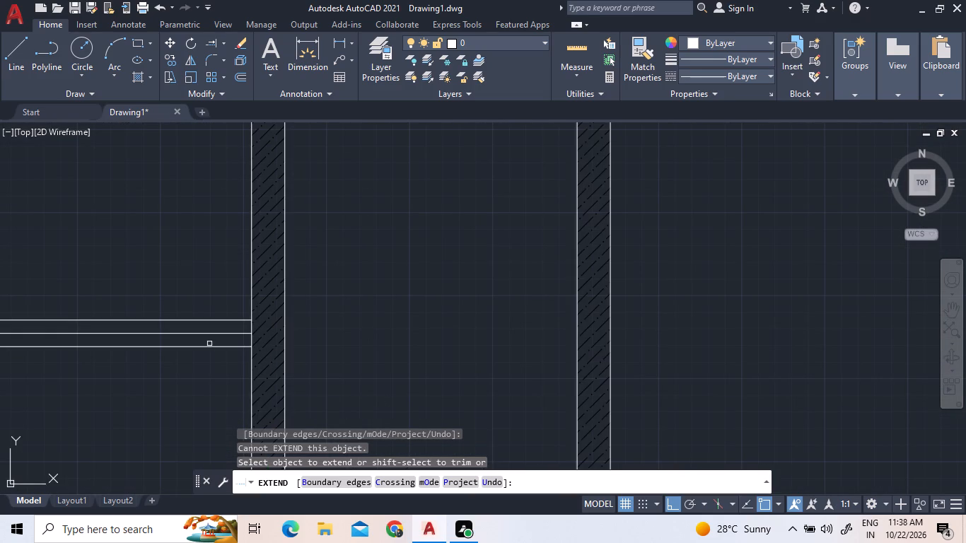
left_click(221, 348)
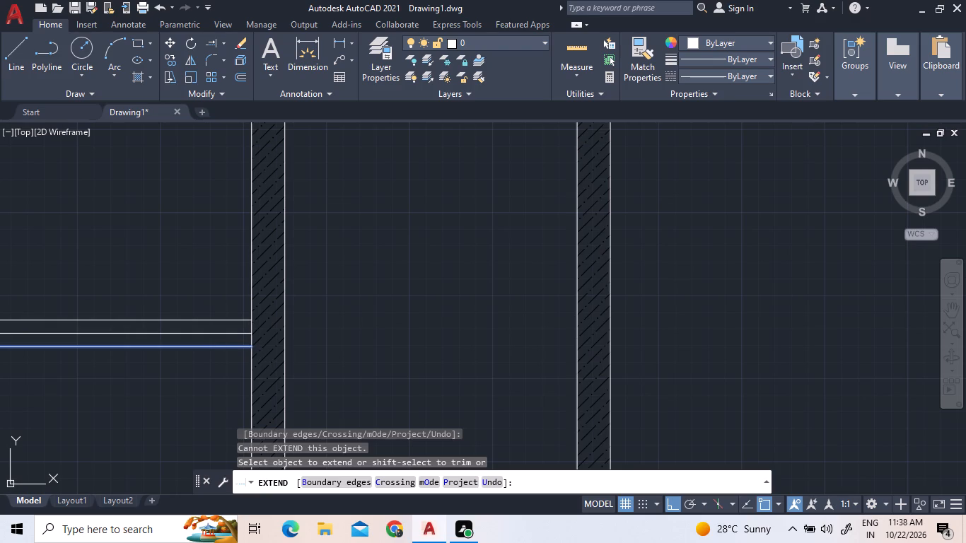
triple_click(244, 347)
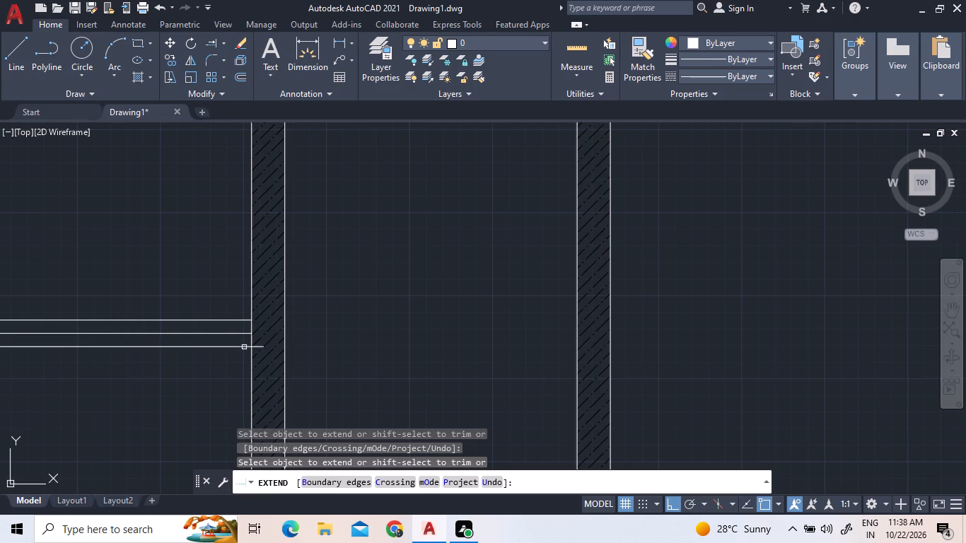
left_click(245, 347)
scroll(449, 407, "down", 4)
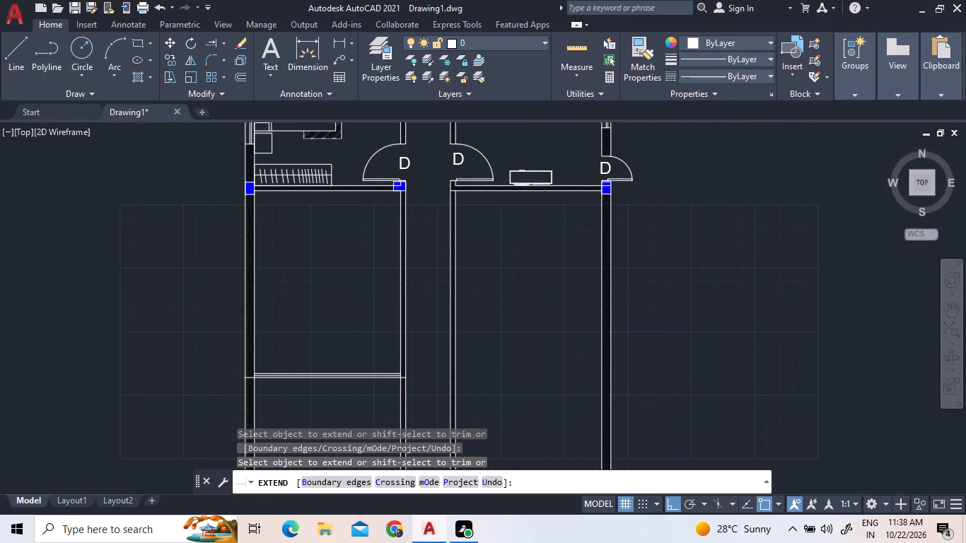
right_click(480, 329)
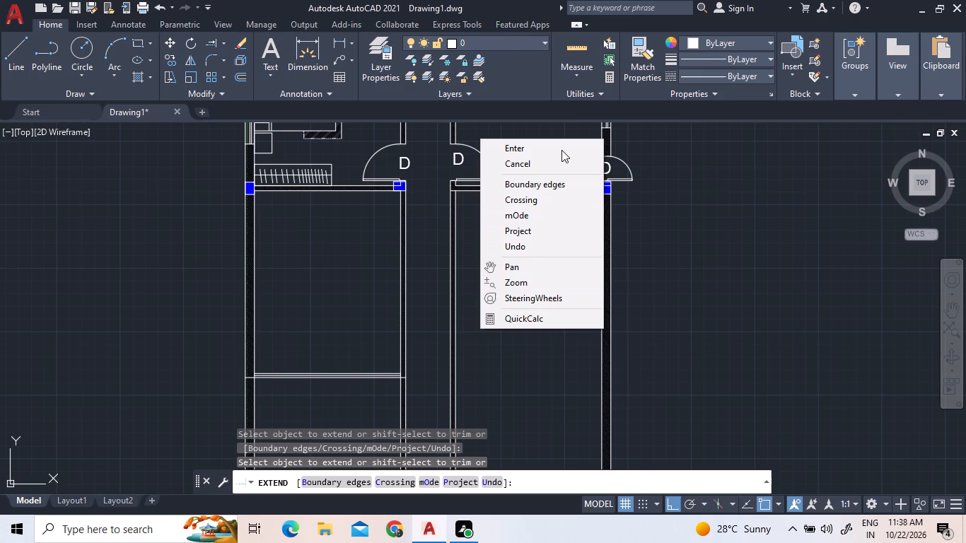
left_click(561, 150)
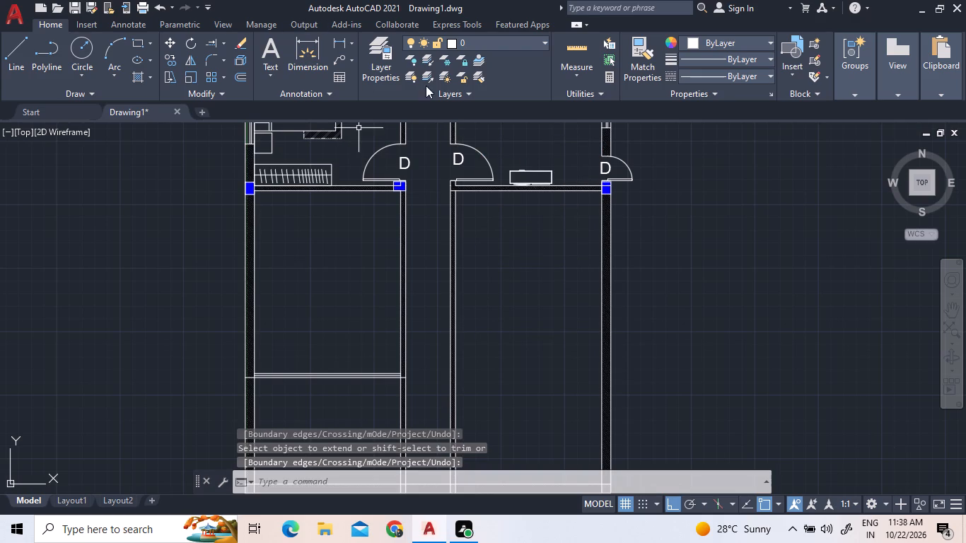
Trim away the corridor's east wall lines and hatch south of the exterior-door bedroom.
left_click(222, 46)
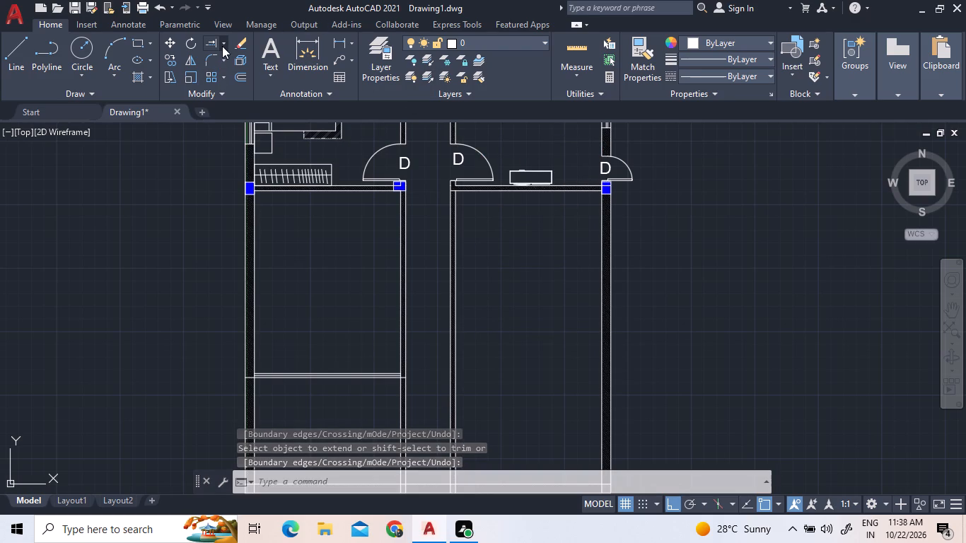
left_click(224, 63)
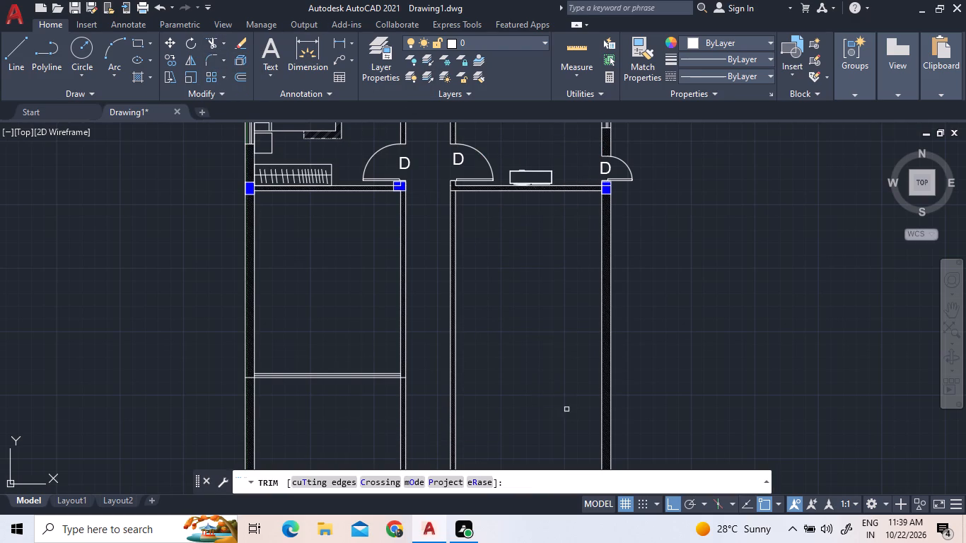
left_click(487, 361)
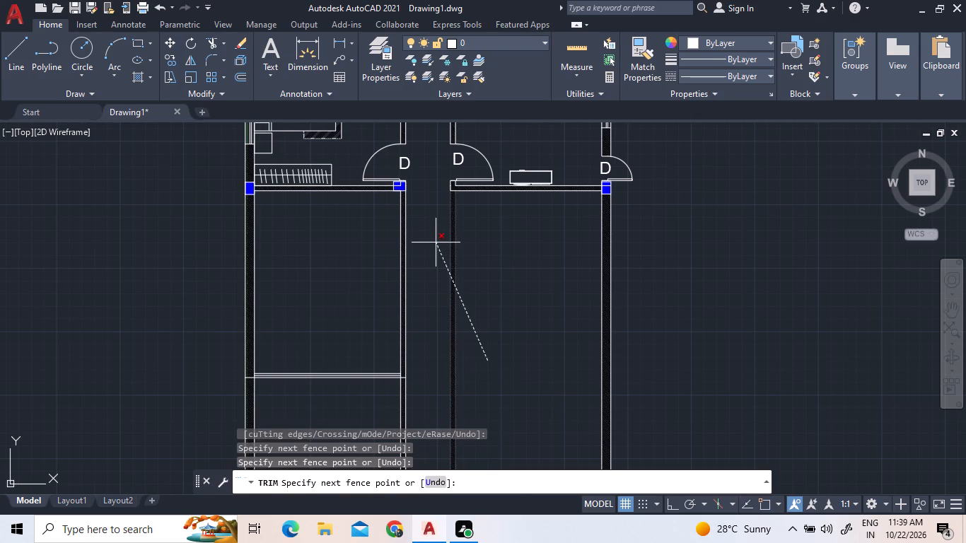
left_click(436, 243)
left_click(454, 257)
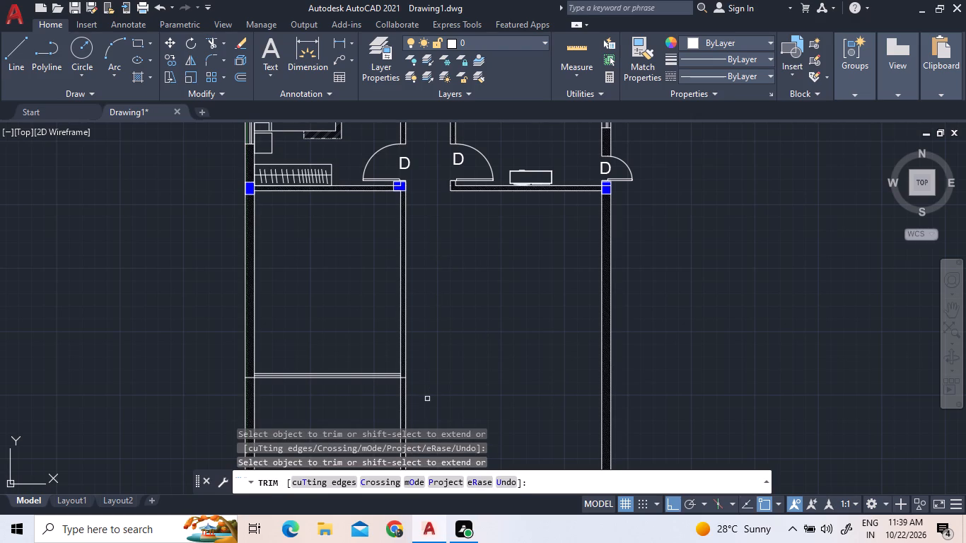
Trim the two leftover wall stub lines inside the south exterior wall where the corridor's east wall met it.
scroll(439, 390, "down", 4)
scroll(448, 409, "up", 3)
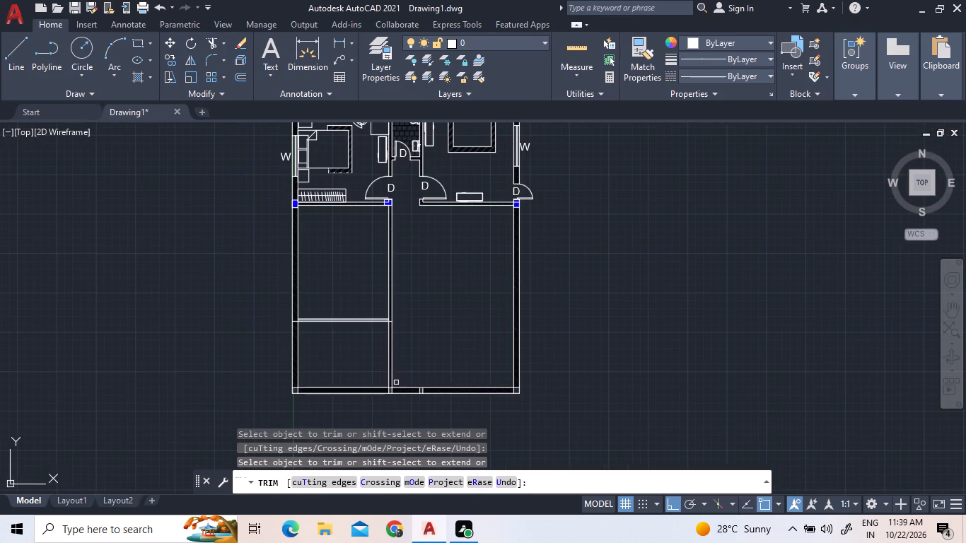
scroll(404, 390, "up", 3)
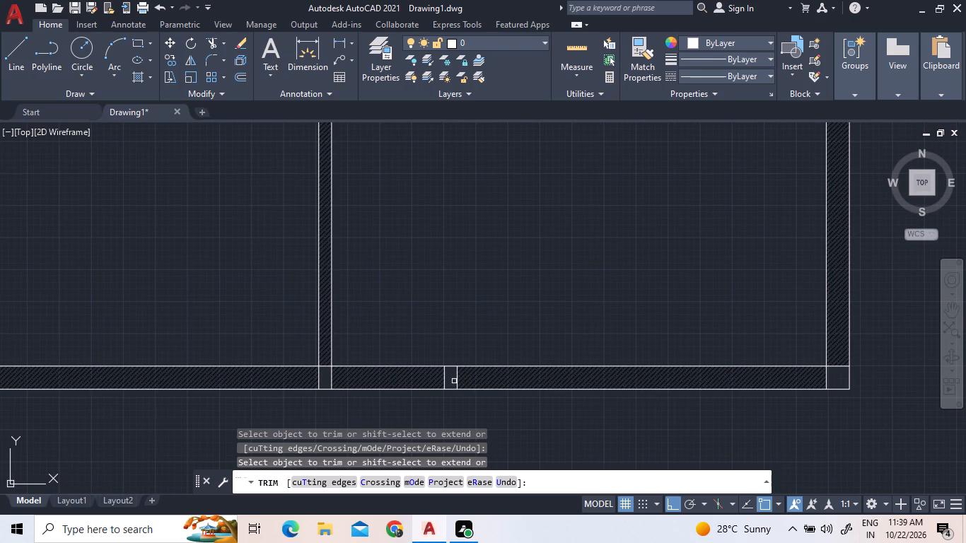
left_click(457, 381)
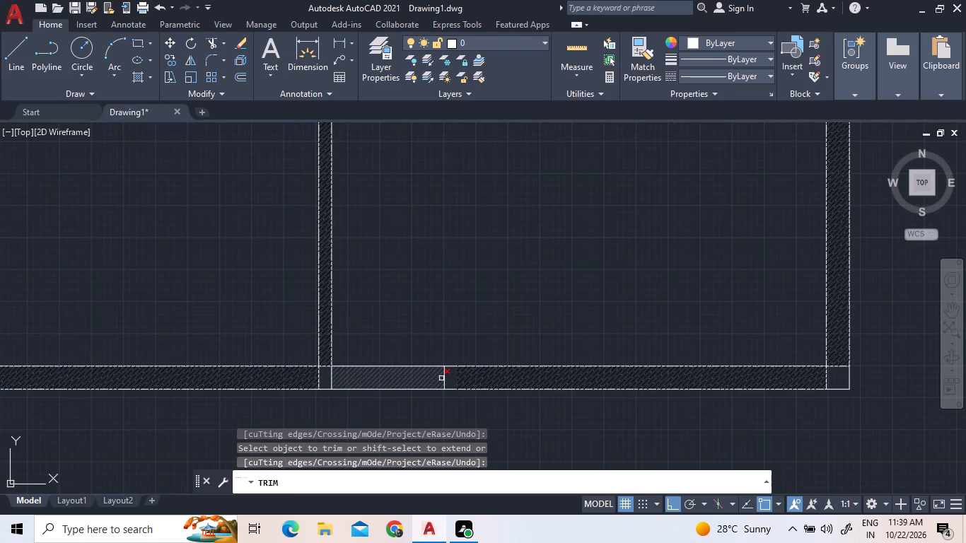
left_click(444, 378)
right_click(460, 346)
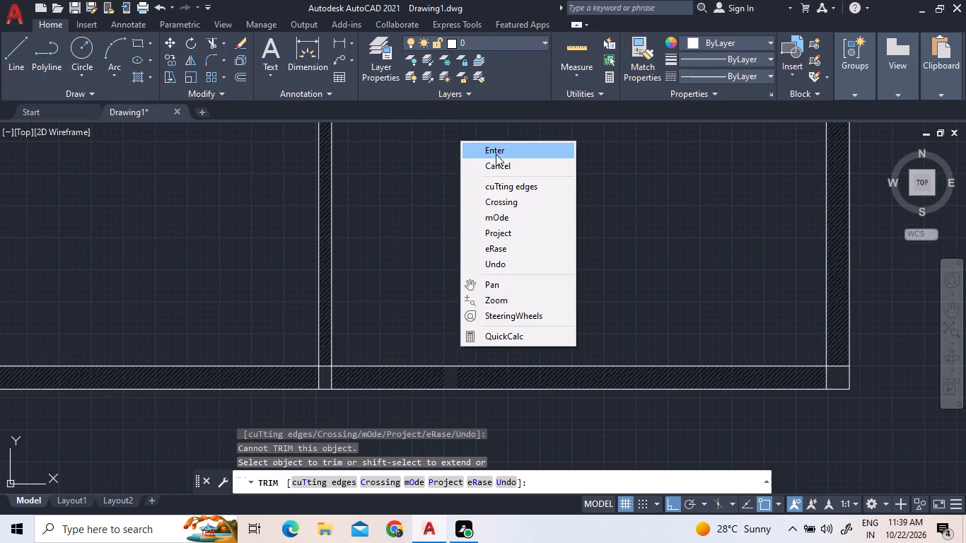
left_click(496, 154)
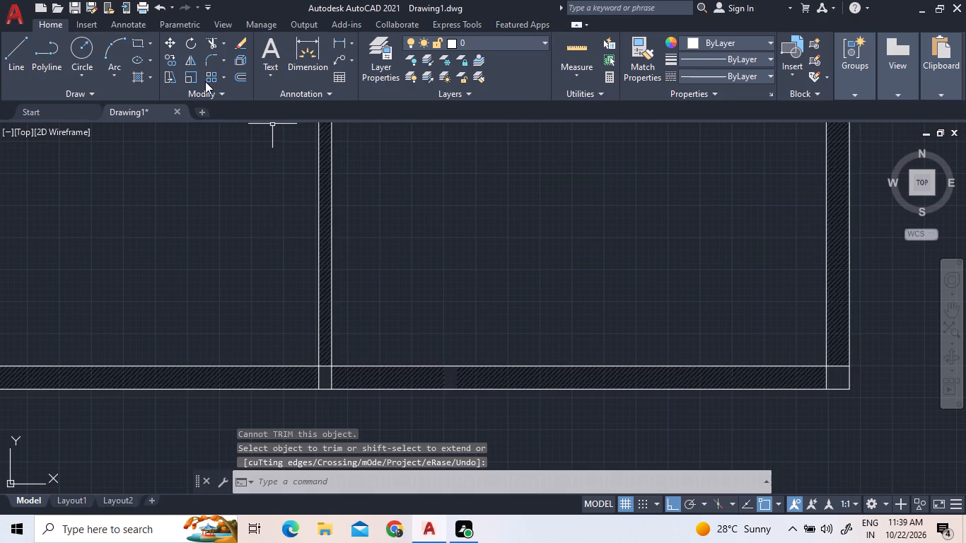
Hatch the south exterior wall between the remaining corridor wall and the east wall with ANSI34 in black (0,0,0).
left_click(137, 75)
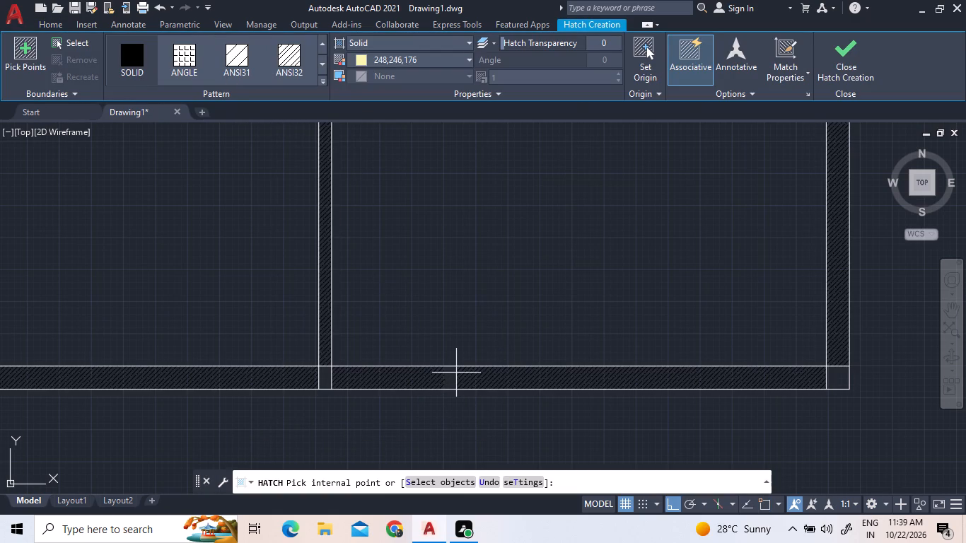
left_click(325, 77)
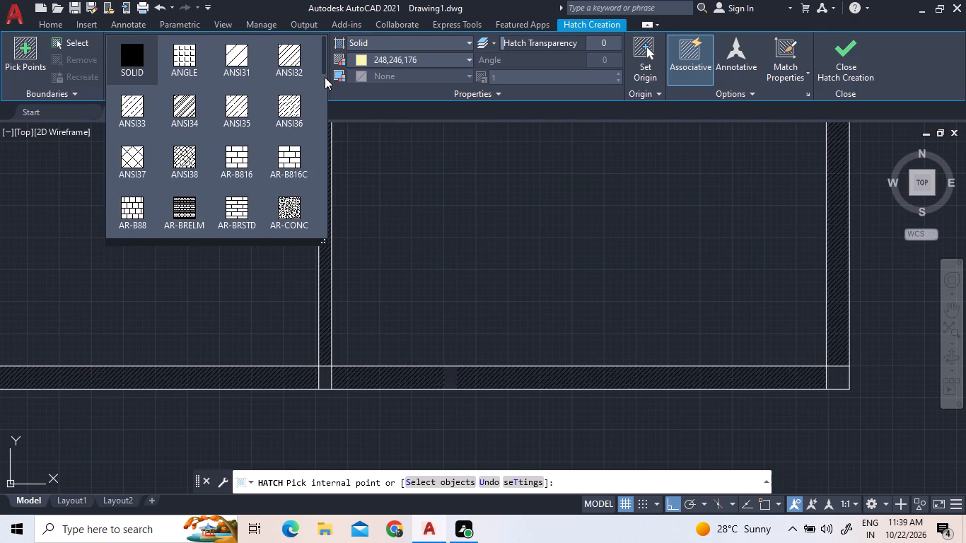
left_click(183, 125)
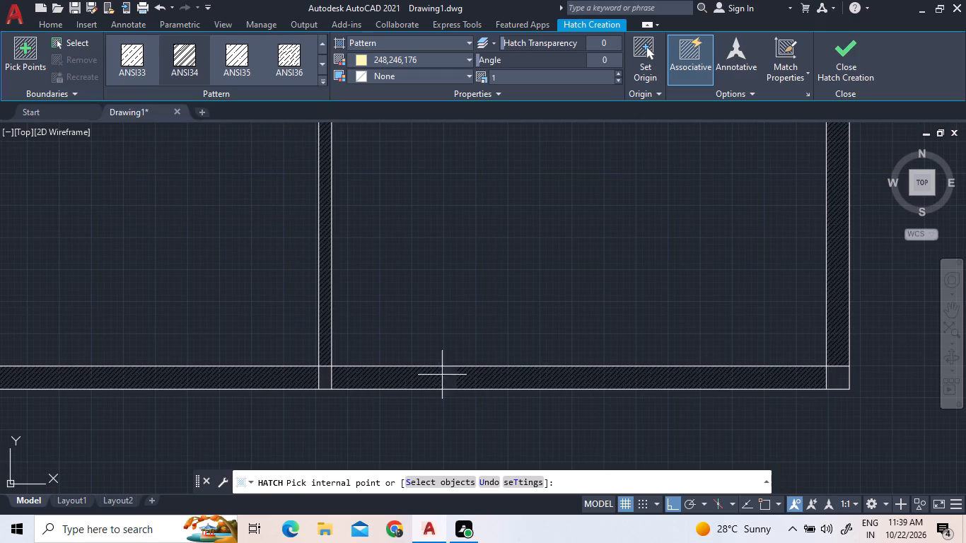
left_click(421, 56)
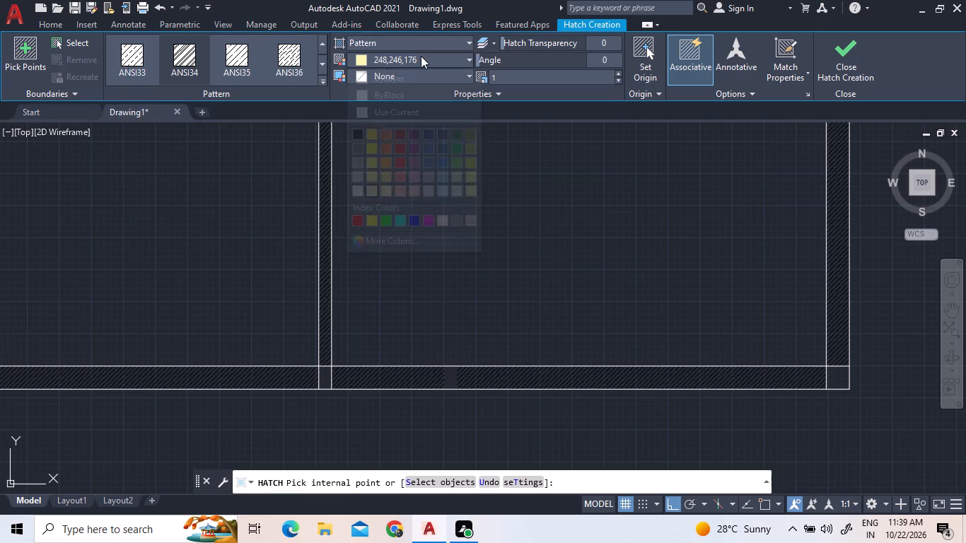
left_click(355, 132)
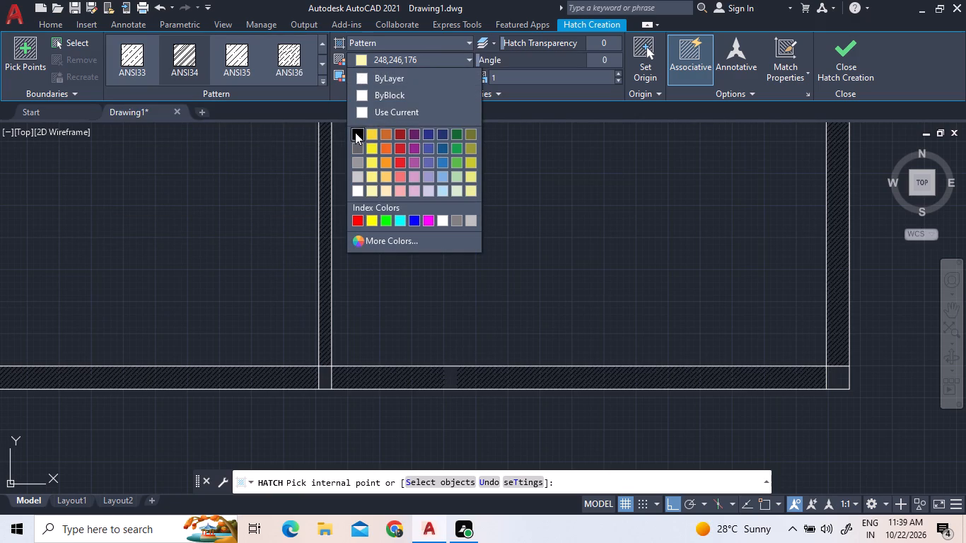
left_click(455, 376)
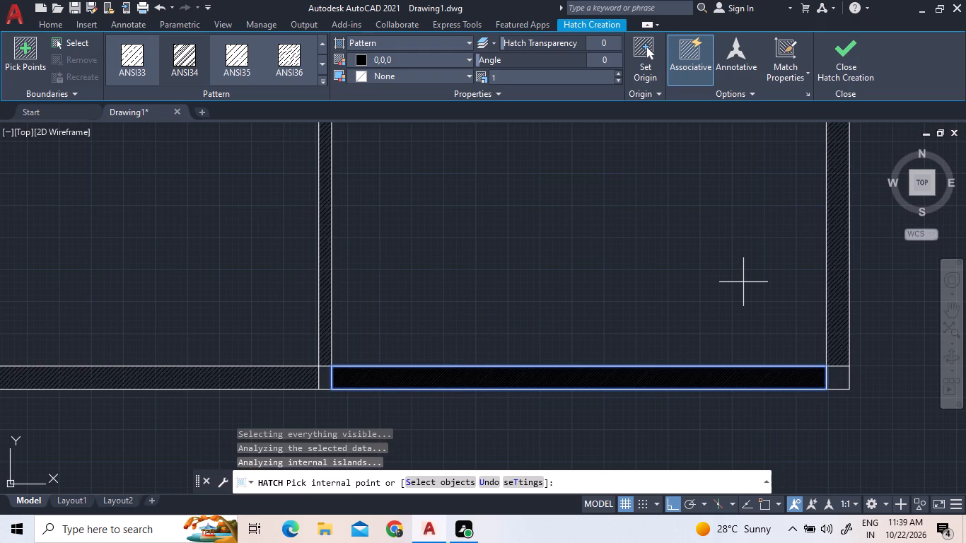
left_click(854, 51)
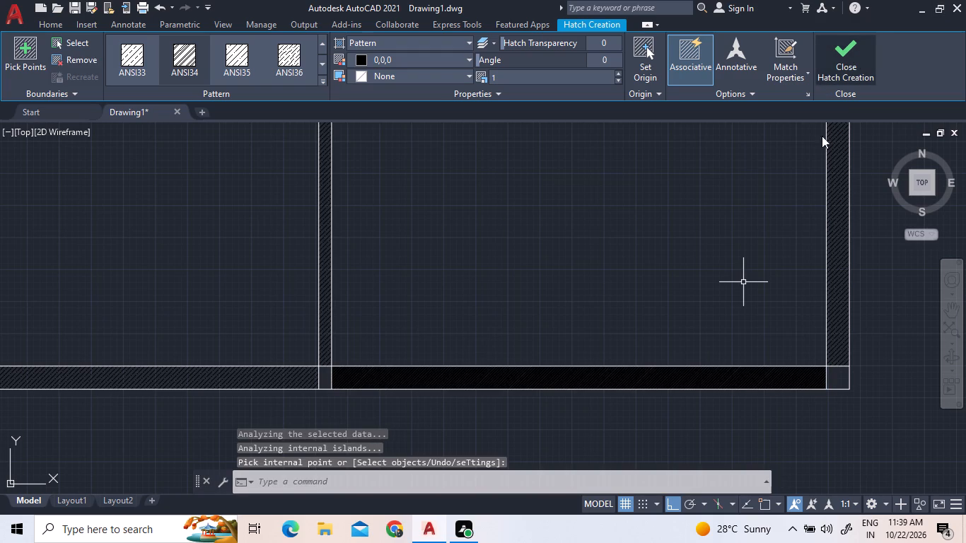
Change the hatch of the south exterior wall east of the corridor wall to pattern ANSI33 at scale 10.
scroll(407, 375, "up", 5)
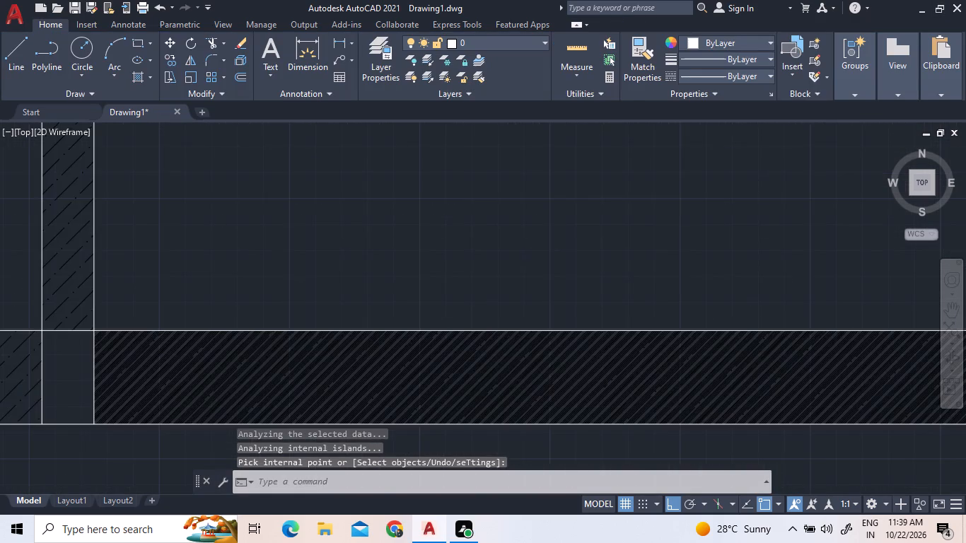
scroll(407, 381, "down", 3)
left_click(409, 382)
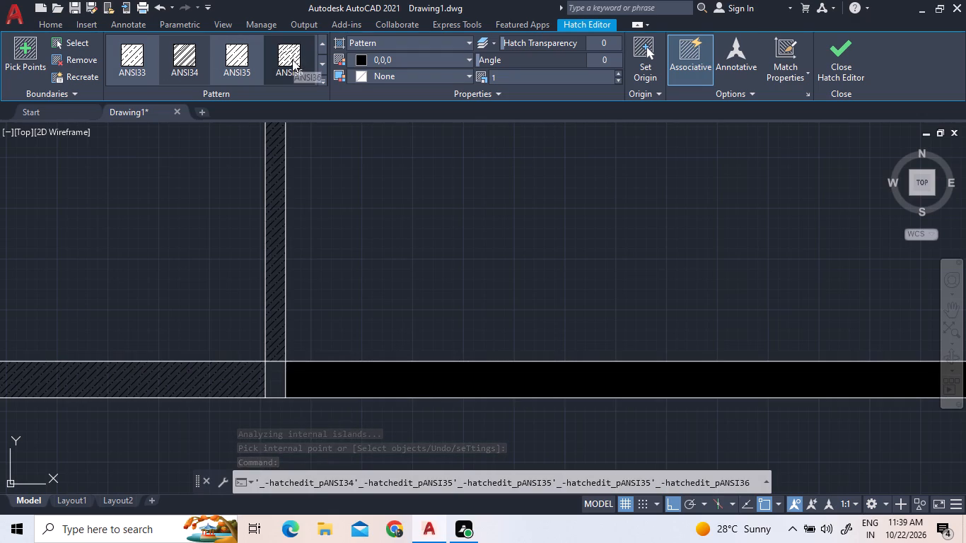
left_click(130, 48)
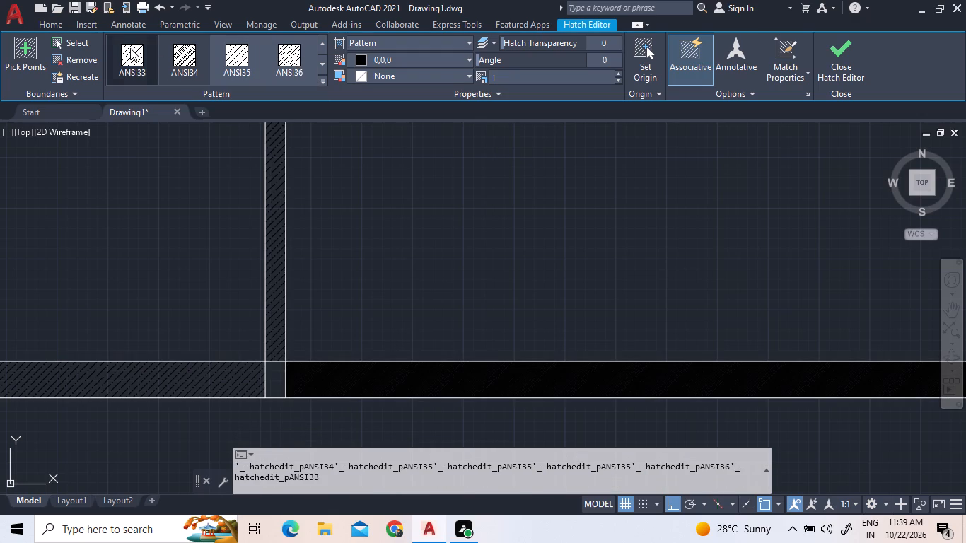
left_click(506, 77)
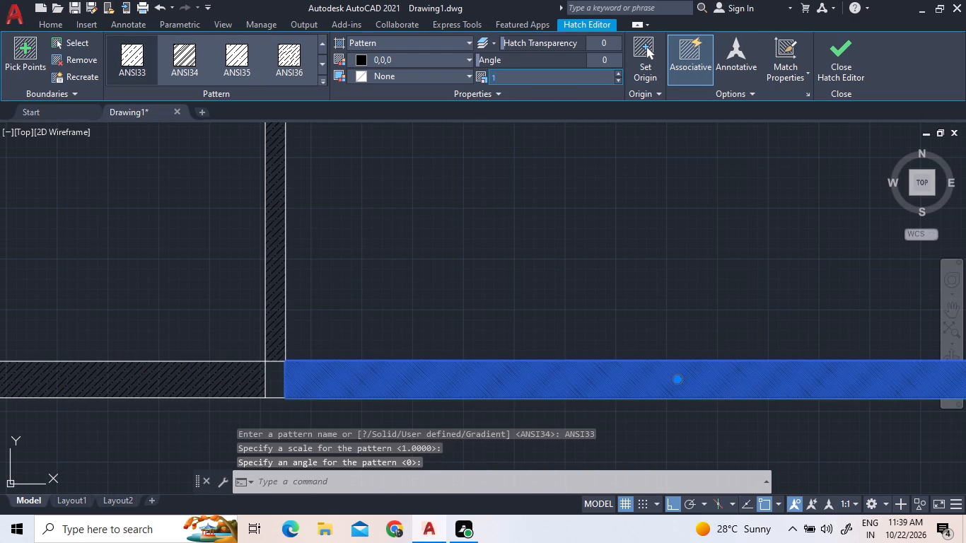
type("10")
key("Return")
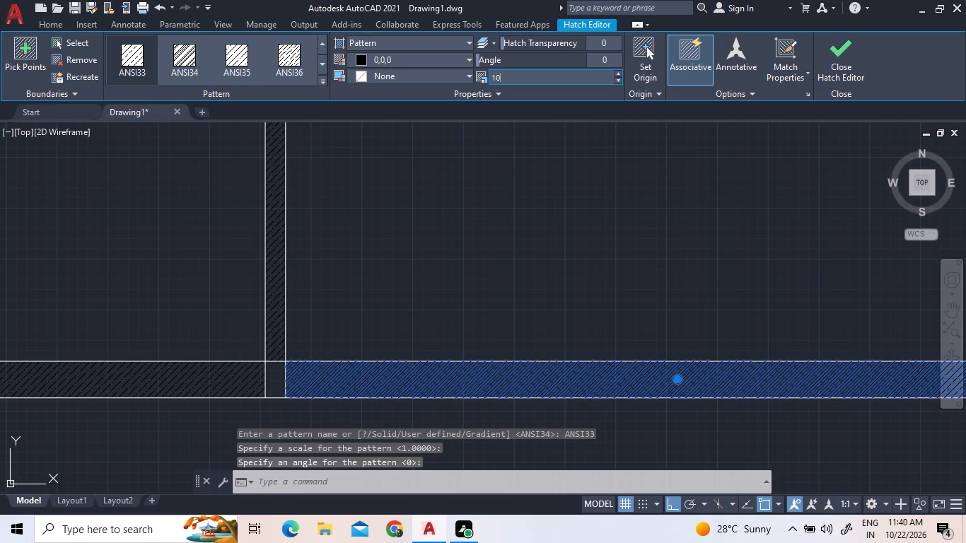
scroll(354, 418, "up", 3)
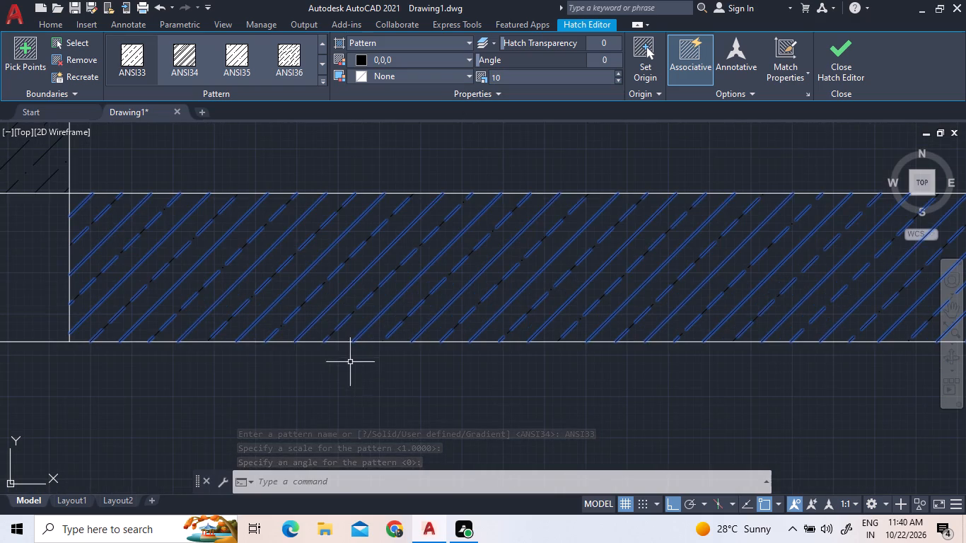
key("Escape")
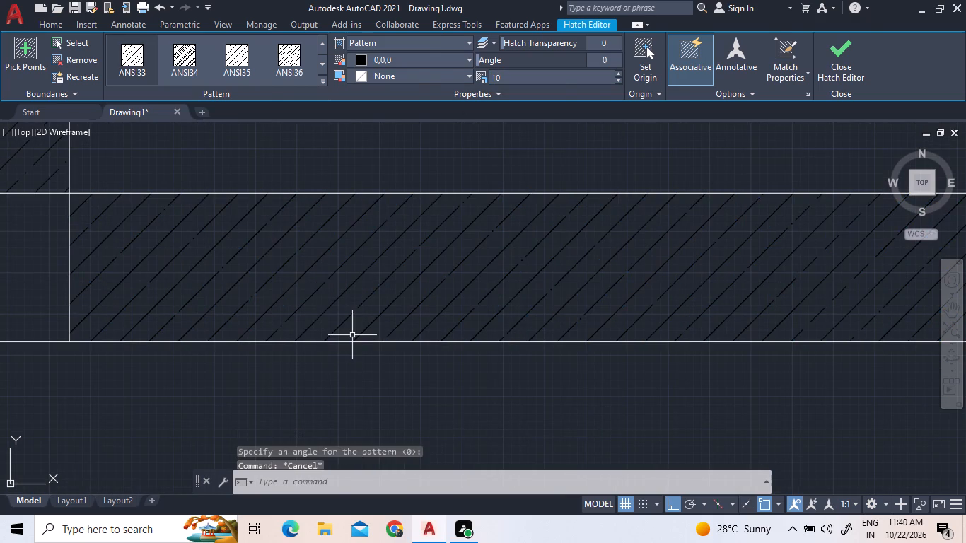
Offset the lower line of the exterior-door bedroom's south wall 12' southward into the room below.
scroll(352, 335, "down", 6)
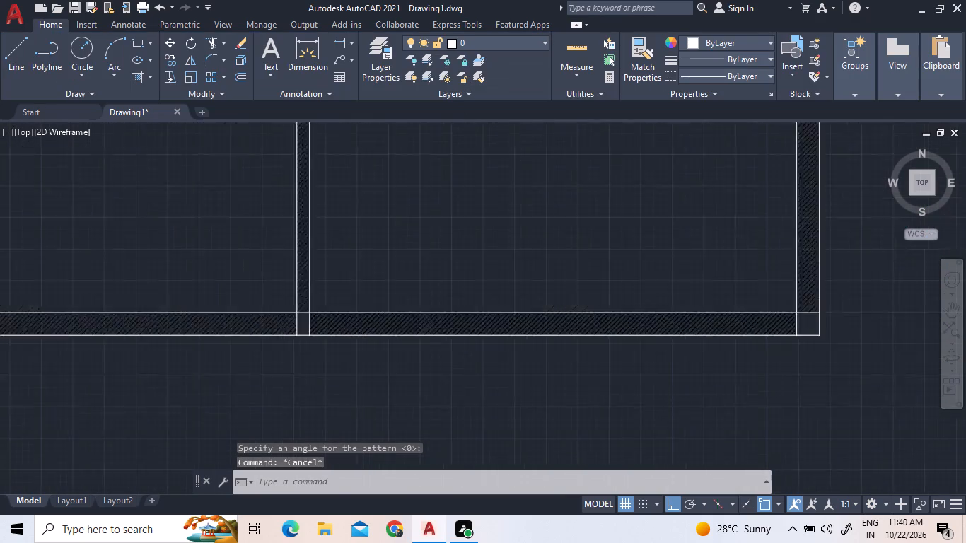
scroll(576, 290, "down", 1)
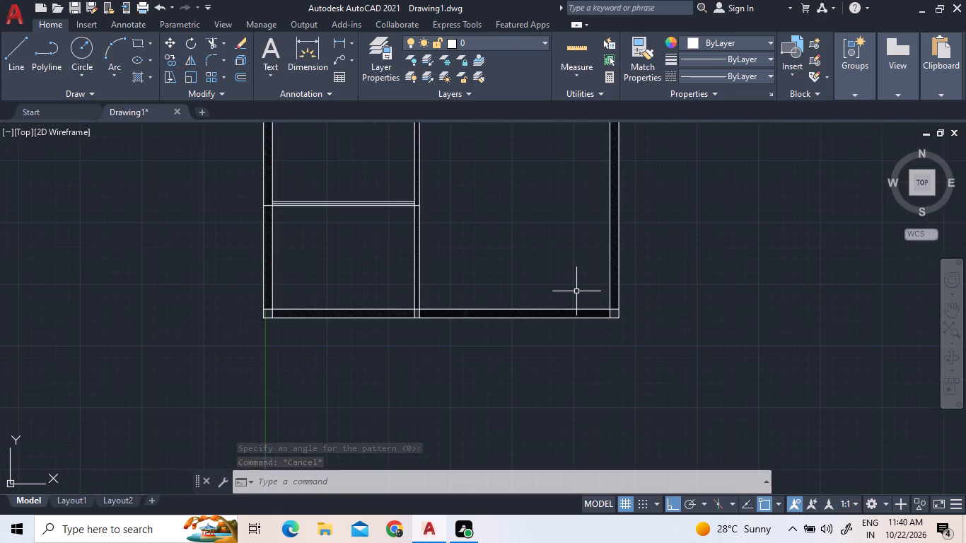
scroll(573, 349, "down", 2)
scroll(545, 228, "up", 2)
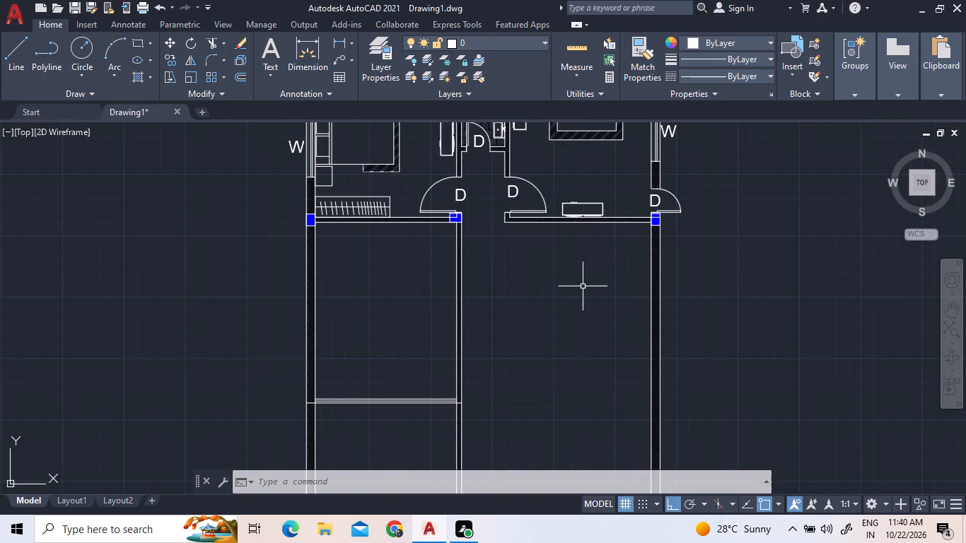
left_click(243, 75)
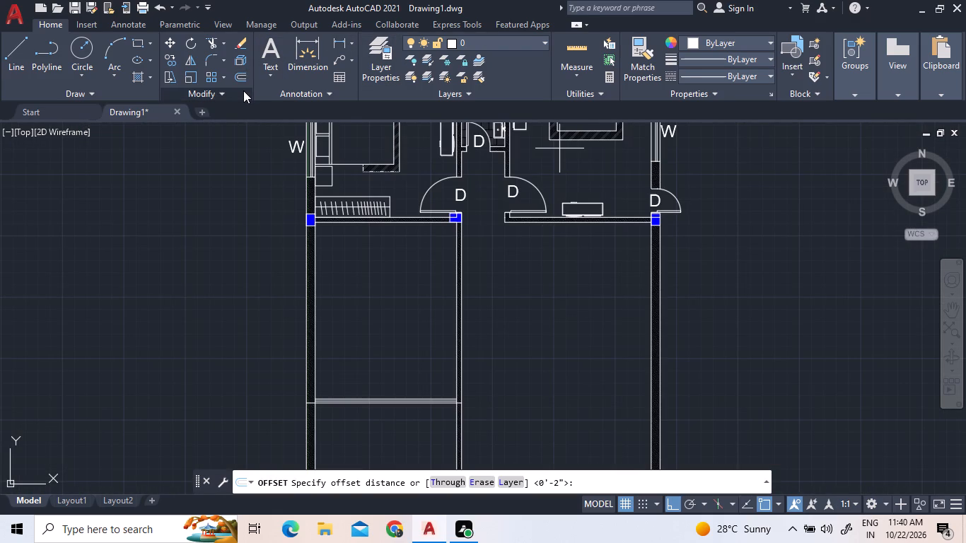
key("1")
key("2")
key("apostrophe")
key("Return")
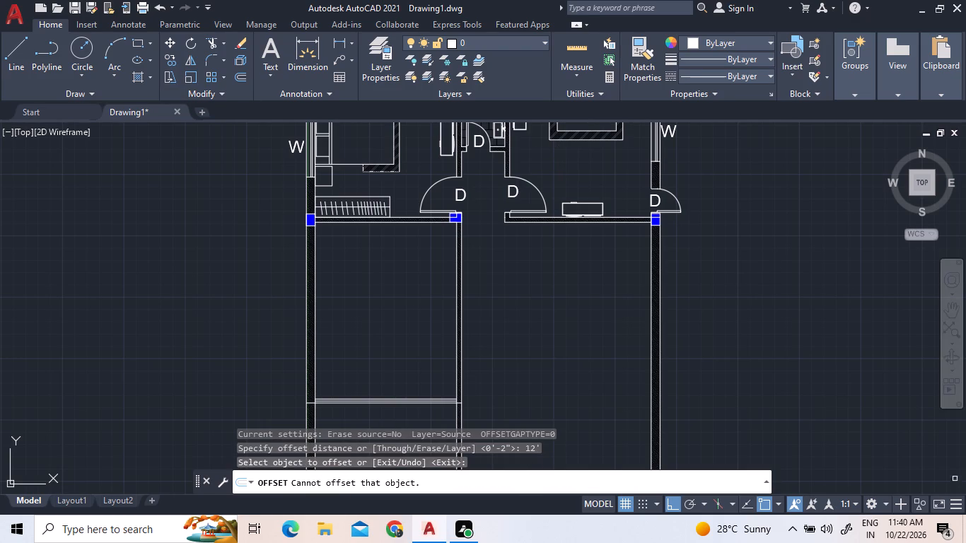
left_click(606, 223)
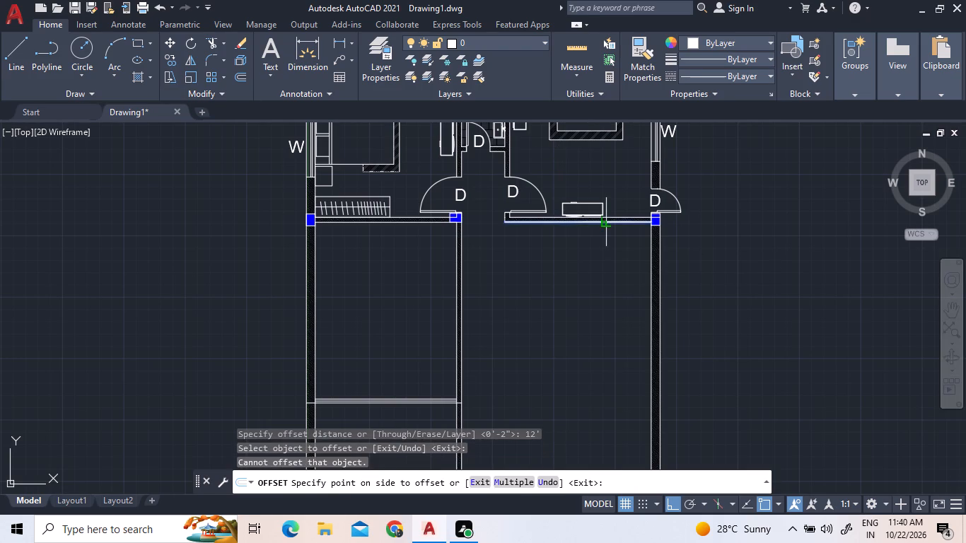
left_click(611, 416)
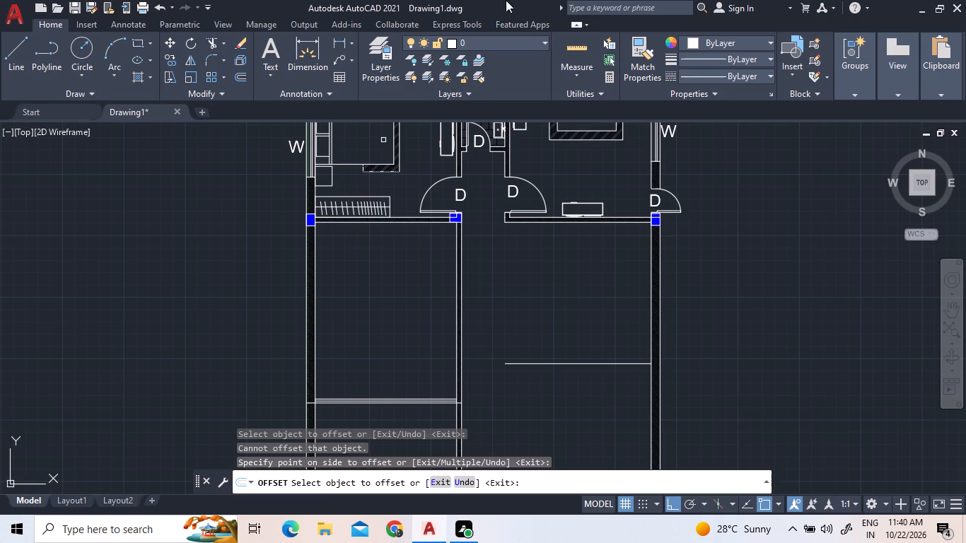
Offset the new horizontal line 9" southward to form the second face of a cross wall.
left_click(248, 78)
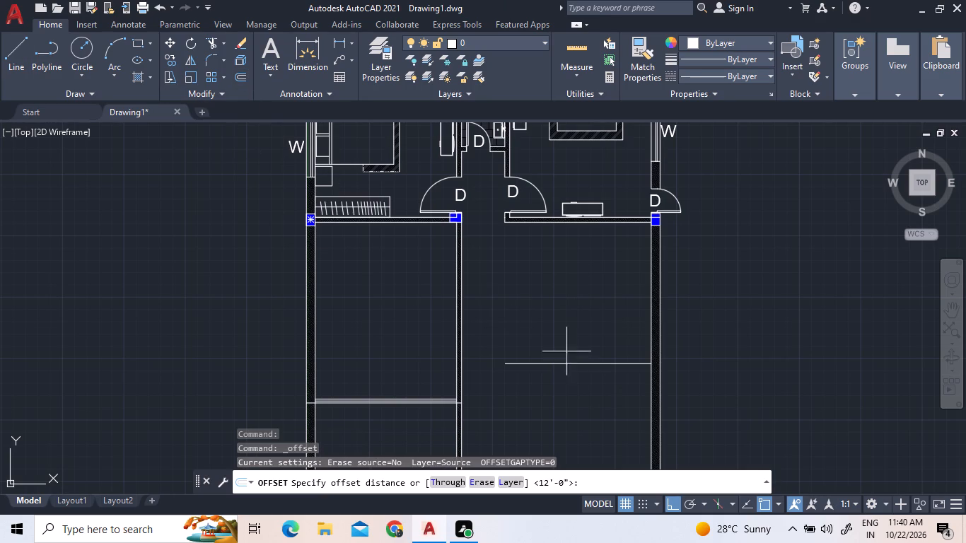
key("9")
key("shift+quotedbl")
key("Return")
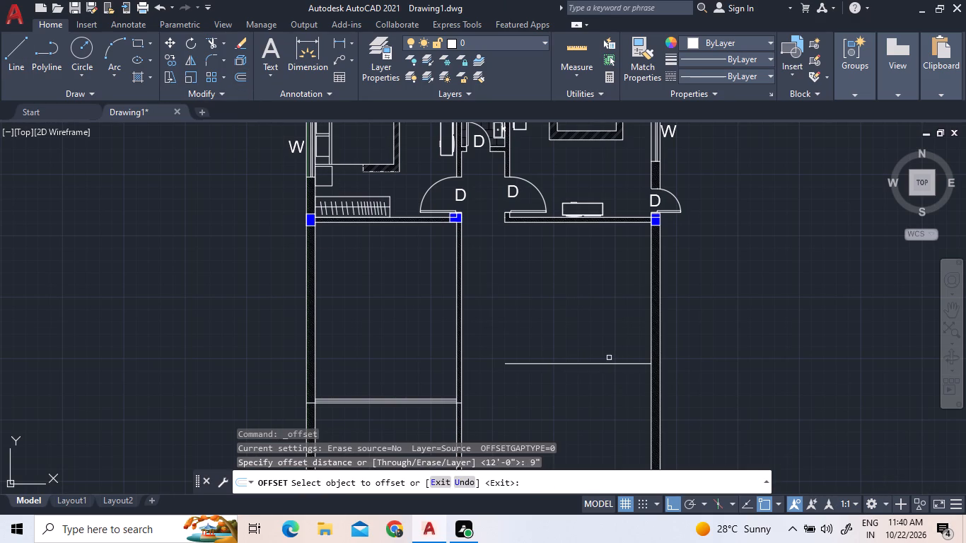
left_click(610, 362)
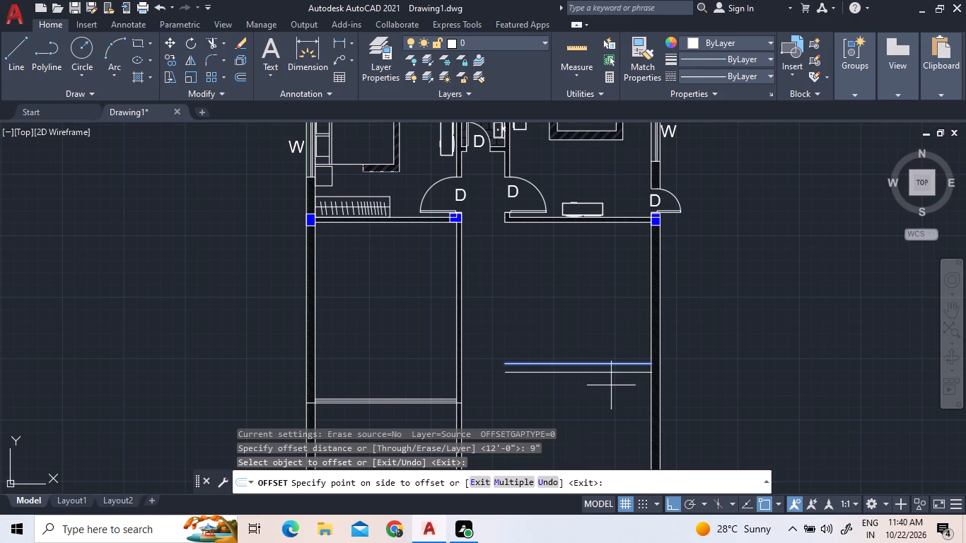
left_click(611, 385)
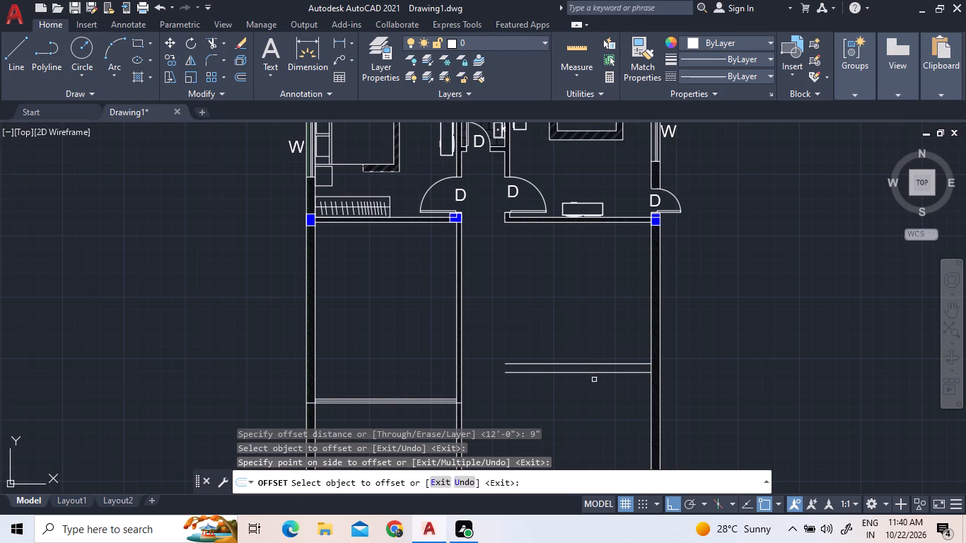
Extend both lines of the new cross wall westward to the east face of the hatched corridor wall.
scroll(584, 383, "down", 1)
scroll(583, 365, "up", 3)
scroll(583, 363, "down", 2)
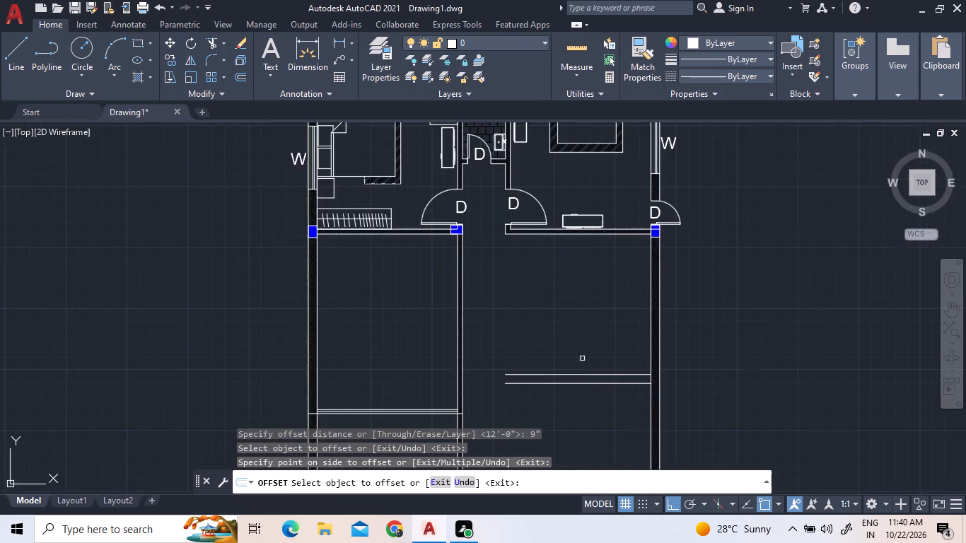
scroll(595, 409, "up", 2)
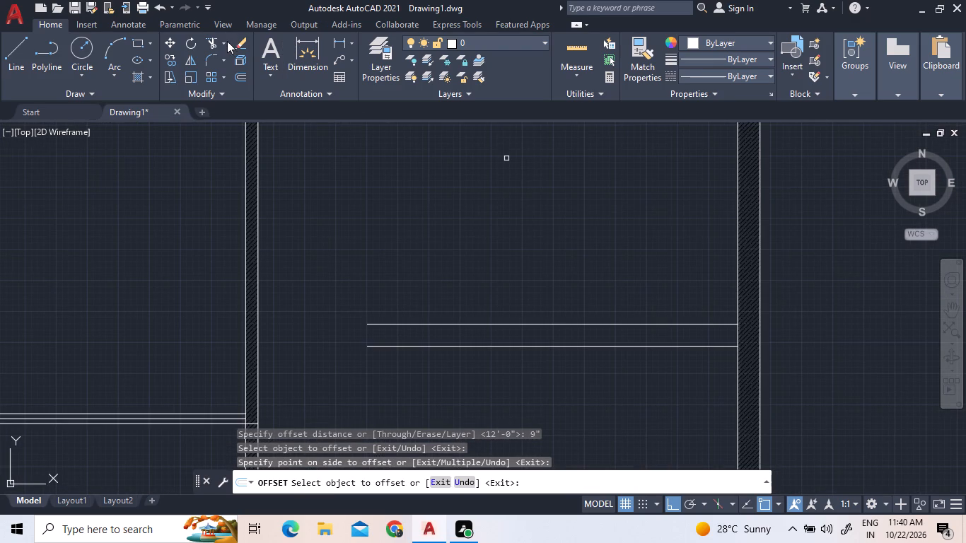
left_click(223, 42)
left_click(221, 90)
left_click(513, 393)
scroll(508, 218, "down", 1)
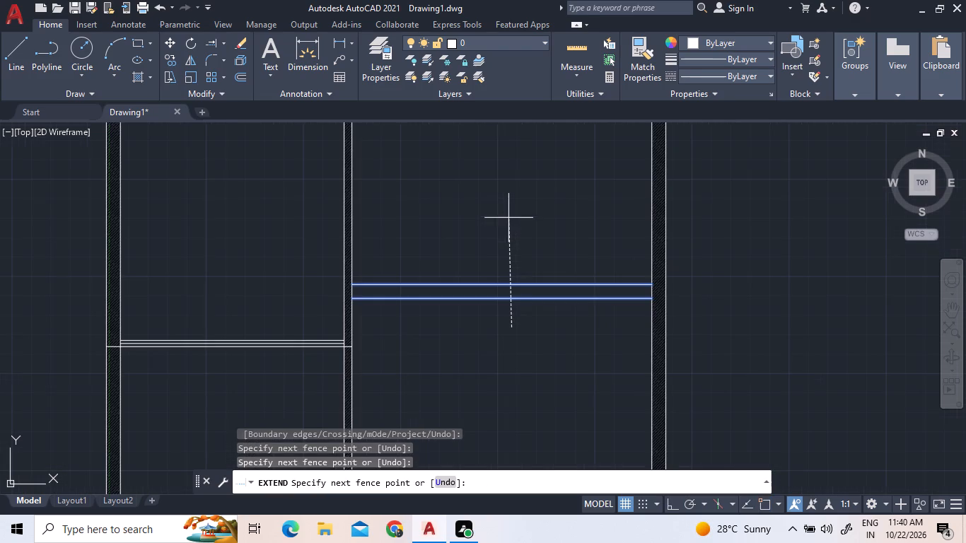
middle_click(508, 218)
left_click(508, 218)
scroll(540, 322, "down", 2)
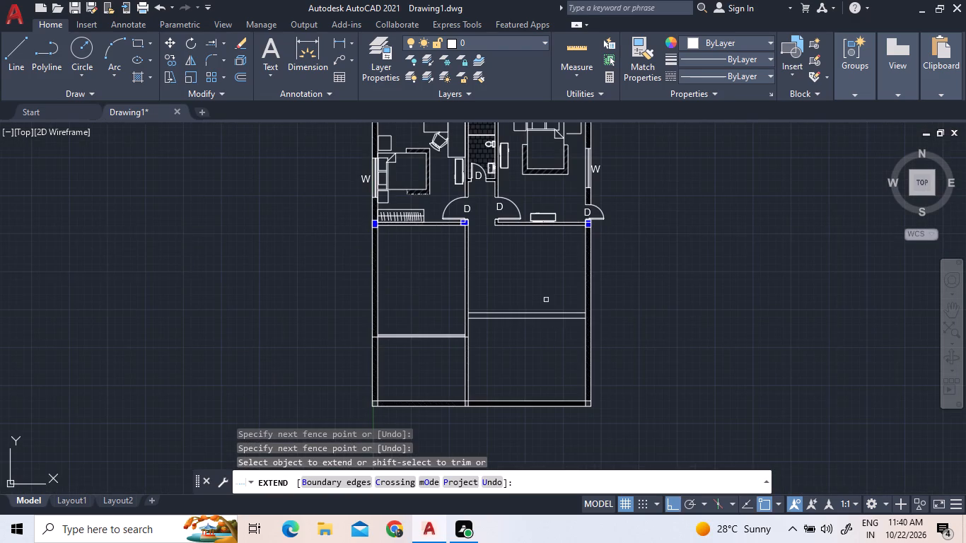
middle_click_drag(516, 271, 414, 344)
scroll(552, 410, "up", 1)
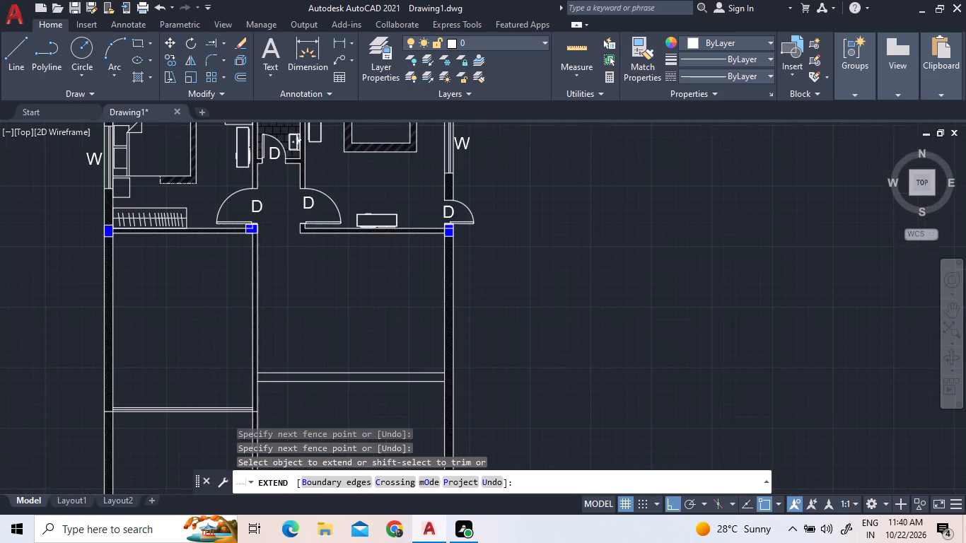
scroll(433, 378, "up", 3)
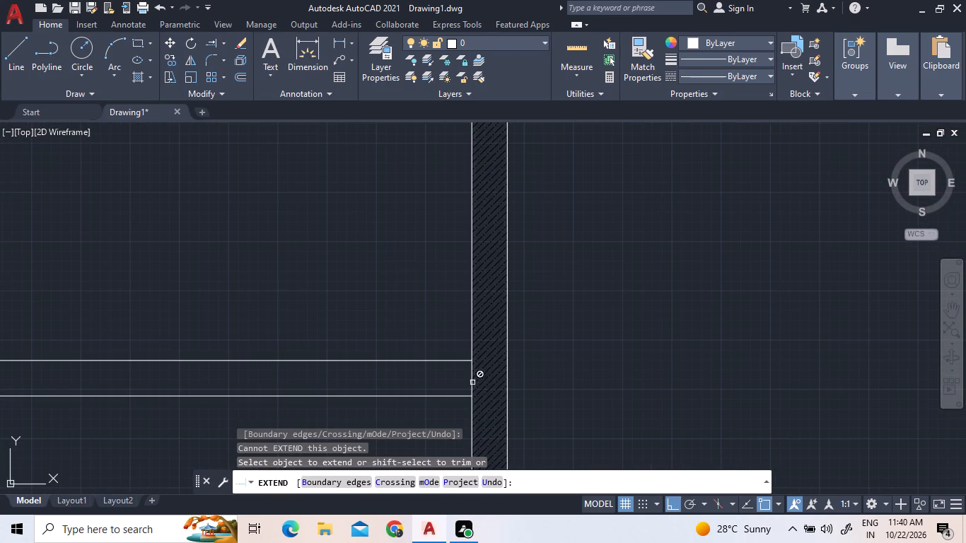
right_click(745, 318)
left_click(754, 326)
Trim the corridor wall's and east exterior wall's inner face lines between the two cross wall lines to open both junctions.
scroll(754, 328, "down", 2)
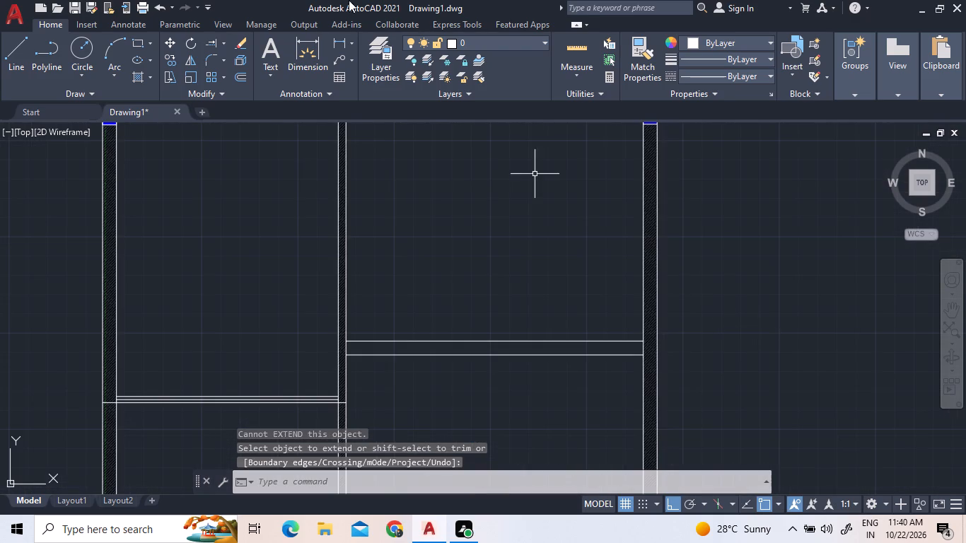
left_click(223, 42)
left_click(223, 60)
scroll(350, 349, "up", 3)
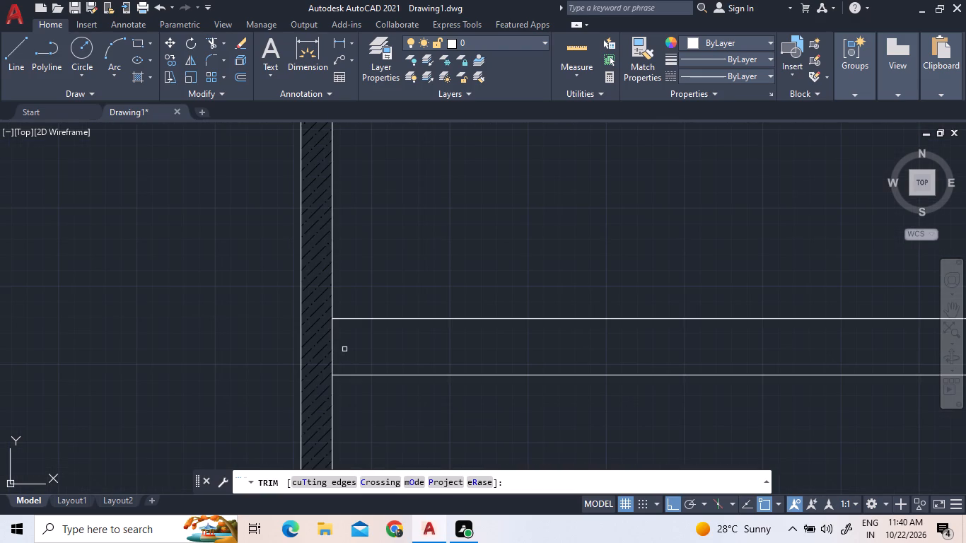
left_click(333, 344)
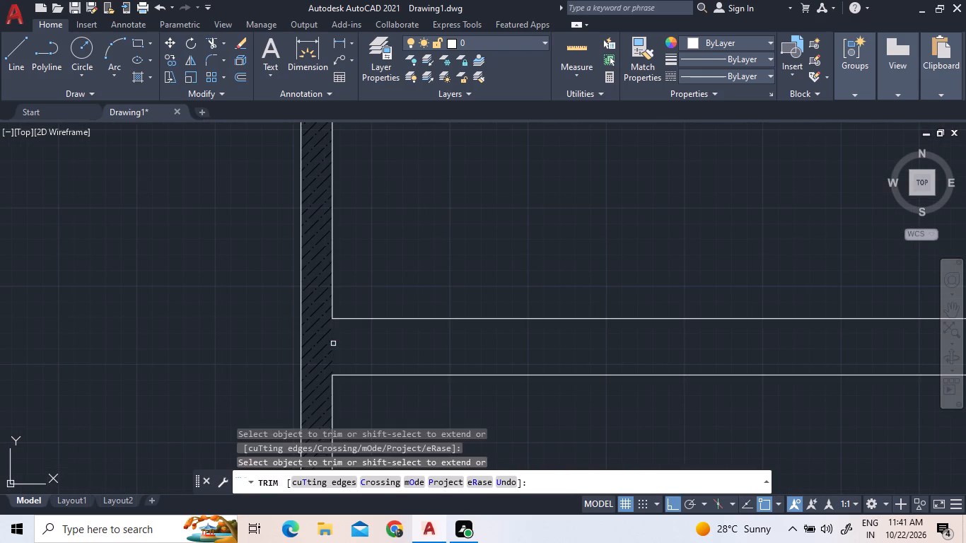
scroll(334, 344, "down", 5)
scroll(446, 339, "up", 5)
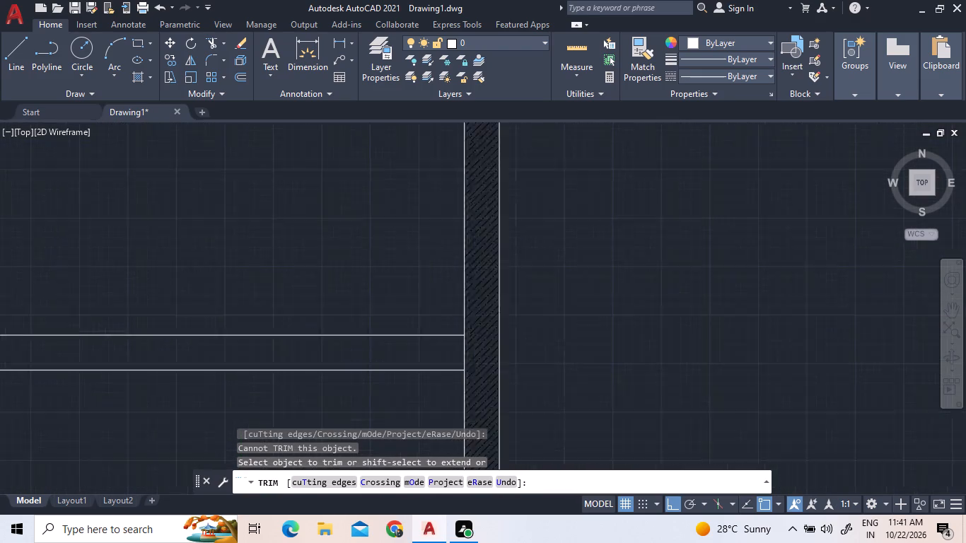
scroll(449, 354, "up", 1)
left_click(486, 351)
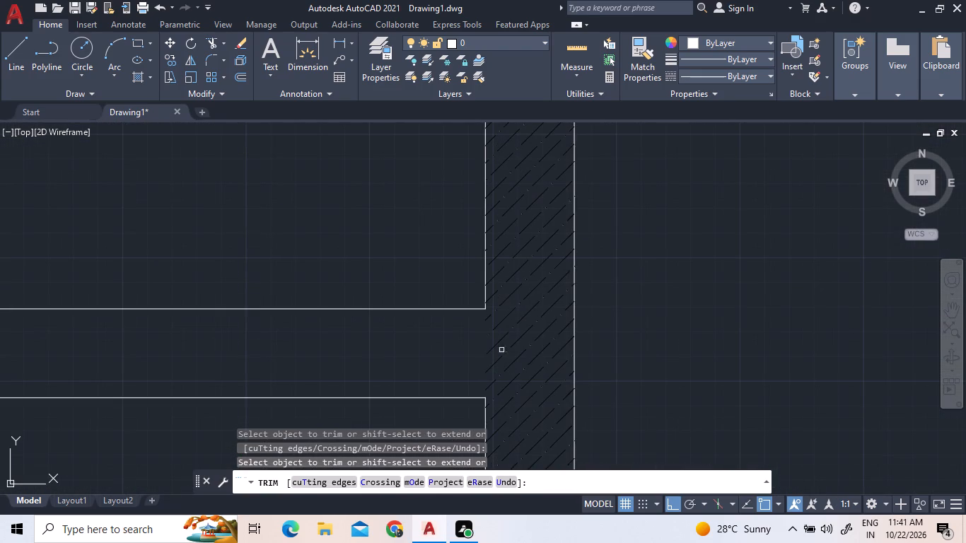
right_click(661, 320)
left_click(709, 127)
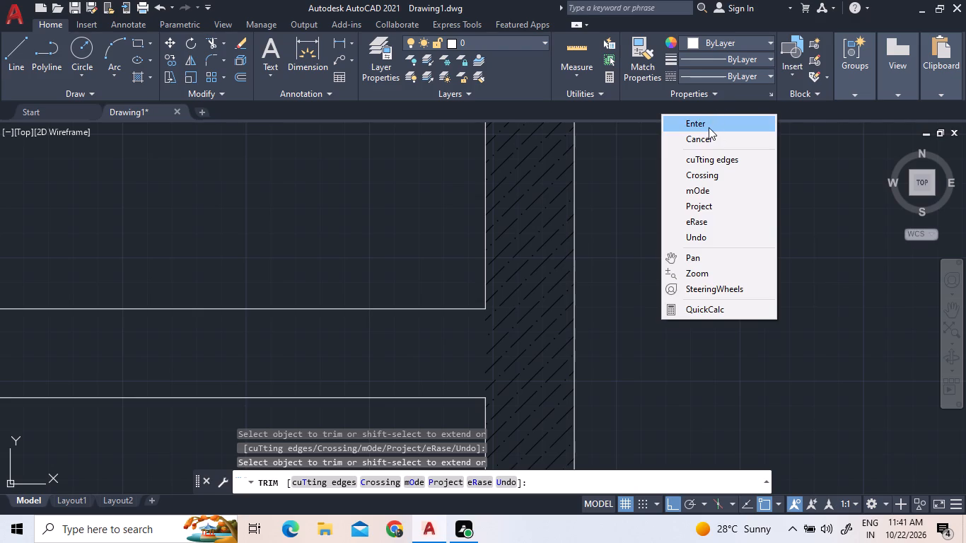
scroll(687, 279, "down", 5)
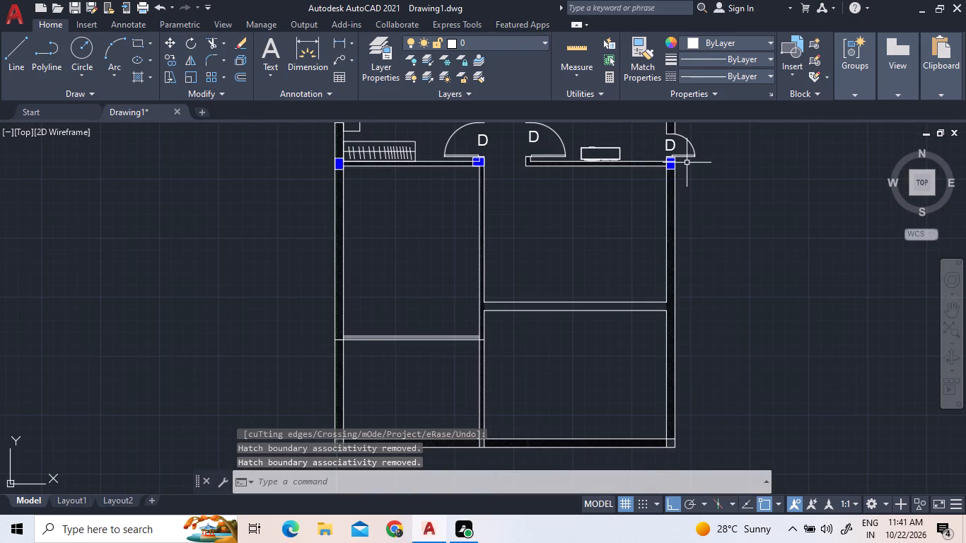
scroll(687, 163, "up", 1)
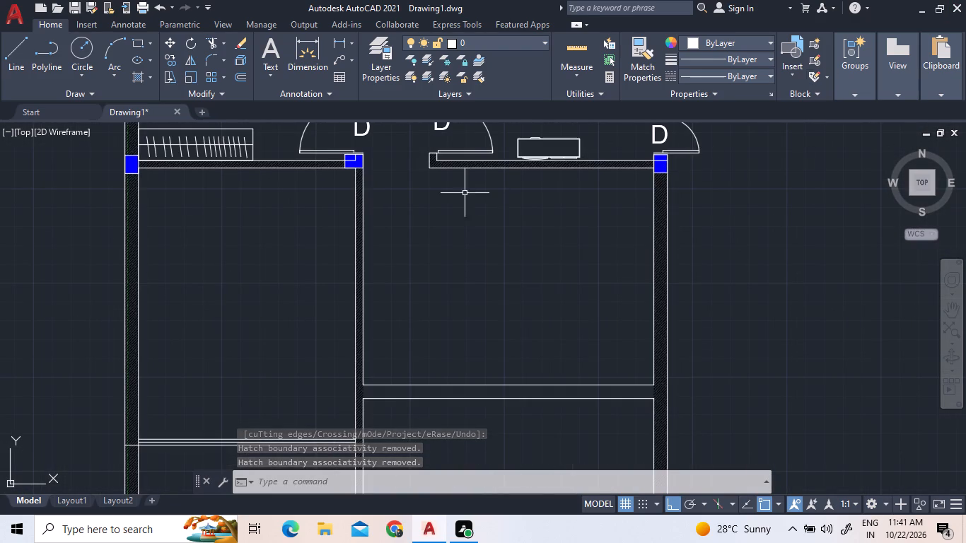
Offset the inner face line of the east exterior wall 10' westward into the room south of the exterior-door bedroom.
left_click(245, 76)
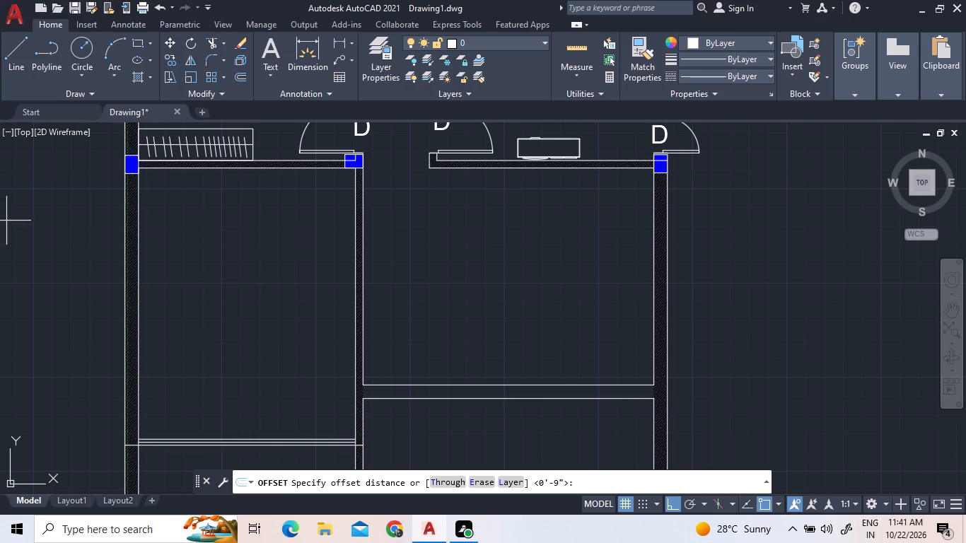
key("1")
key("0")
key("apostrophe")
key("Return")
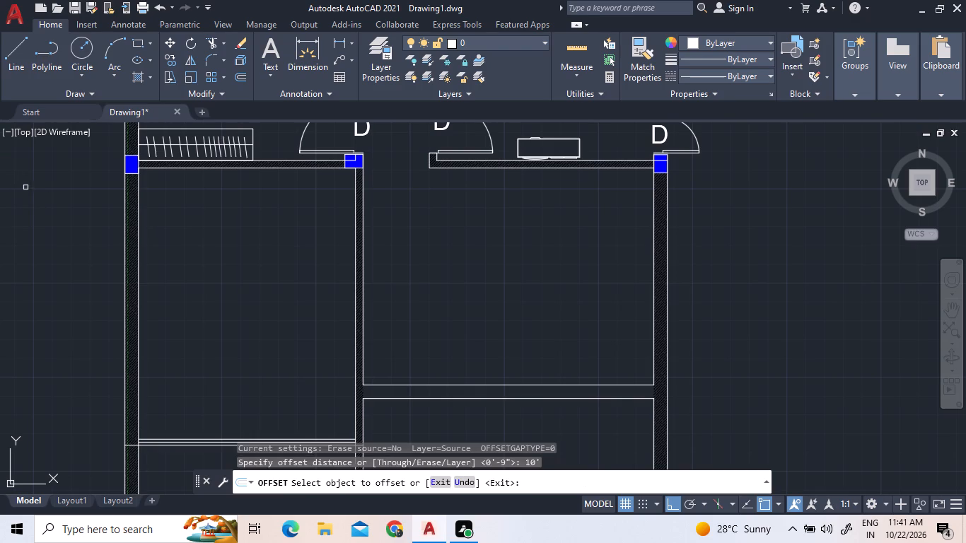
left_click(654, 300)
left_click(546, 311)
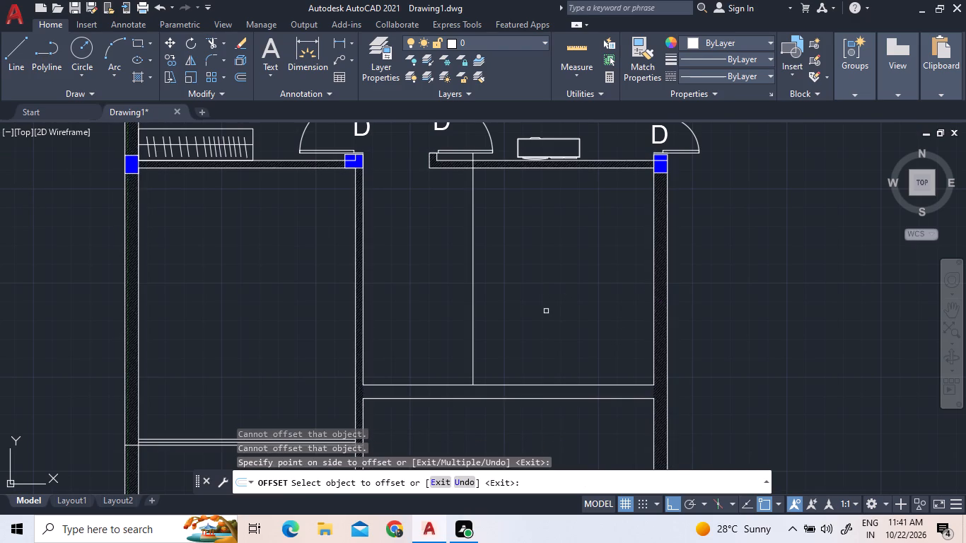
Offset the new vertical line 5" westward to form the second face of a partition wall.
left_click(236, 78)
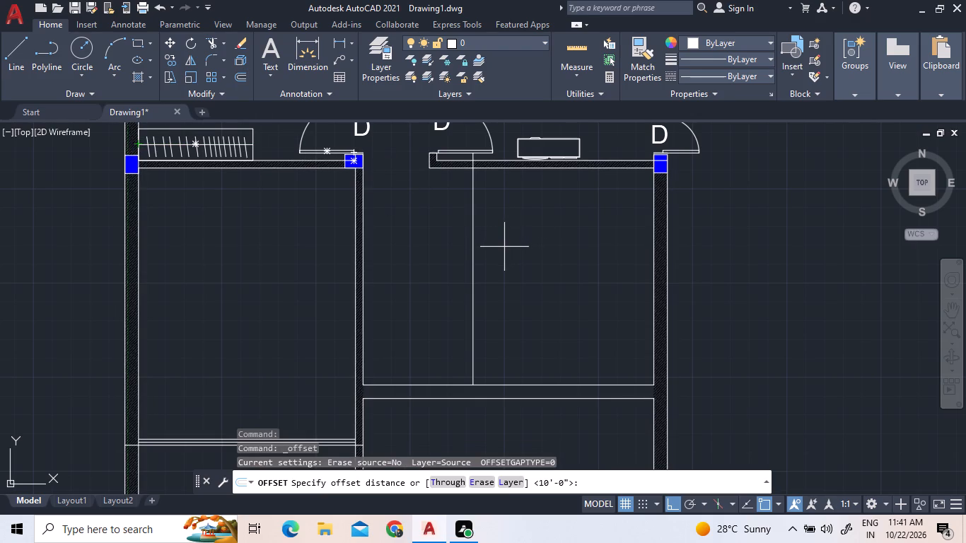
key("5")
key("shift+quotedbl")
key("Return")
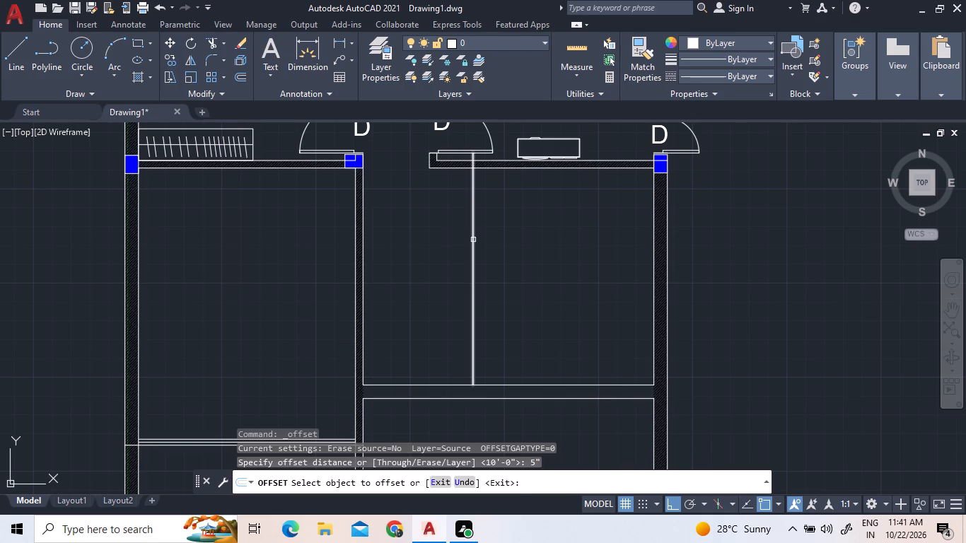
left_click(473, 240)
left_click(429, 238)
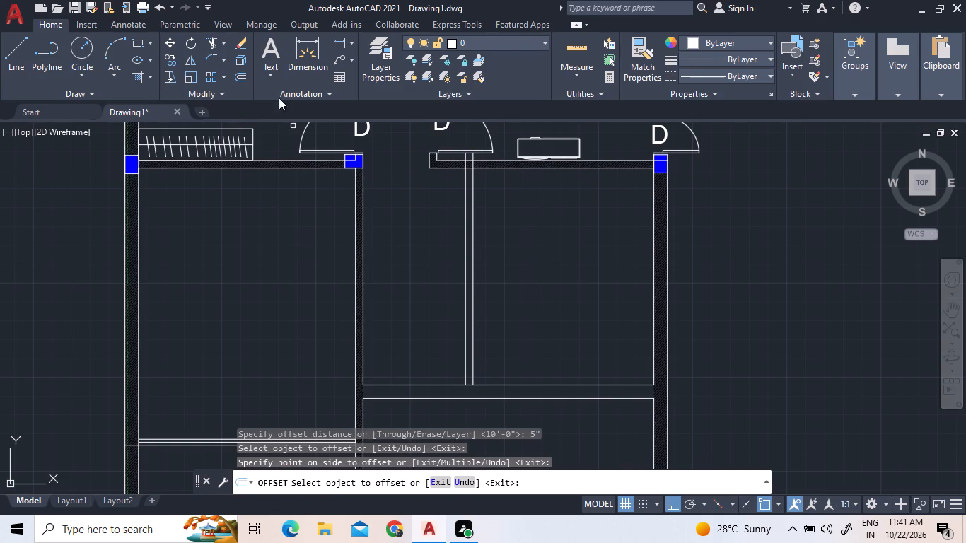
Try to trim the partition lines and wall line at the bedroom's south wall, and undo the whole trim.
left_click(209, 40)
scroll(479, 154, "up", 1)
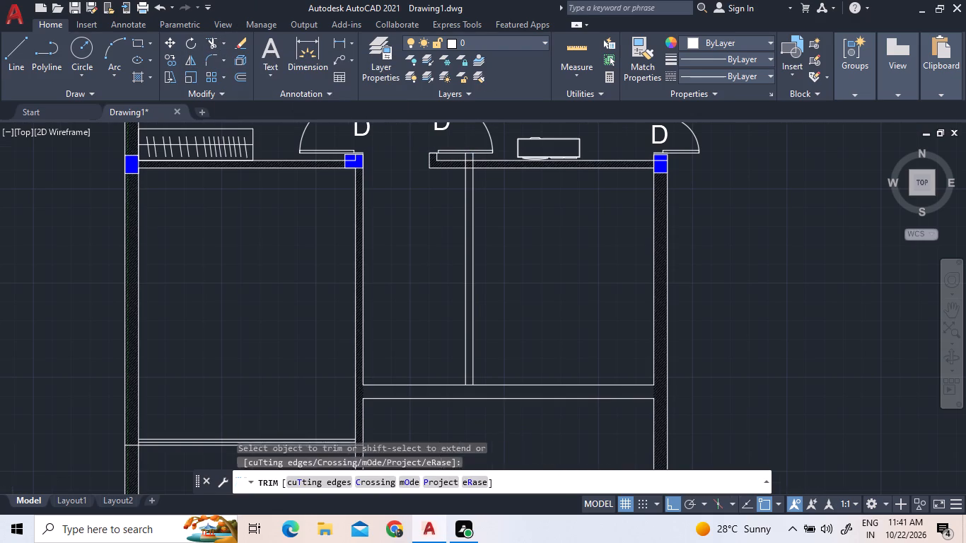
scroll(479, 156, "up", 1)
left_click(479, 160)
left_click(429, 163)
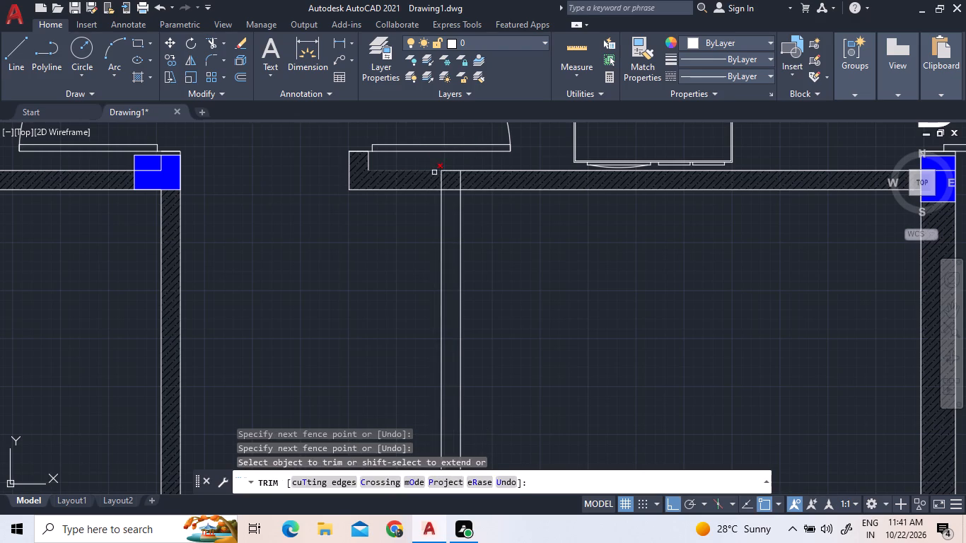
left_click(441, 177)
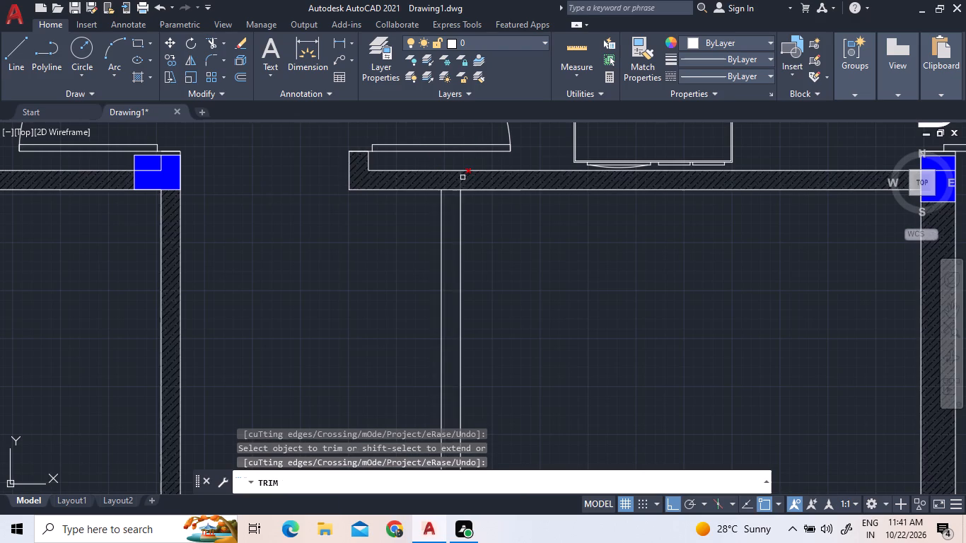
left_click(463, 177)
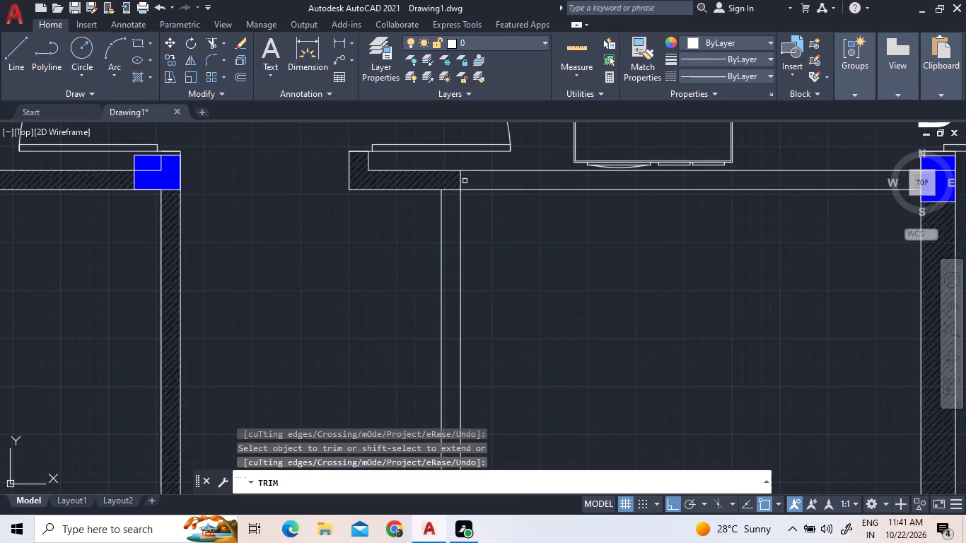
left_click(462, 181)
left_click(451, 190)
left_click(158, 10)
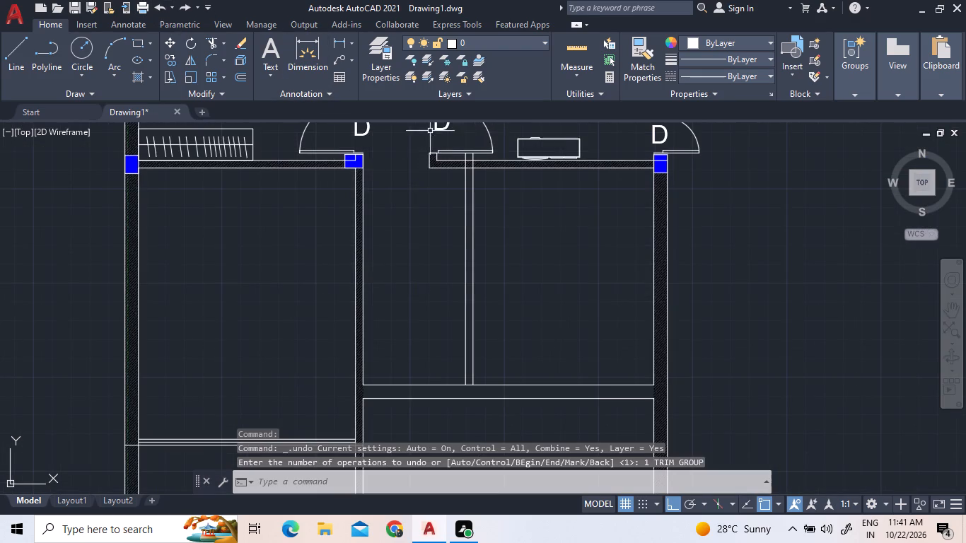
Trim the partition lines above the south bedroom wall's lower face and the face segment between them to open the junction.
scroll(443, 151, "up", 4)
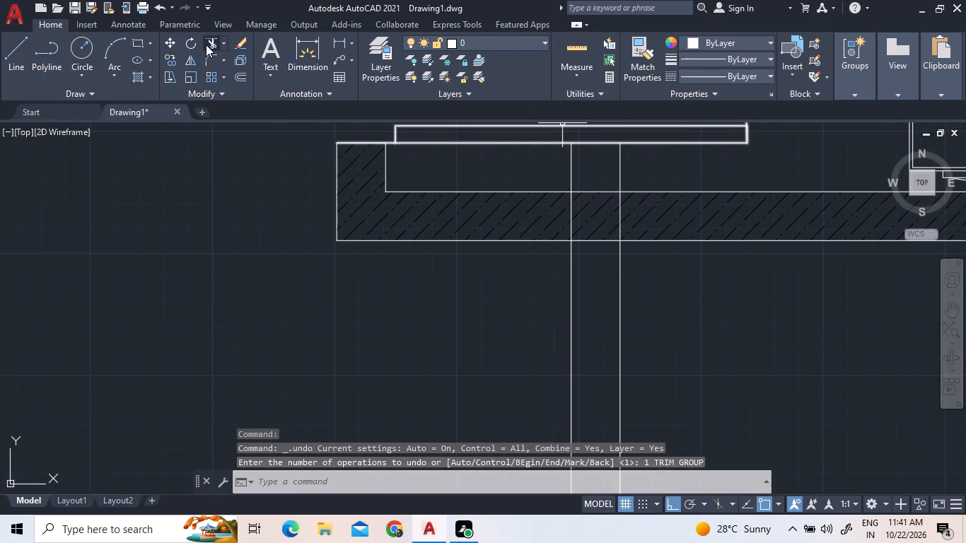
left_click(209, 47)
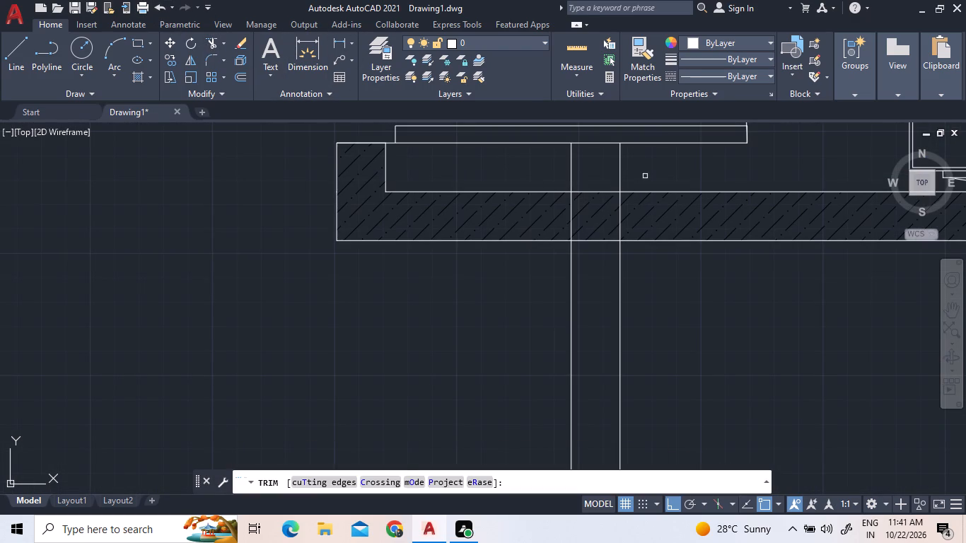
left_click(645, 176)
left_click(525, 175)
left_click(573, 209)
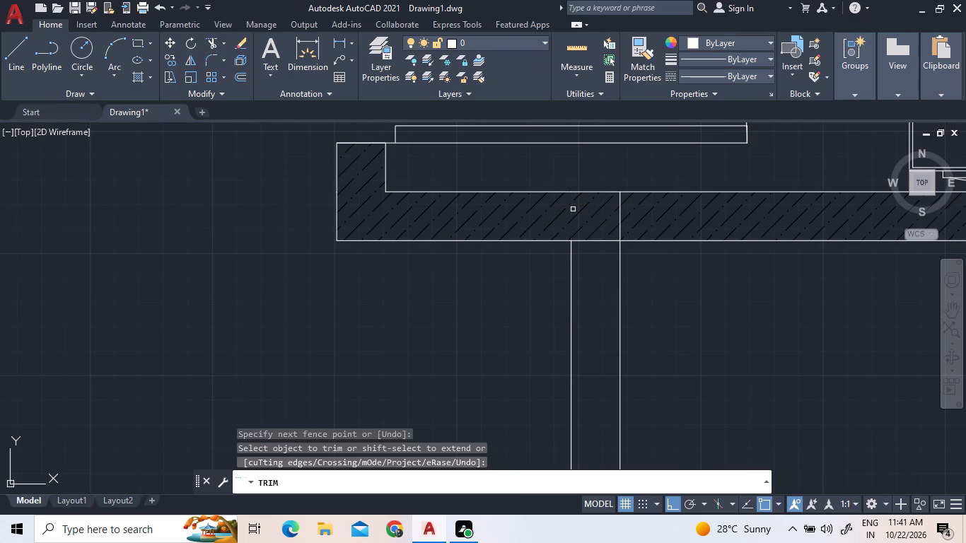
left_click(620, 214)
left_click(600, 239)
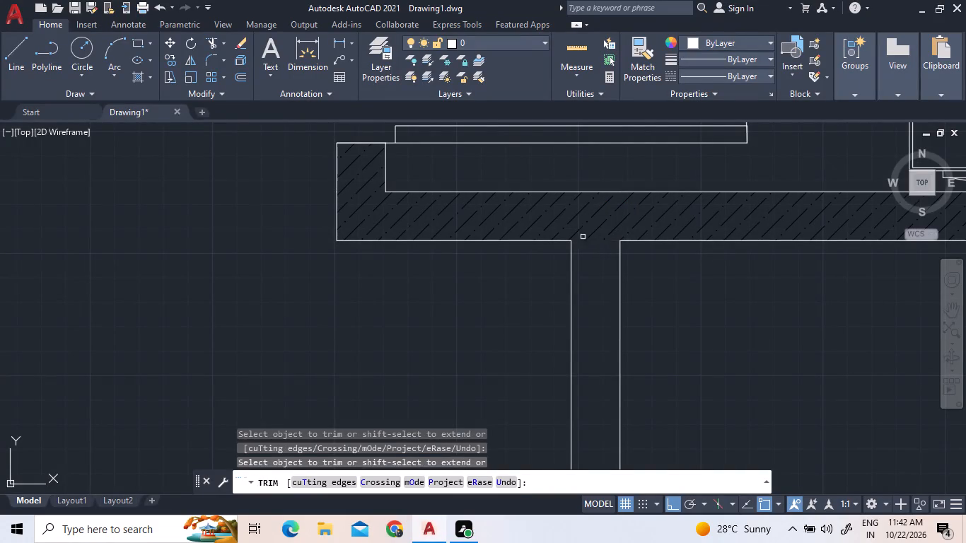
Draw a line across the partition's north end, joining its two faces at the bedroom wall's lower line.
scroll(540, 220, "down", 2)
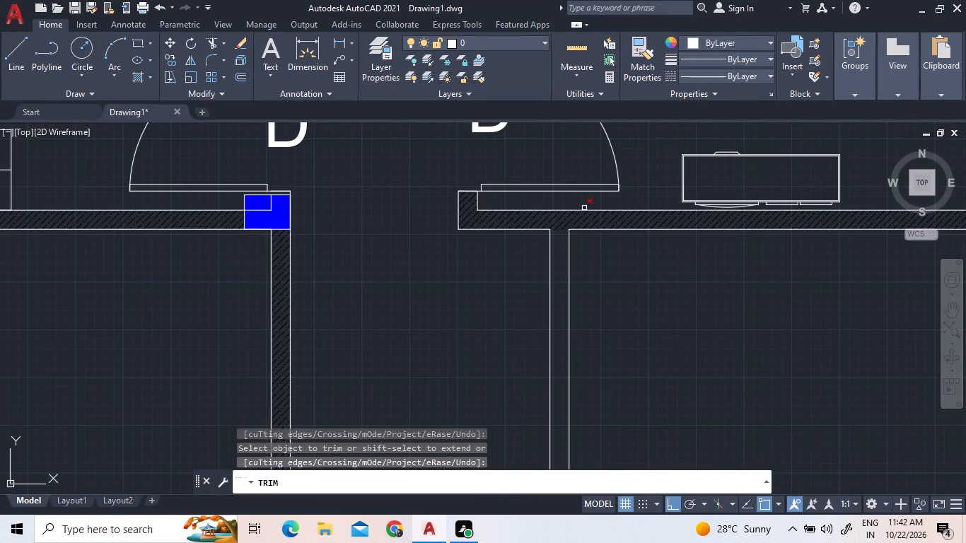
scroll(600, 272, "down", 3)
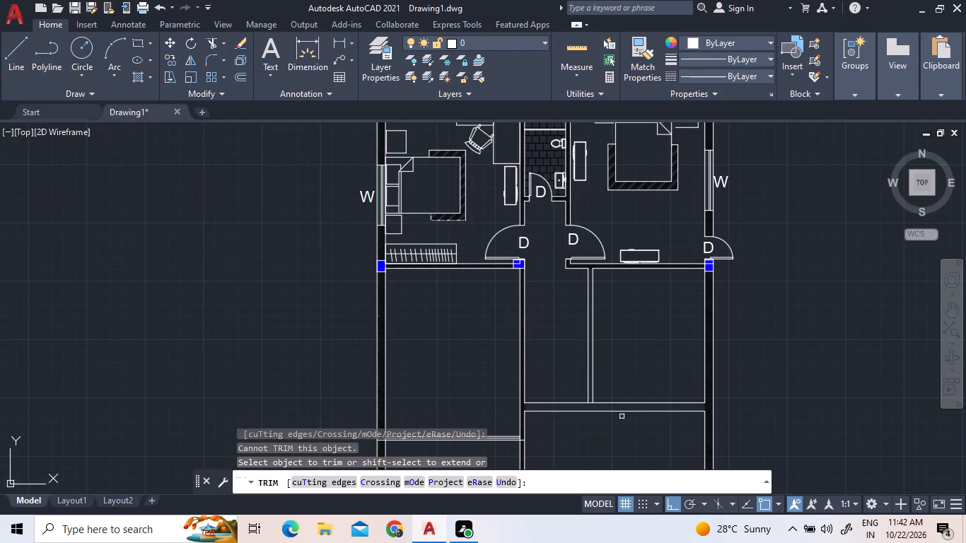
scroll(619, 421, "up", 3)
scroll(619, 423, "down", 3)
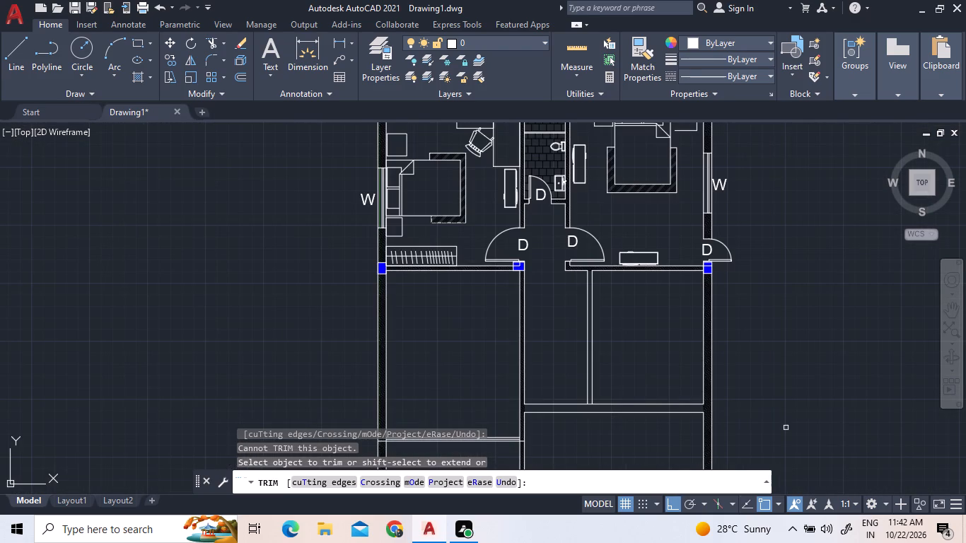
scroll(768, 450, "up", 1)
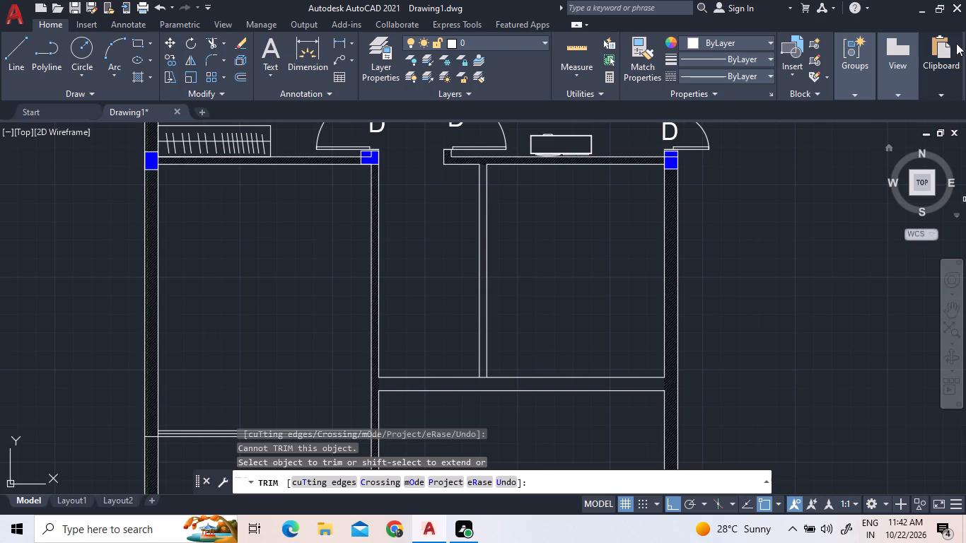
left_click(13, 64)
scroll(474, 159, "up", 3)
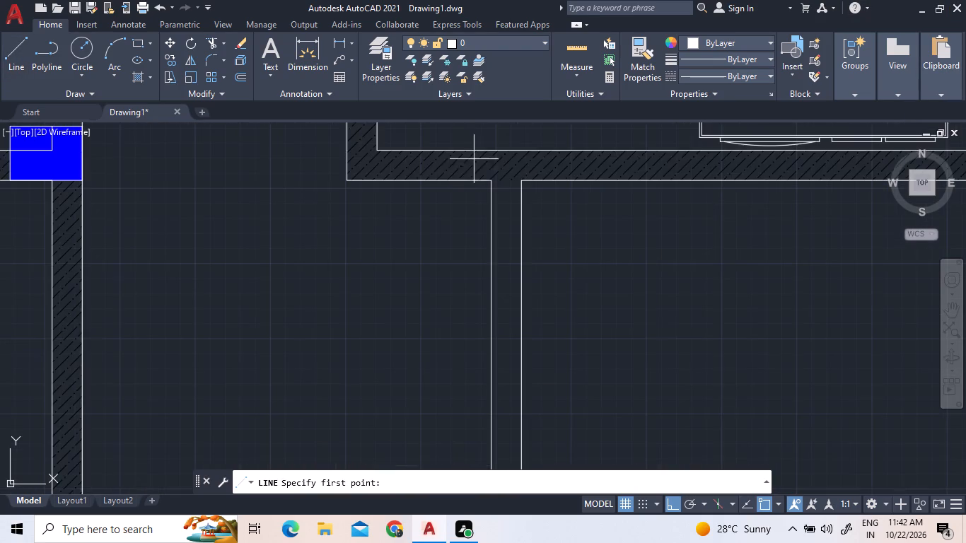
scroll(508, 185, "up", 4)
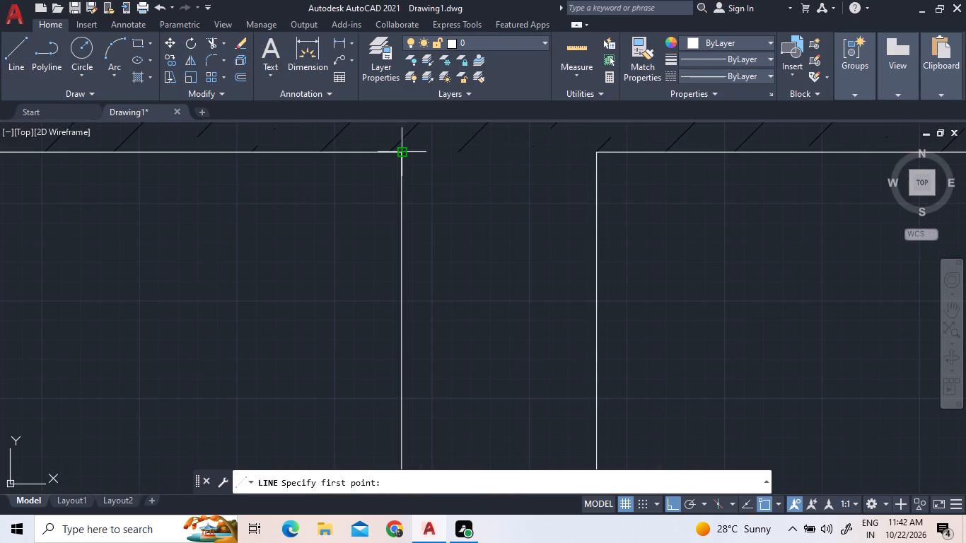
left_click(404, 152)
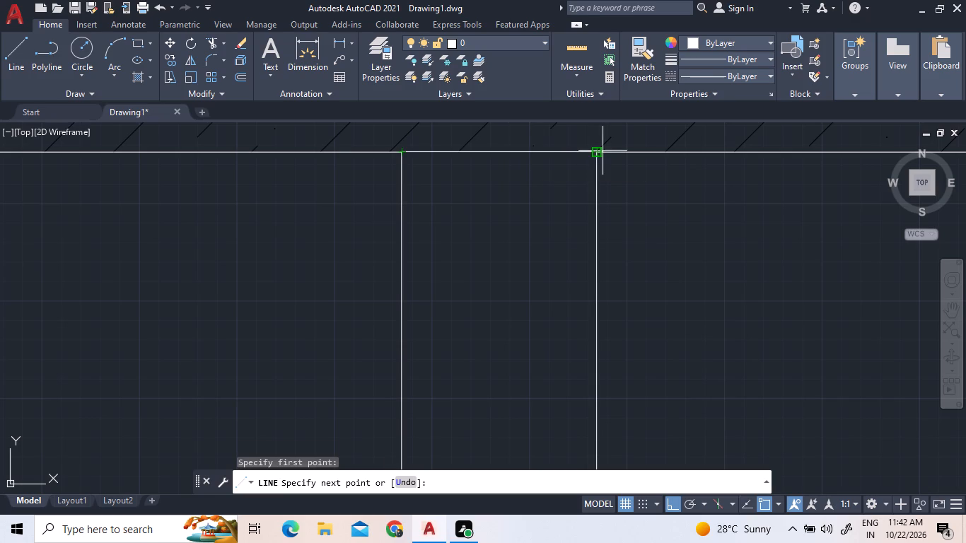
left_click(603, 151)
Offset the short closing line 5" southward inside the partition to mark the edge of the door opening.
left_click(246, 74)
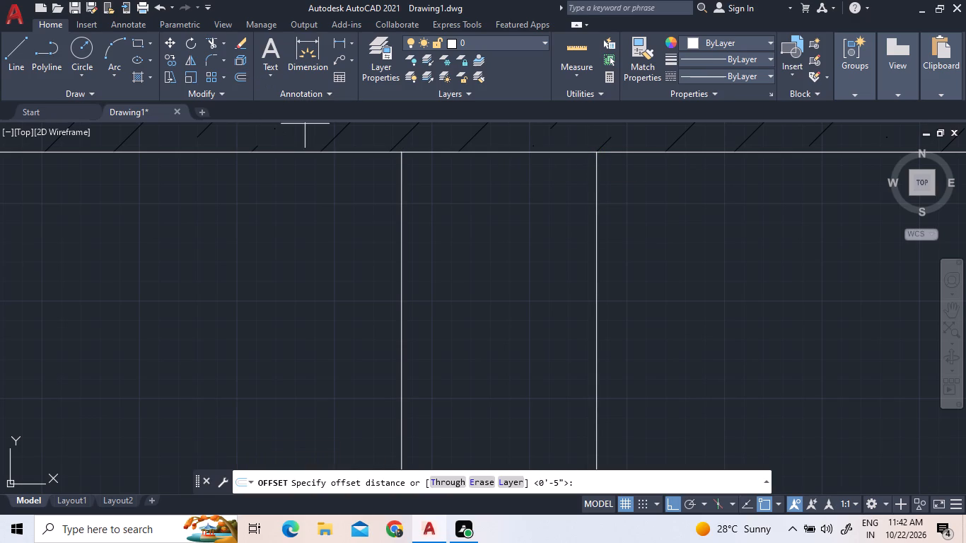
key("Return")
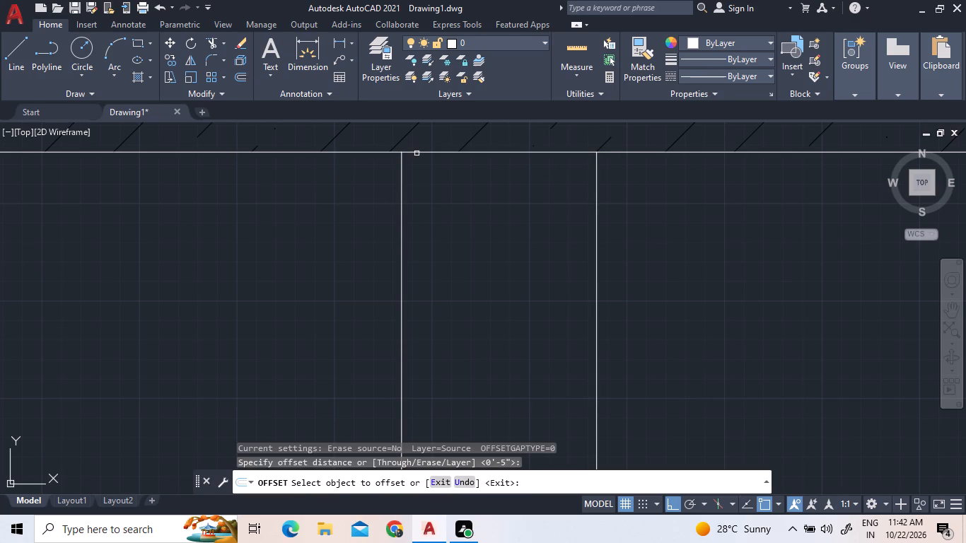
left_click(417, 152)
left_click(443, 225)
scroll(444, 225, "down", 4)
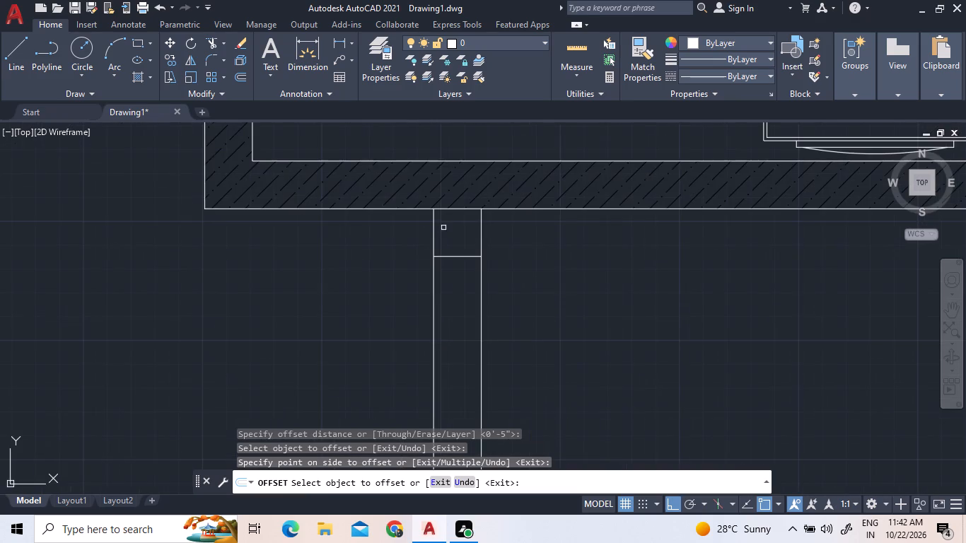
middle_click_drag(560, 267, 431, 201)
scroll(431, 201, "down", 2)
right_click(431, 206)
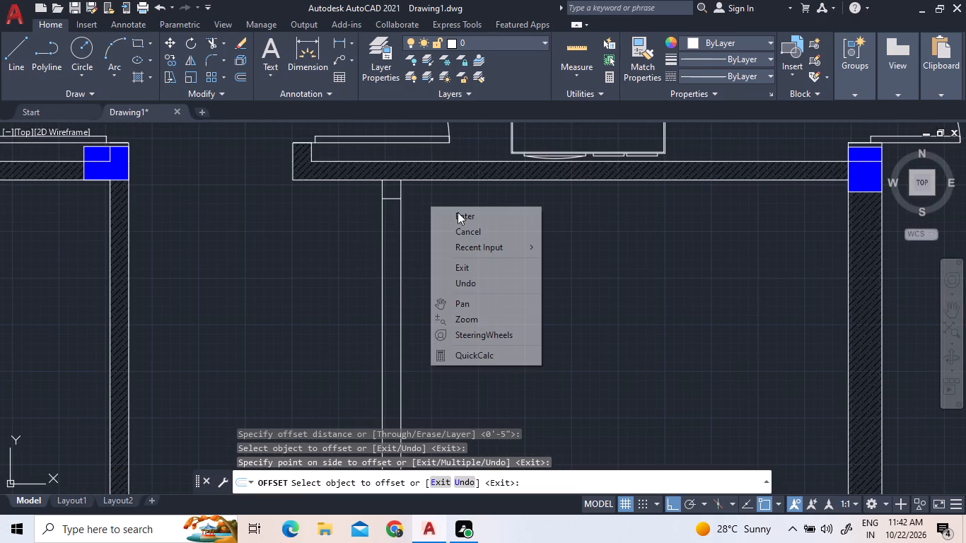
left_click(470, 216)
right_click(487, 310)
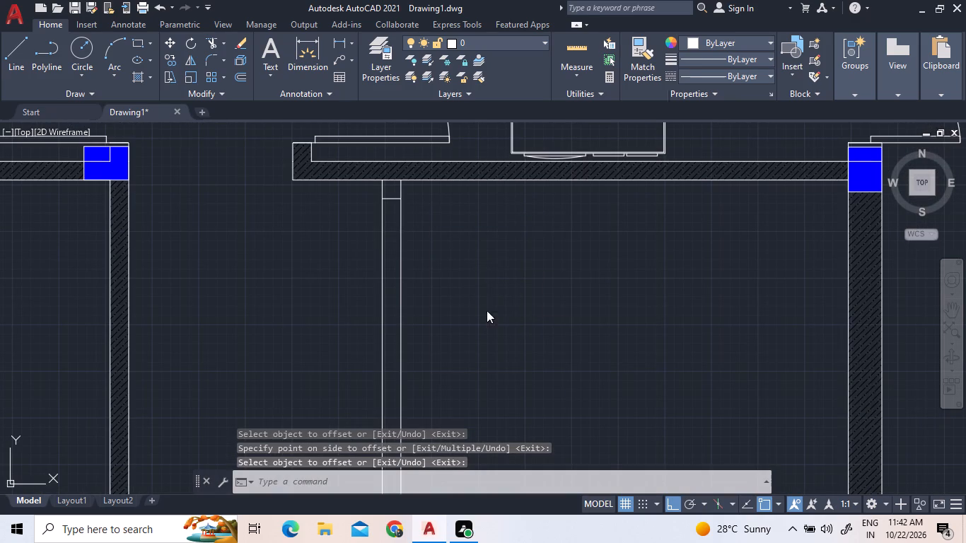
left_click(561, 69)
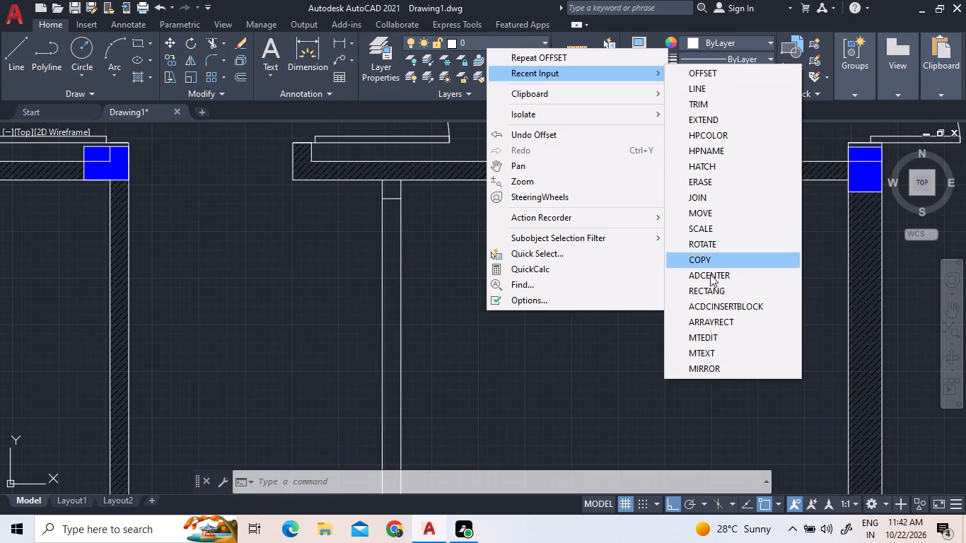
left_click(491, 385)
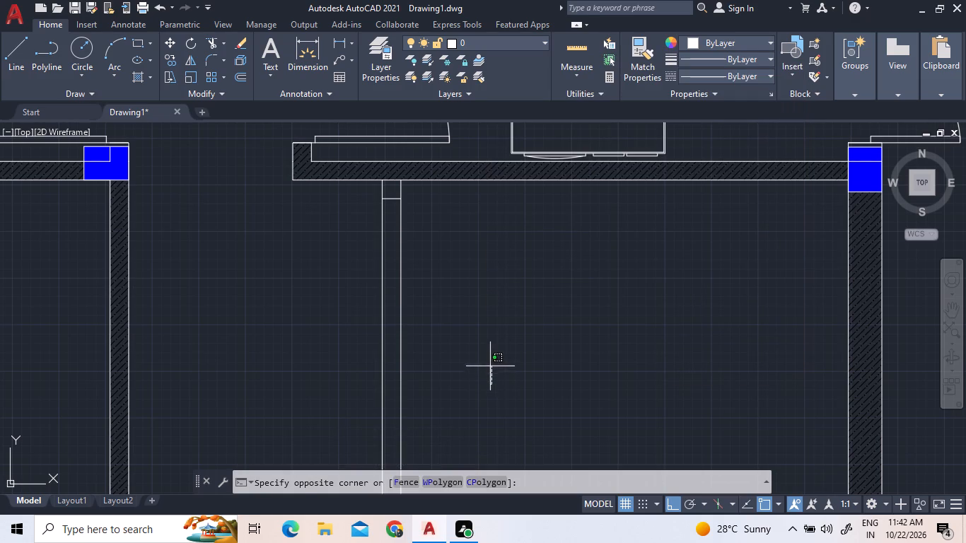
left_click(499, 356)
Insert a Door - Imperial block from the tool palettes into the open area just west of the new partition.
key("t")
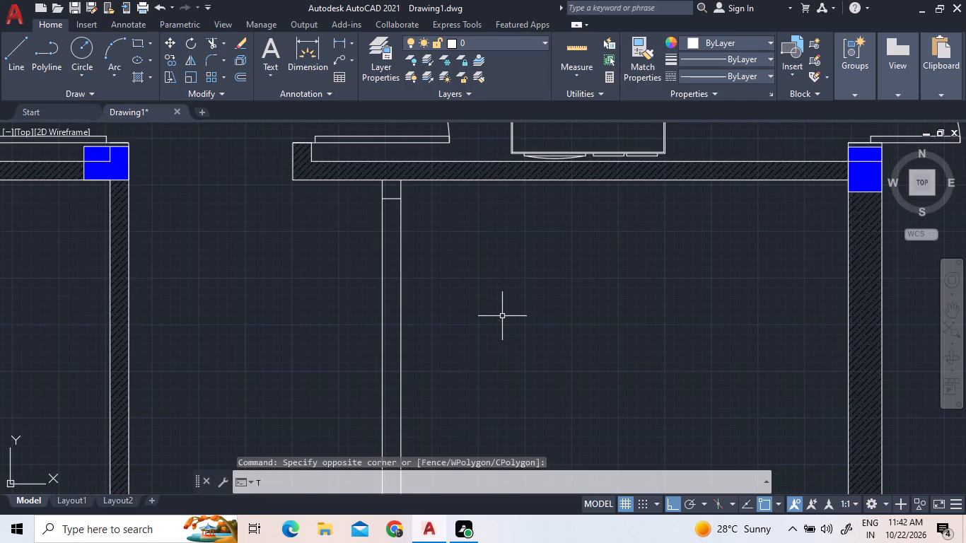
key("p")
key("Return")
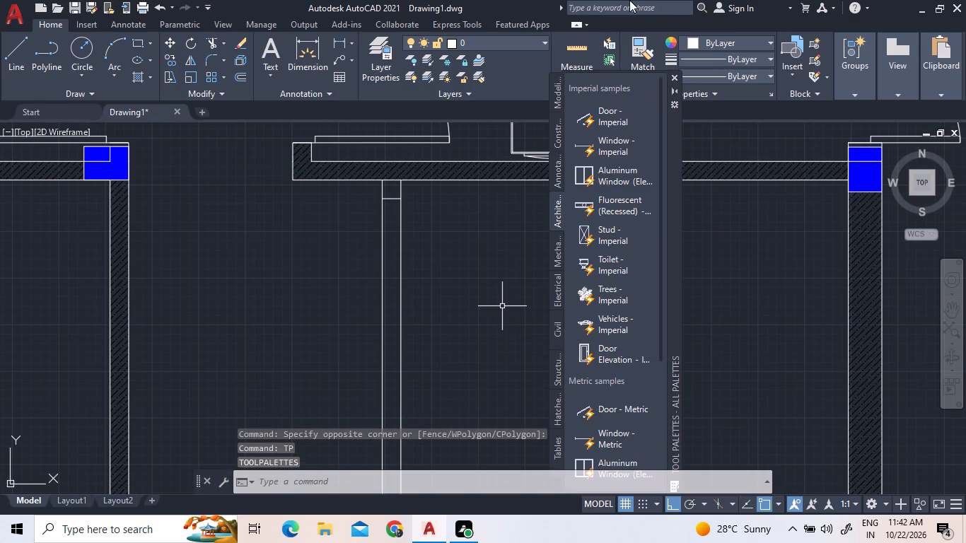
left_click_drag(616, 112, 253, 231)
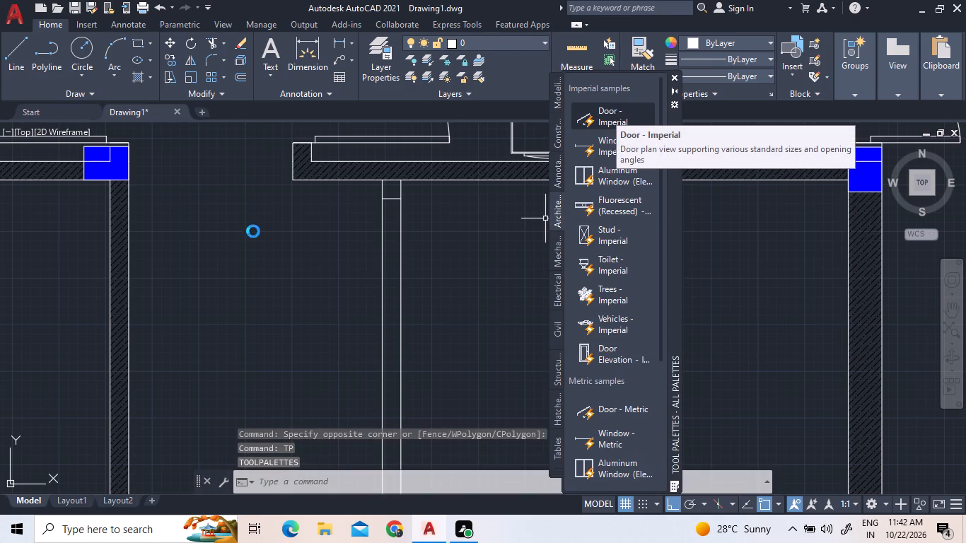
left_click_drag(253, 231, 238, 271)
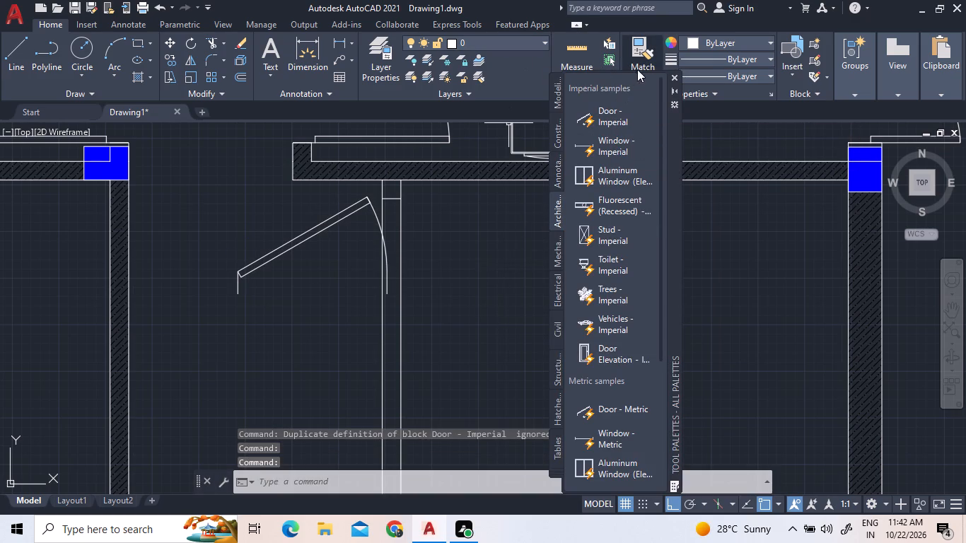
left_click(673, 75)
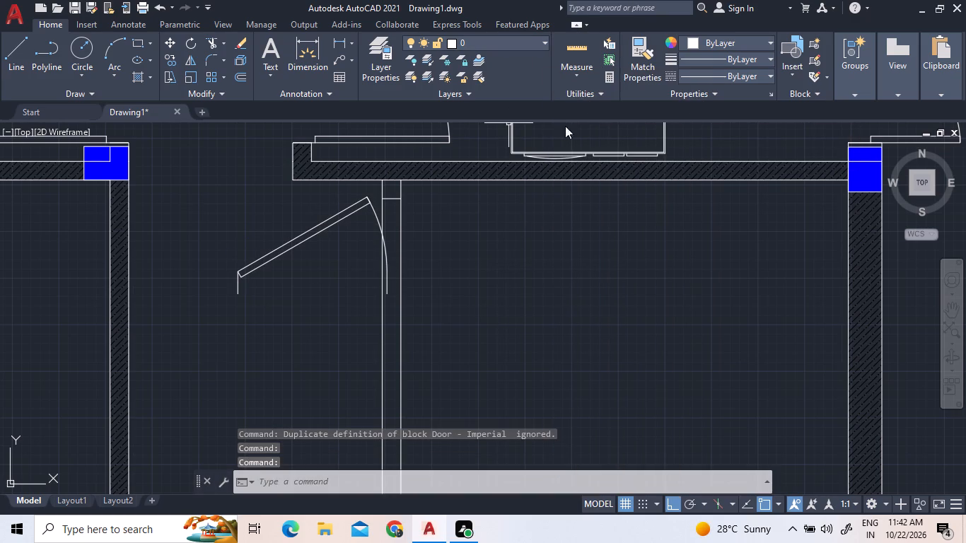
Stretch the new door block to a narrower width, keeping its west jamb in place.
left_click_drag(301, 260, 292, 249)
left_click(269, 230)
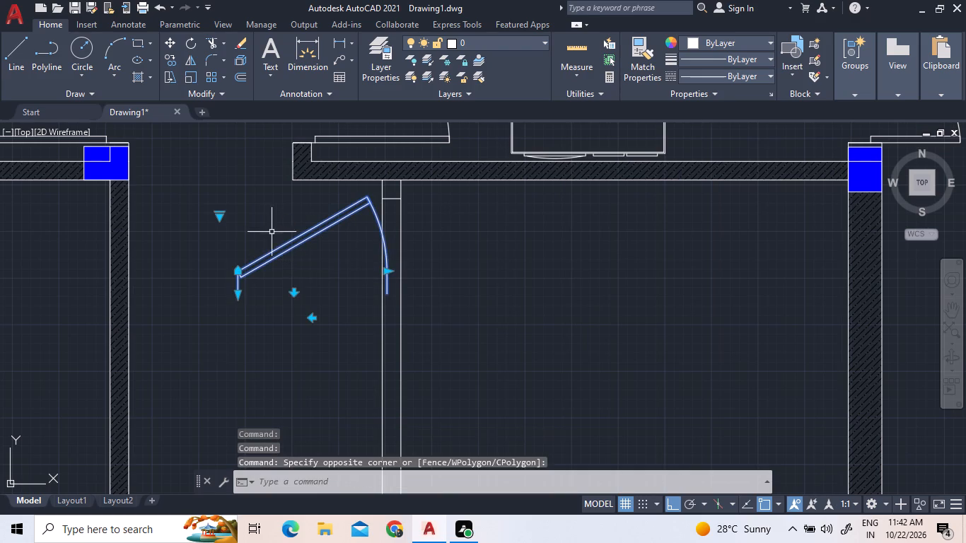
left_click(388, 274)
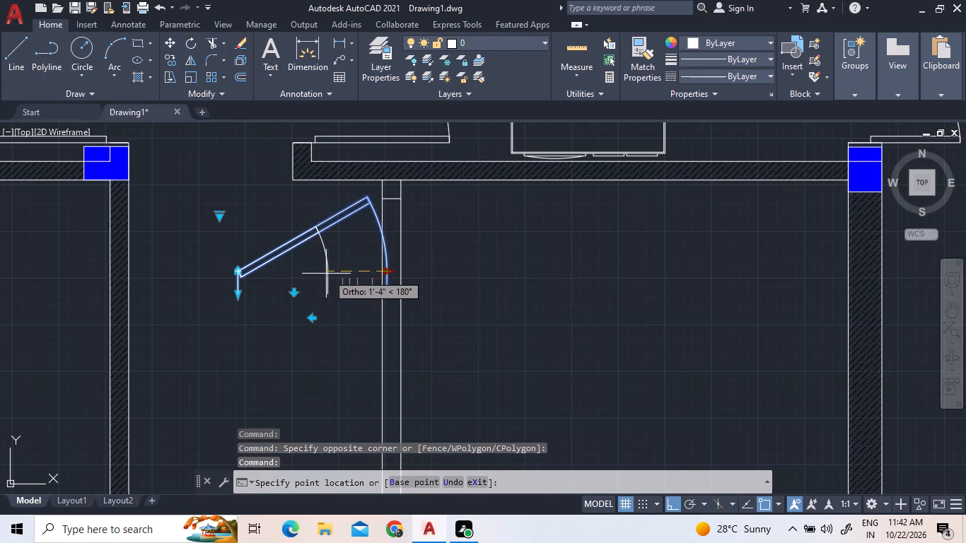
left_click(320, 278)
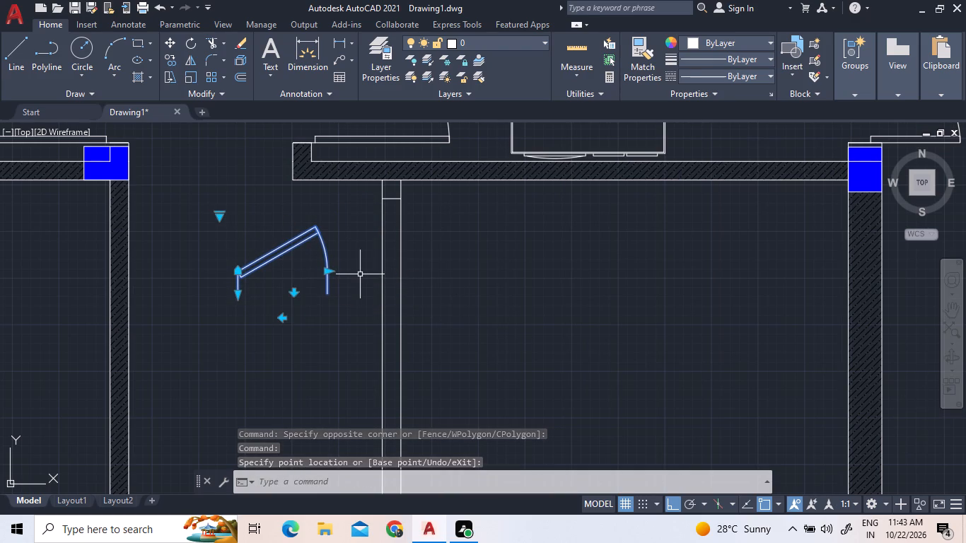
left_click(324, 271)
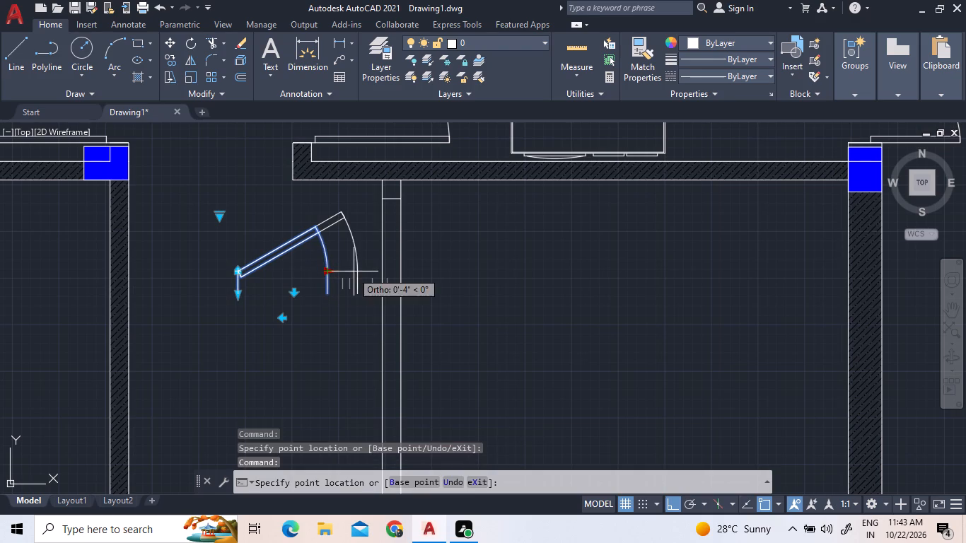
left_click(372, 274)
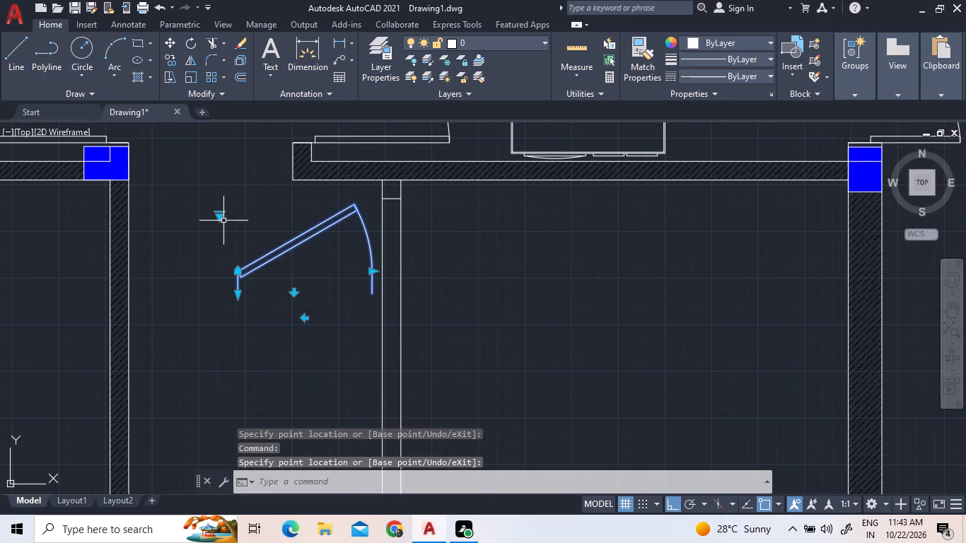
Set the new door's opening angle to Open 90º.
left_click(220, 216)
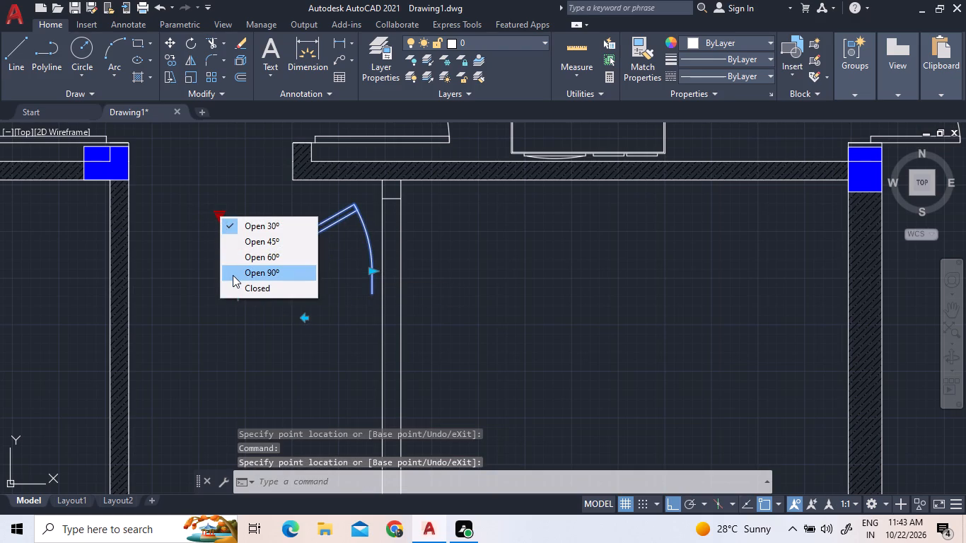
left_click(233, 275)
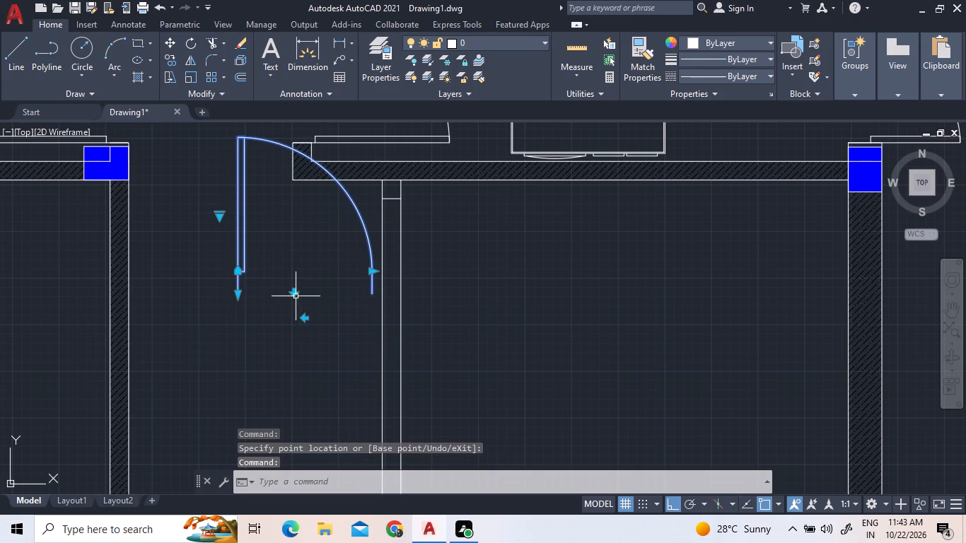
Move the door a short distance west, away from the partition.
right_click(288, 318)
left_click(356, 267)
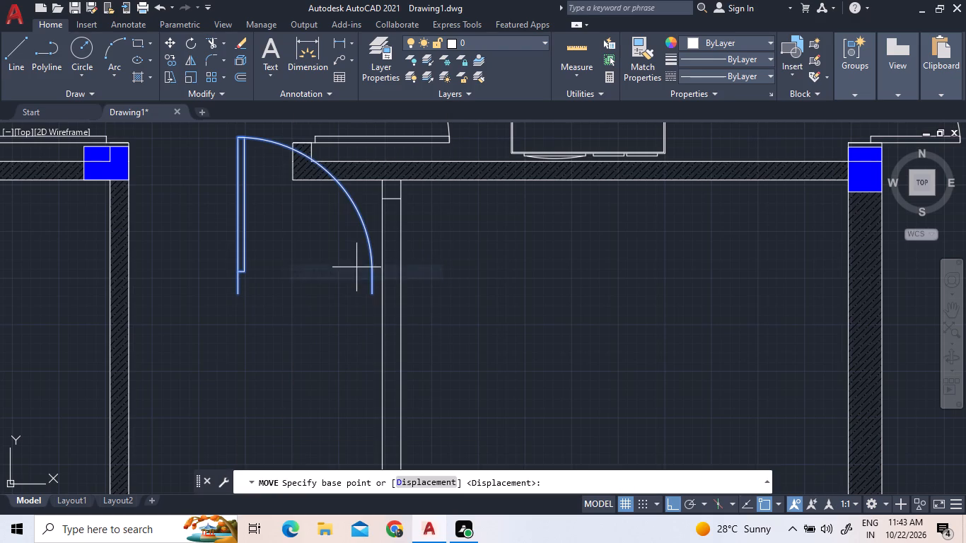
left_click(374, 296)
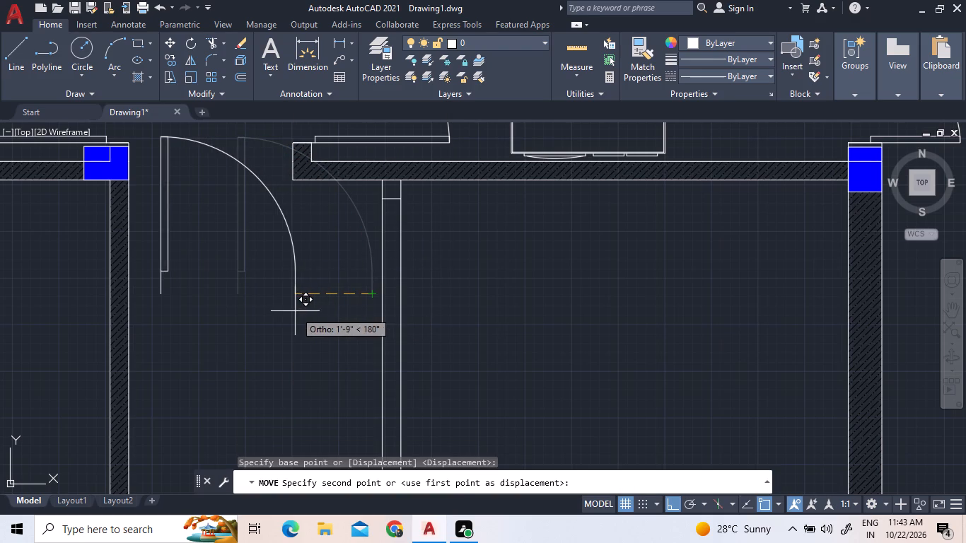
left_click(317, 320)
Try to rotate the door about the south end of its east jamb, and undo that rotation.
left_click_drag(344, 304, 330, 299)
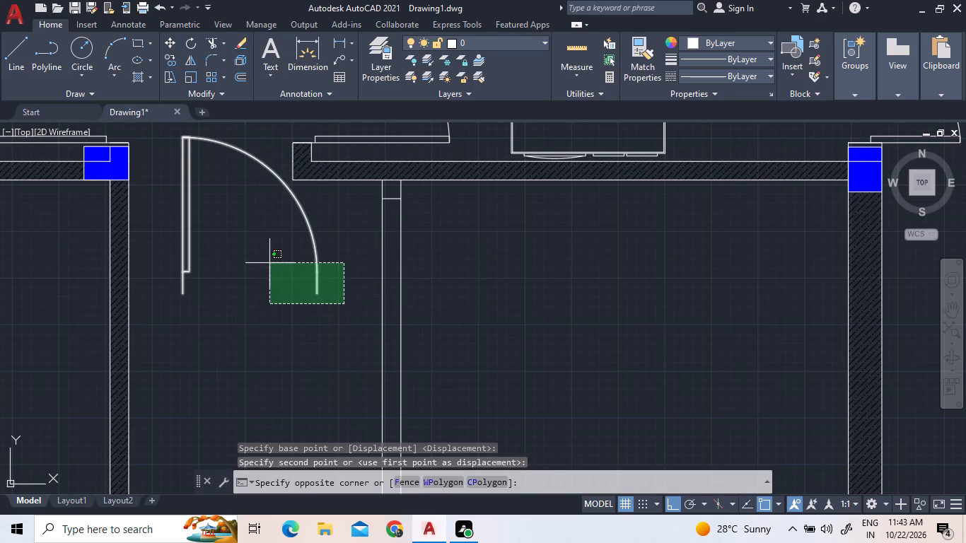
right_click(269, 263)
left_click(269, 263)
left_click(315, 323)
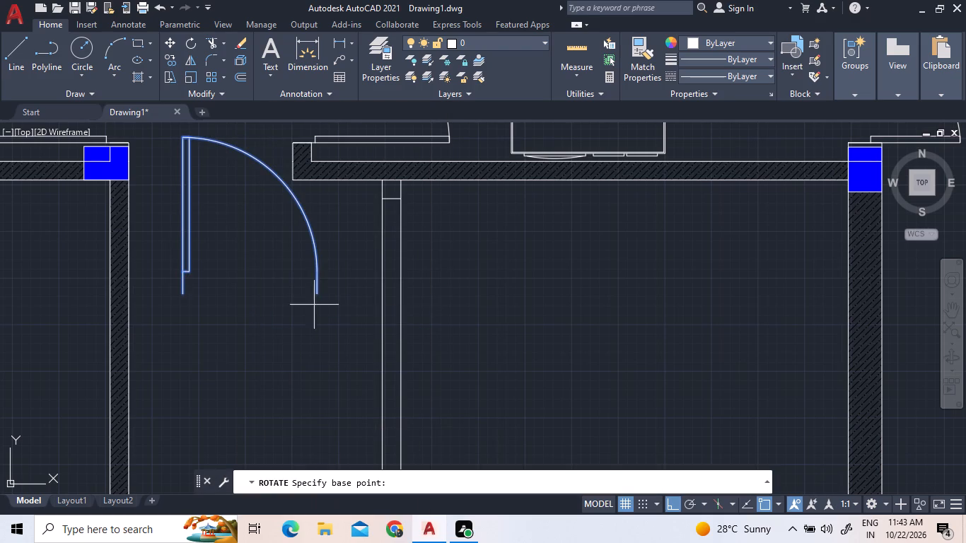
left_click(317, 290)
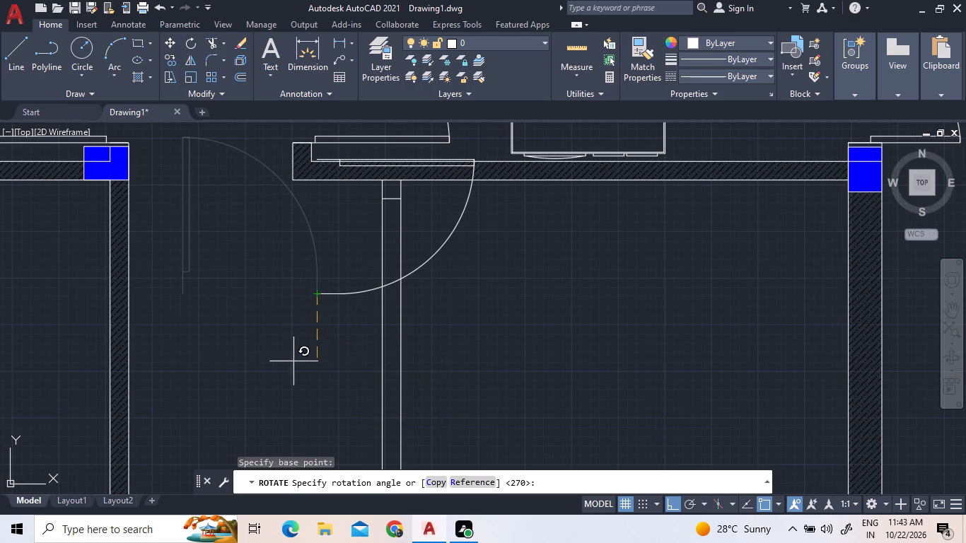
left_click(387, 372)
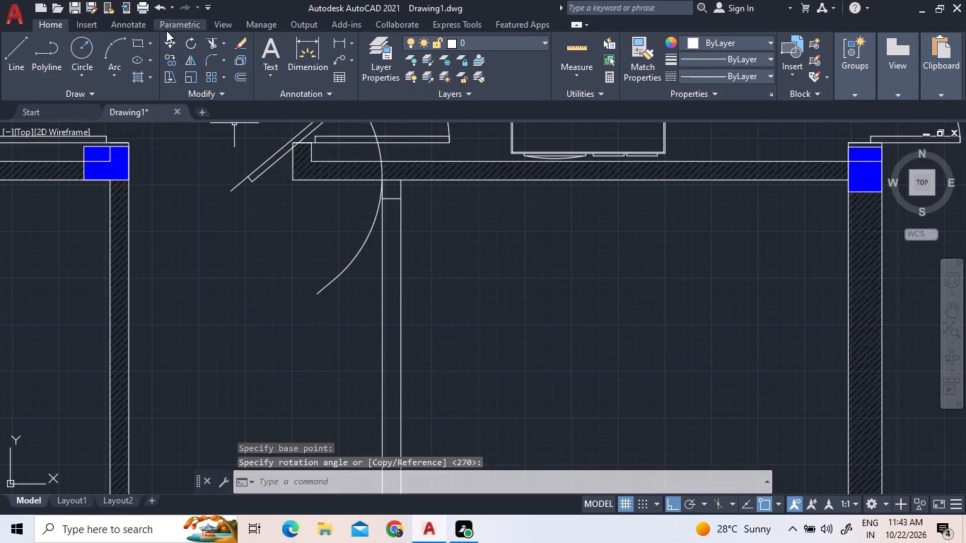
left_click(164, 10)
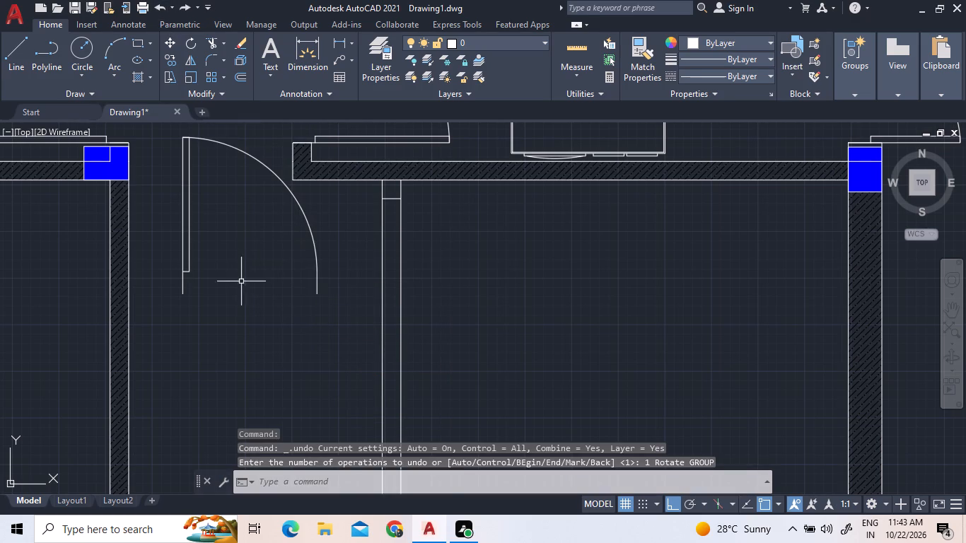
Rotate the door to 270° about the south end of its west jamb so it opens eastward.
left_click(235, 283)
left_click(156, 205)
right_click(183, 205)
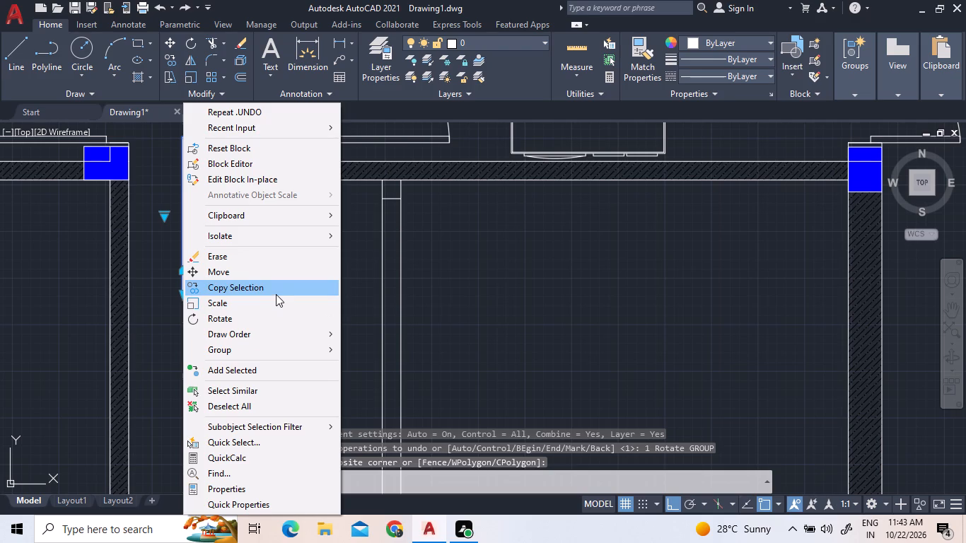
left_click(281, 315)
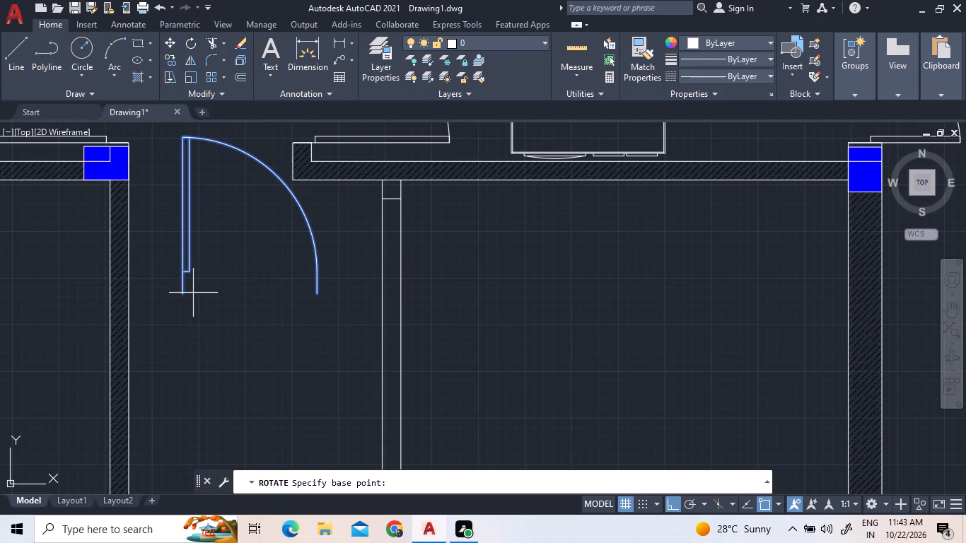
left_click(178, 296)
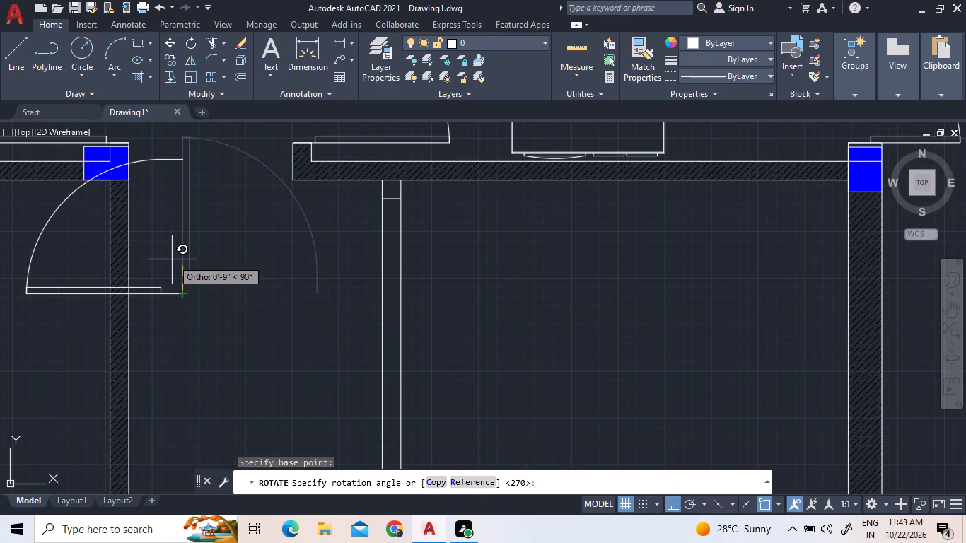
left_click(182, 381)
Move the door by its northwest jamb end onto the west end of the opening line inside the partition.
left_click(242, 329)
left_click(204, 276)
right_click(204, 276)
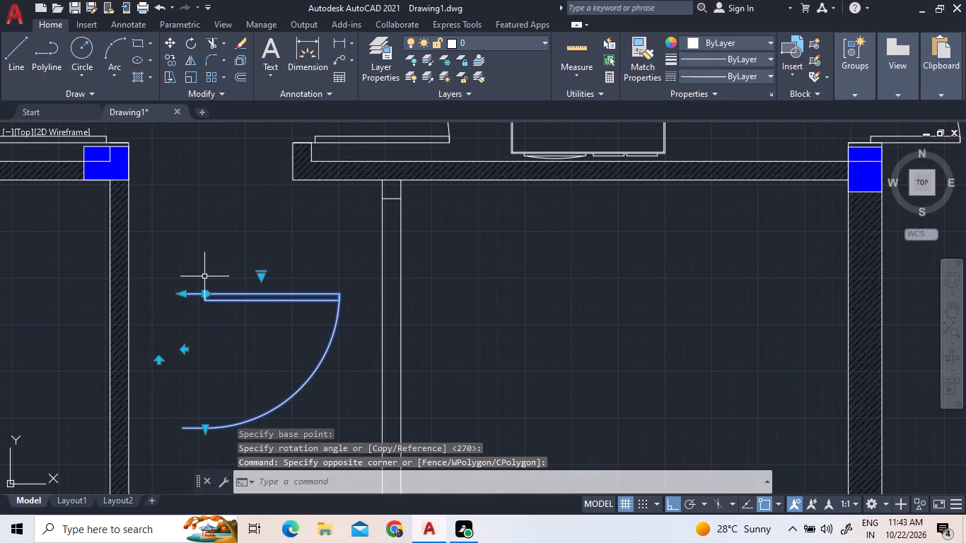
left_click(227, 269)
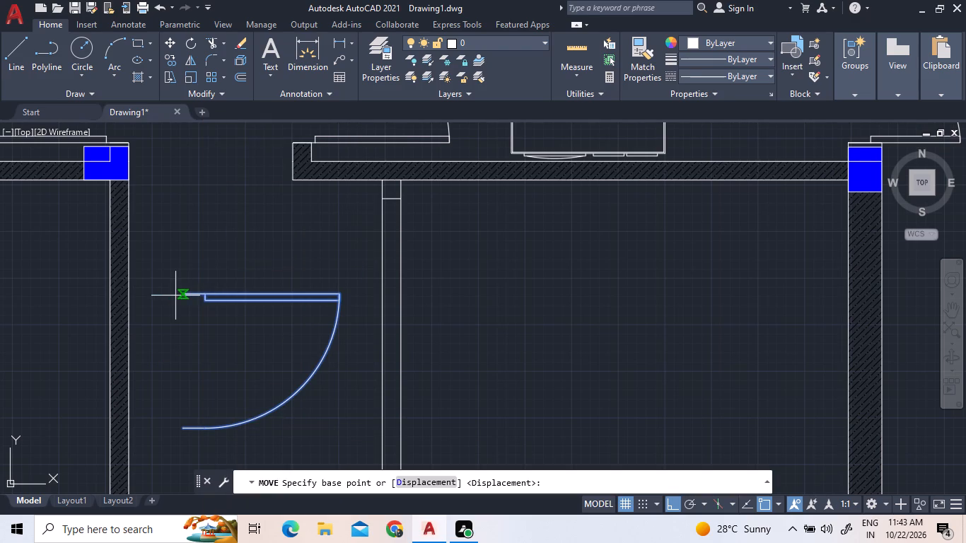
left_click(181, 295)
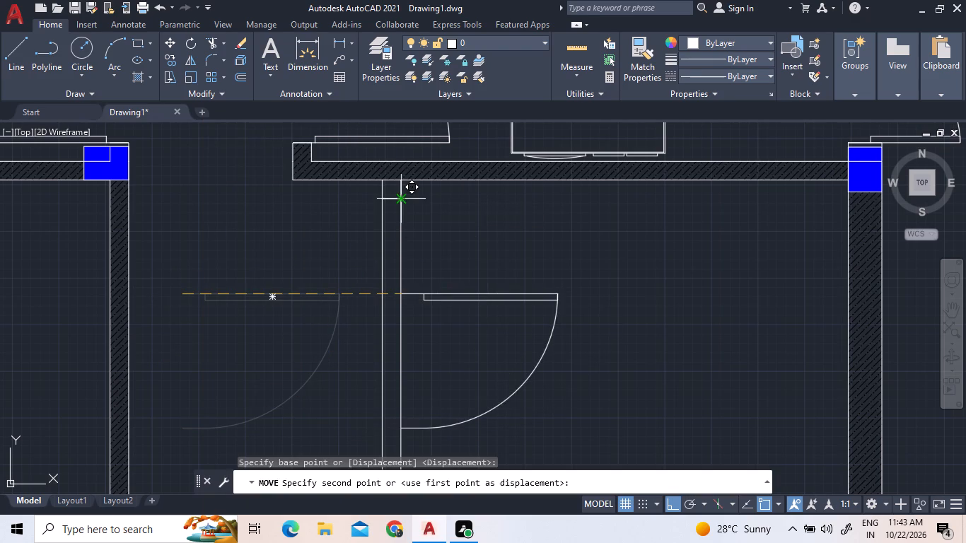
scroll(388, 198, "up", 4)
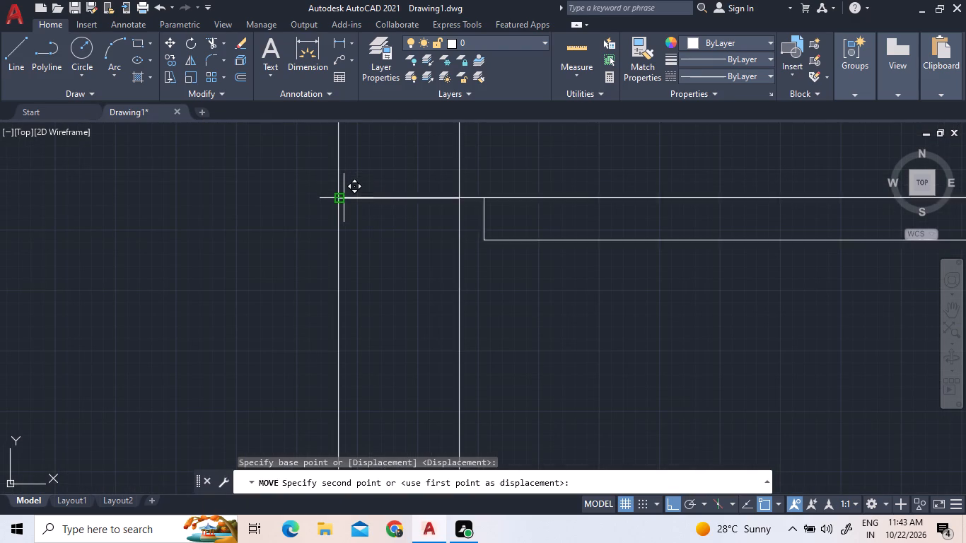
left_click(342, 202)
scroll(402, 219, "down", 3)
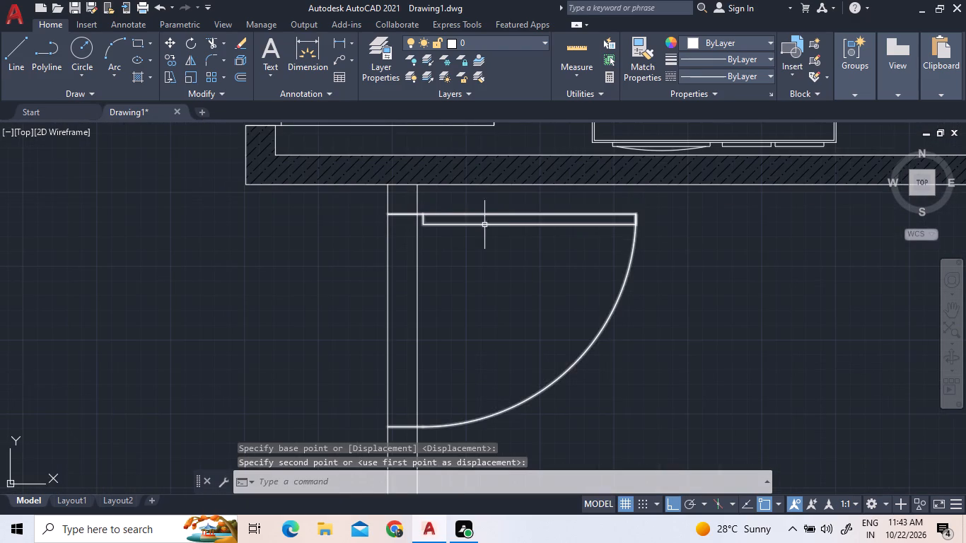
Trim both partition faces between the door's jambs to clear the door opening.
left_click(217, 48)
left_click(386, 298)
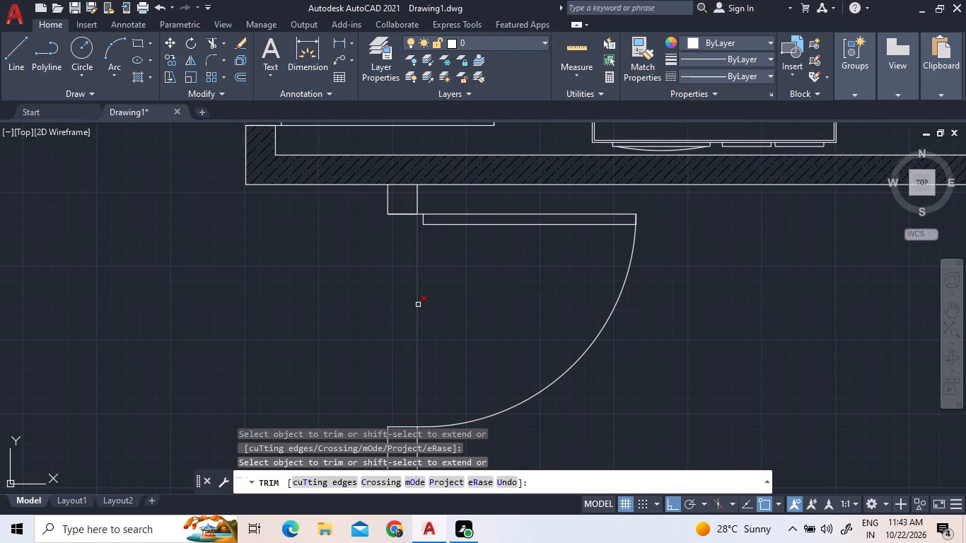
left_click(416, 304)
scroll(417, 303, "down", 3)
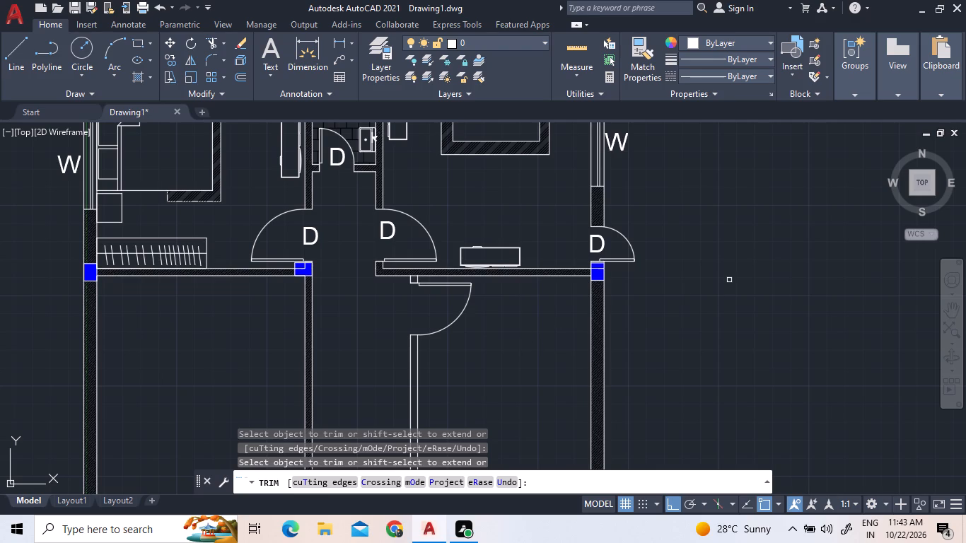
scroll(695, 327, "up", 3)
scroll(695, 327, "down", 3)
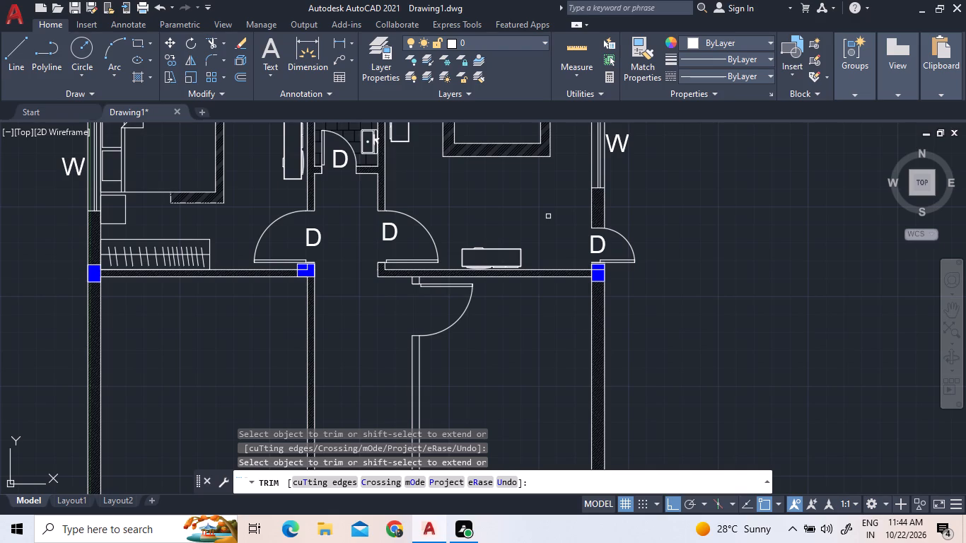
scroll(535, 312, "down", 1)
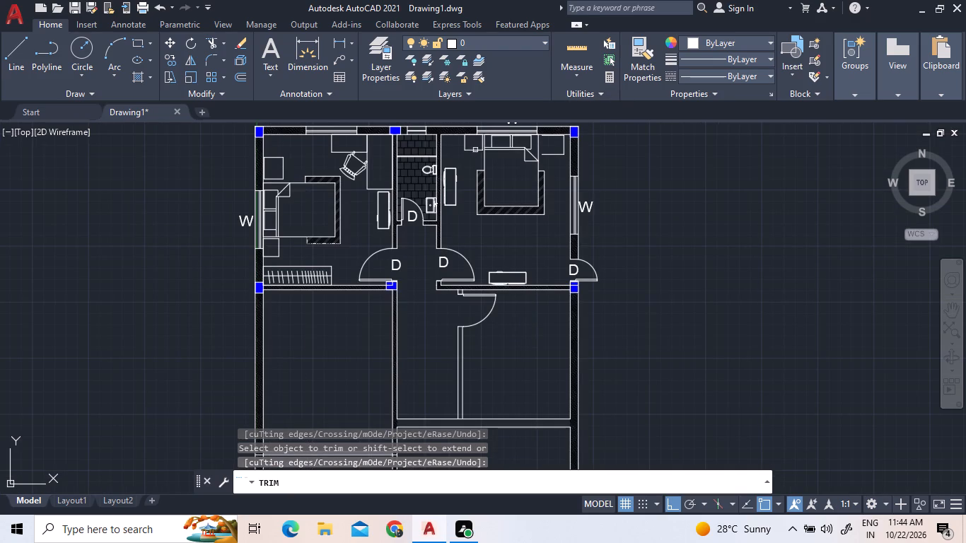
right_click(718, 259)
left_click(735, 269)
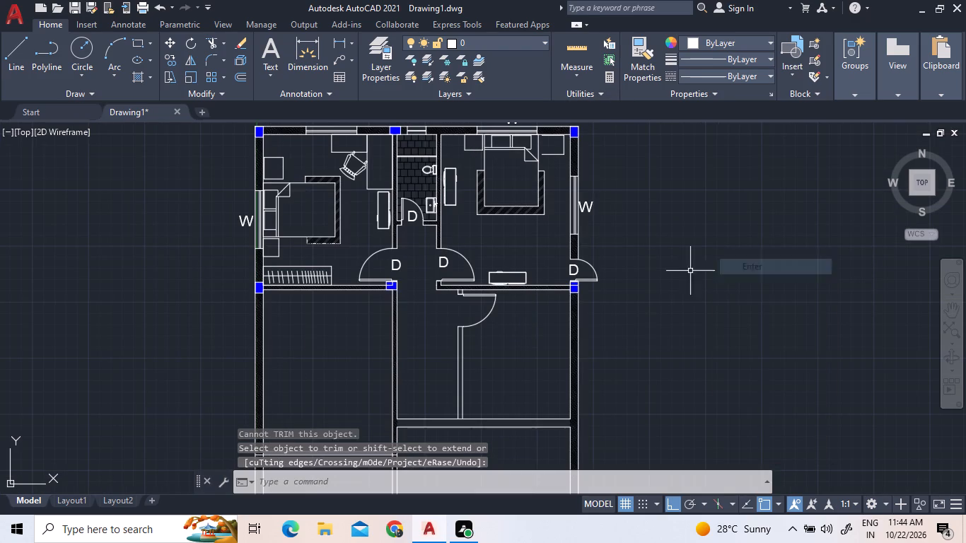
Copy the wardrobe with its hangers from the northwest bedroom to the north wall of the partitioned room south of the northeast bedroom.
scroll(291, 273, "up", 3)
left_click(482, 310)
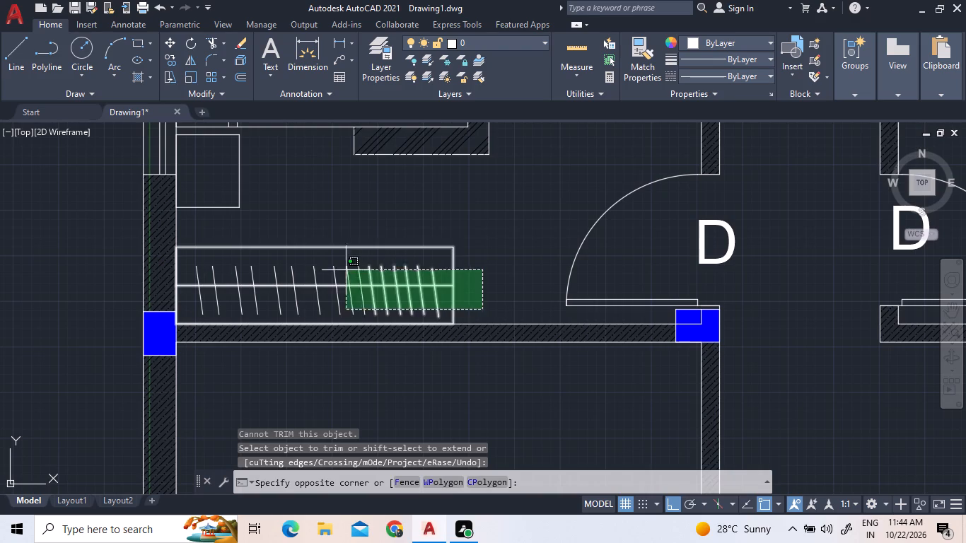
left_click(281, 235)
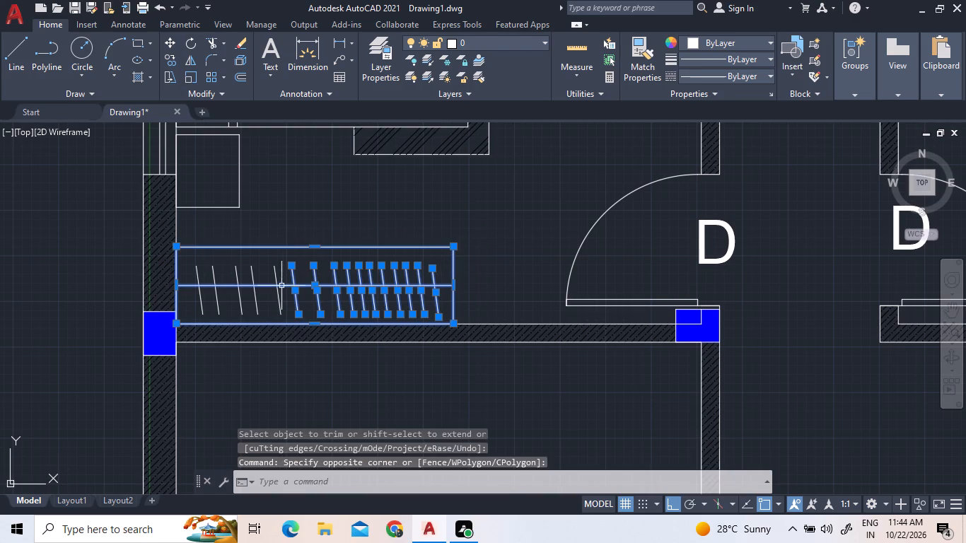
left_click_drag(289, 309, 273, 306)
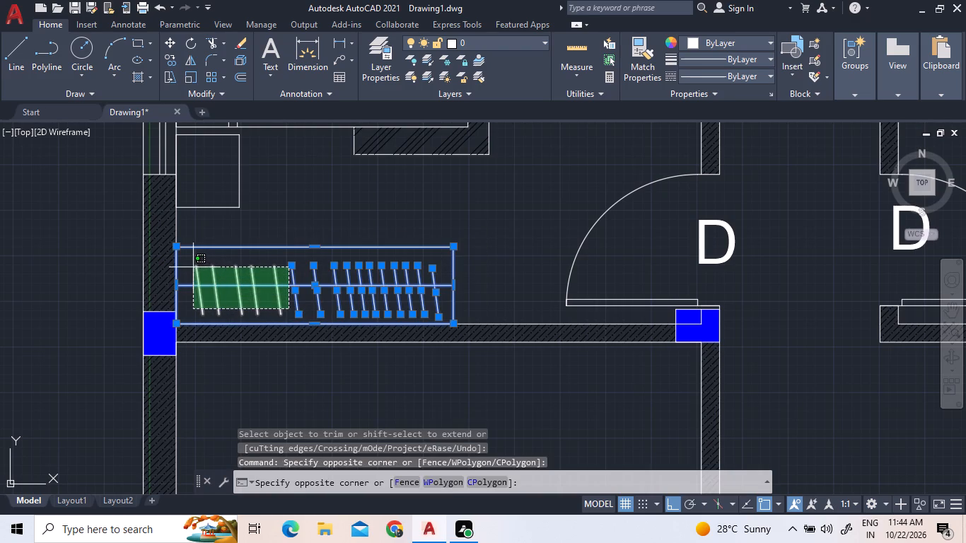
left_click(194, 269)
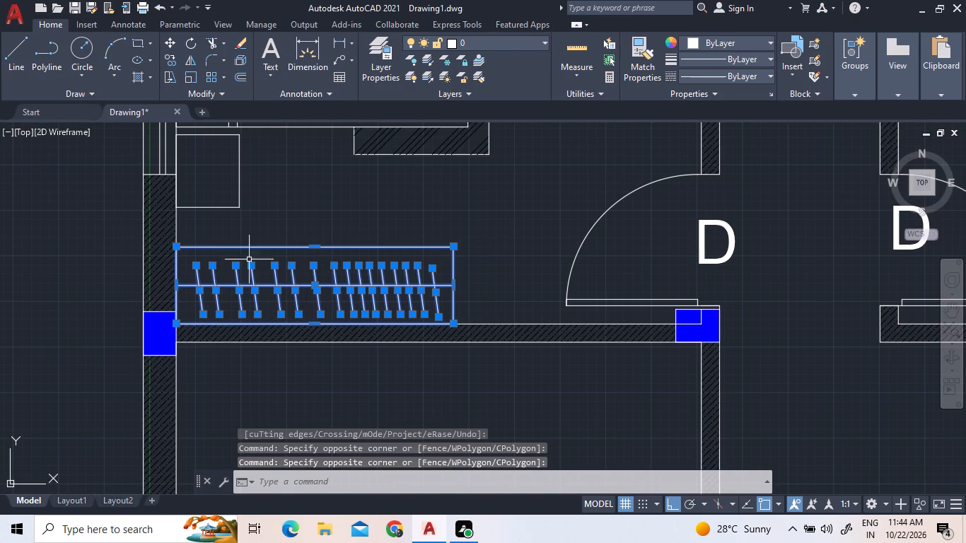
right_click(347, 226)
left_click(380, 313)
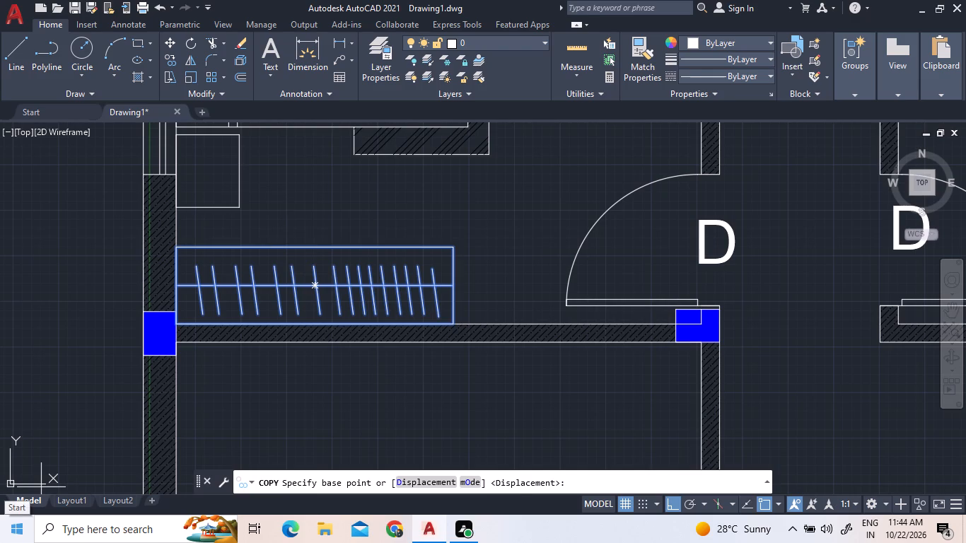
right_click(333, 228)
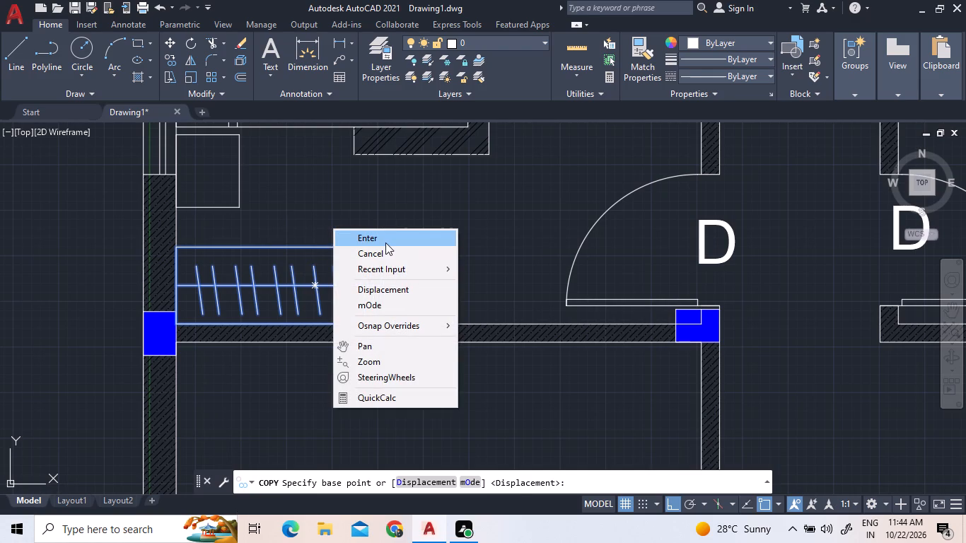
left_click(291, 281)
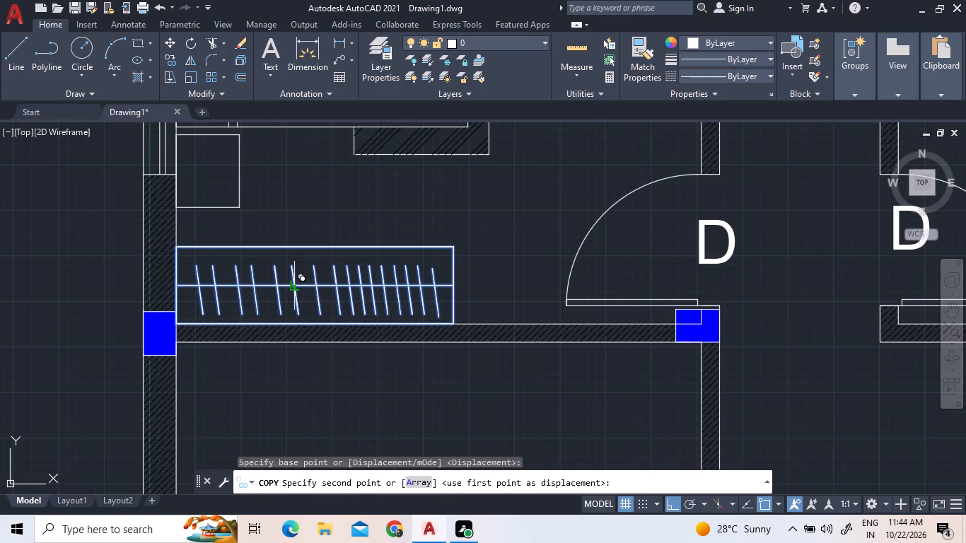
scroll(305, 303, "down", 4)
scroll(459, 320, "up", 1)
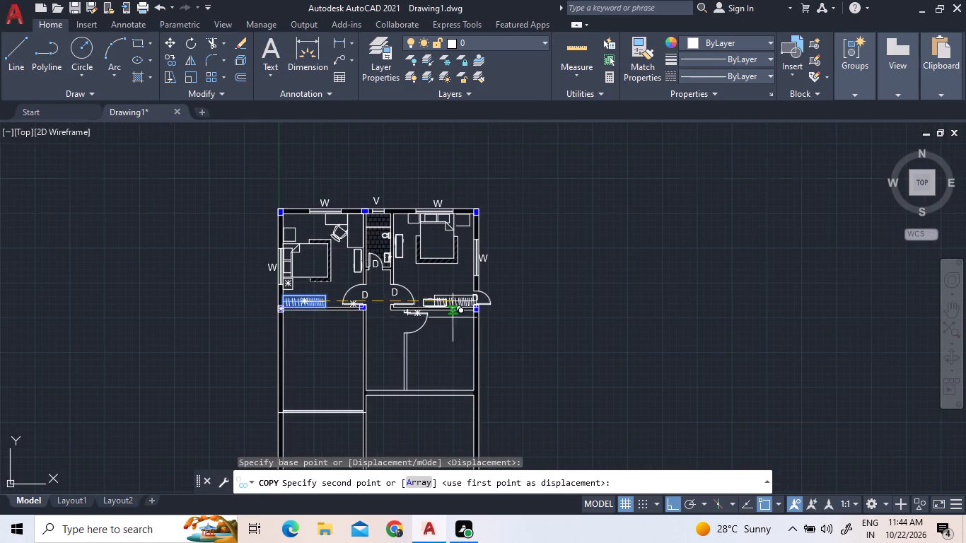
scroll(459, 320, "up", 1)
scroll(376, 297, "up", 3)
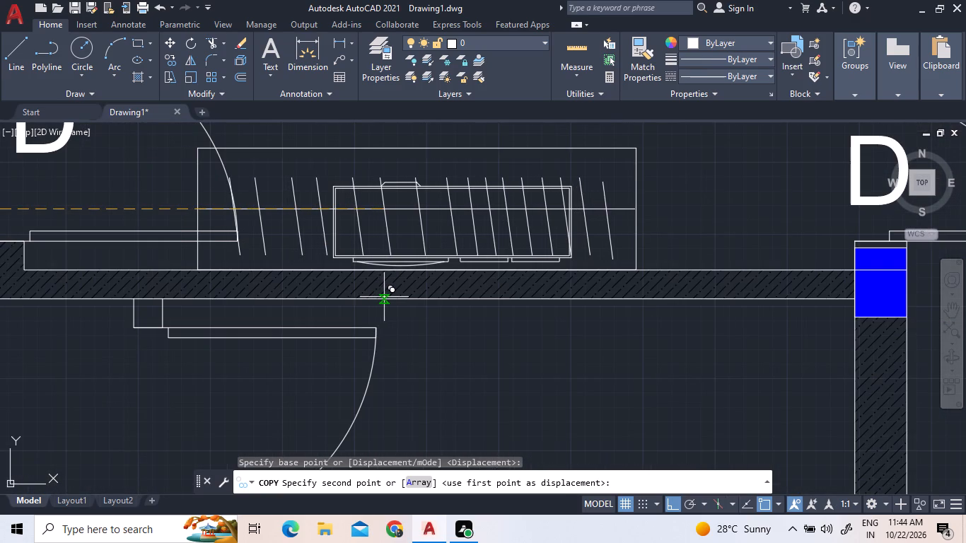
key("F8")
scroll(430, 316, "down", 2)
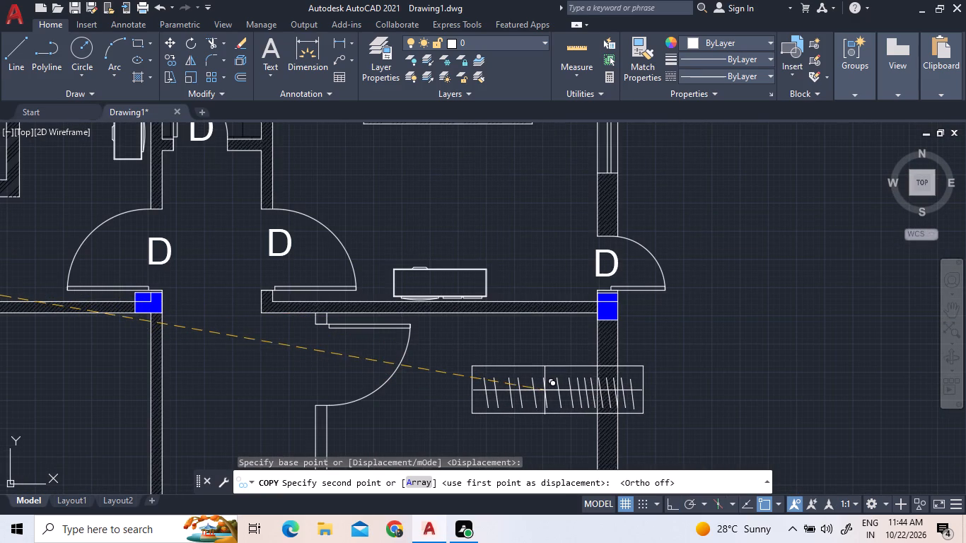
scroll(501, 354, "up", 3)
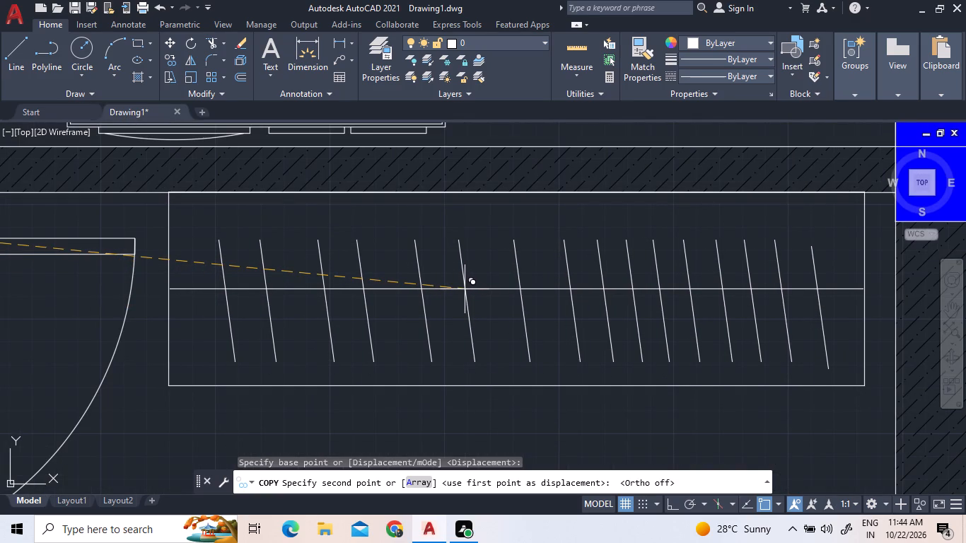
left_click(466, 291)
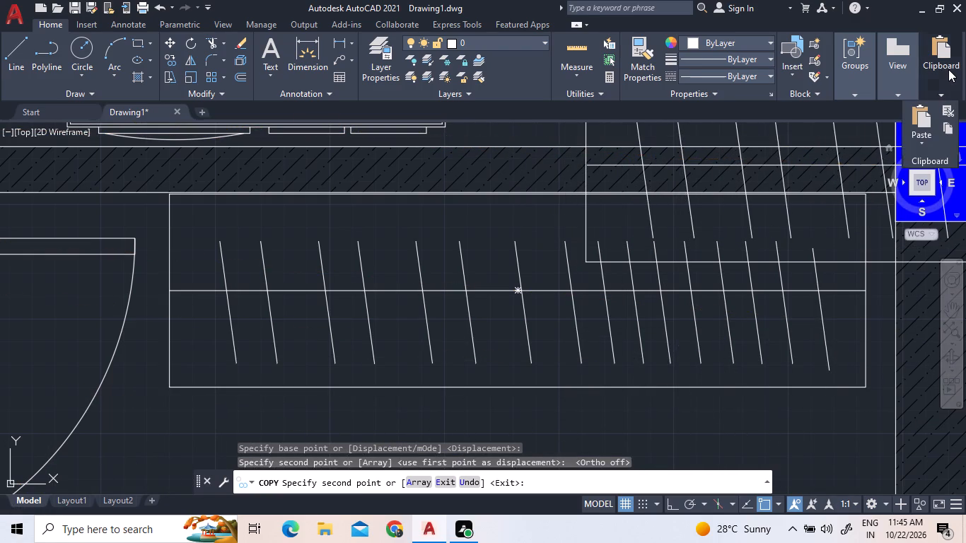
scroll(947, 97, "down", 4)
scroll(731, 274, "down", 1)
scroll(588, 296, "down", 6)
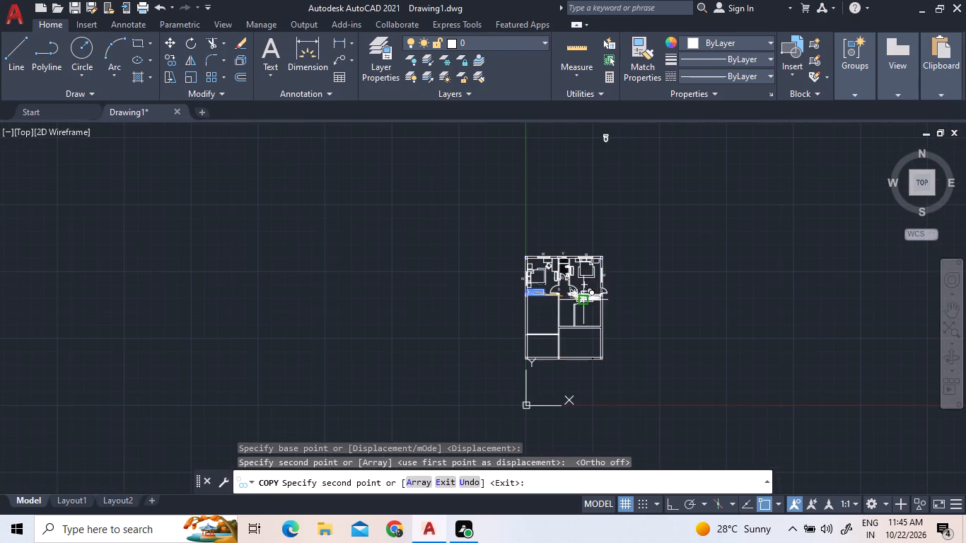
key("Escape")
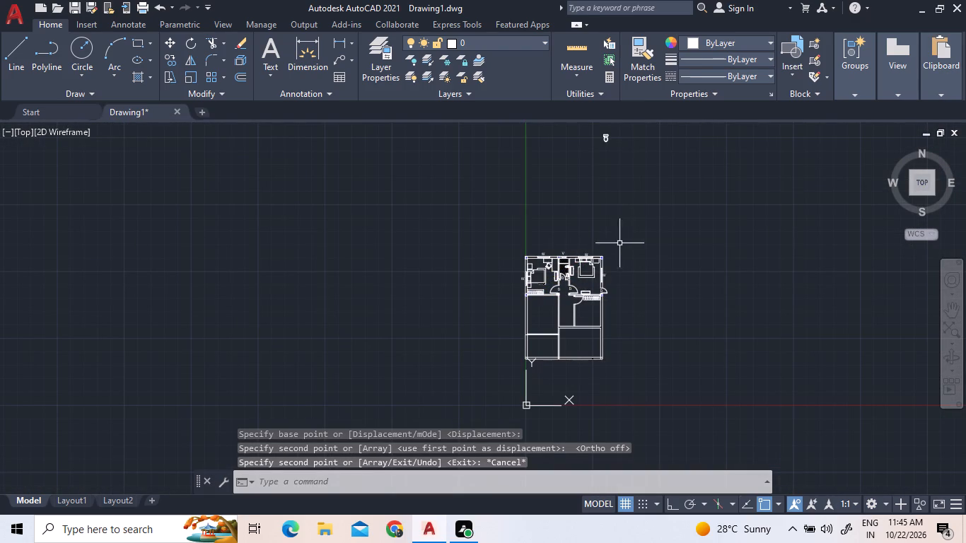
Draw a line closing the open west side of the bedside table east of the bed in the northeast bedroom.
scroll(590, 262, "up", 6)
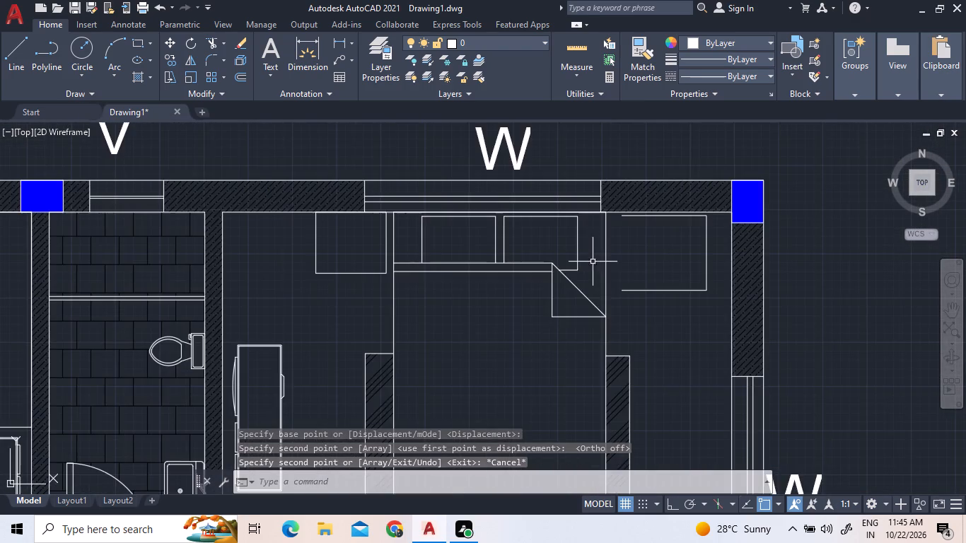
scroll(602, 281, "down", 2)
scroll(620, 271, "up", 2)
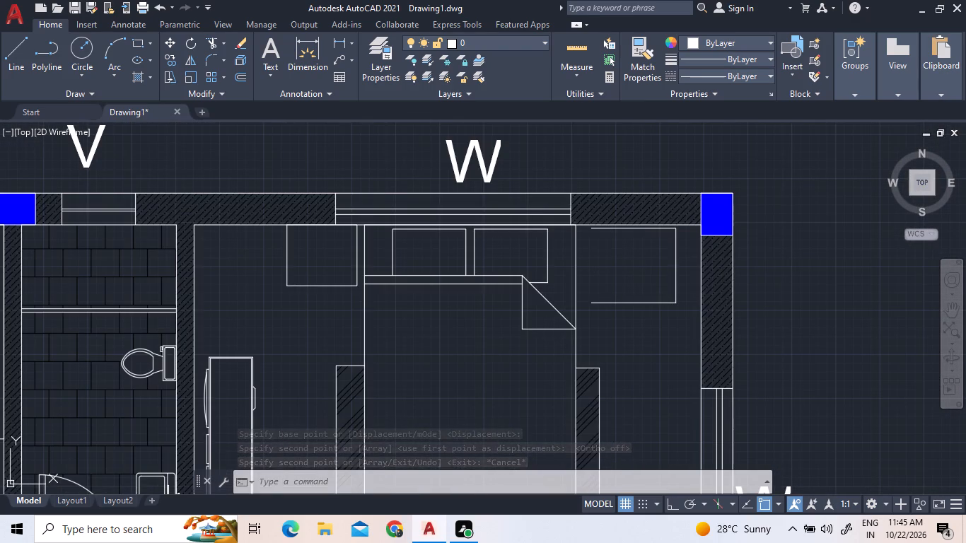
left_click(18, 50)
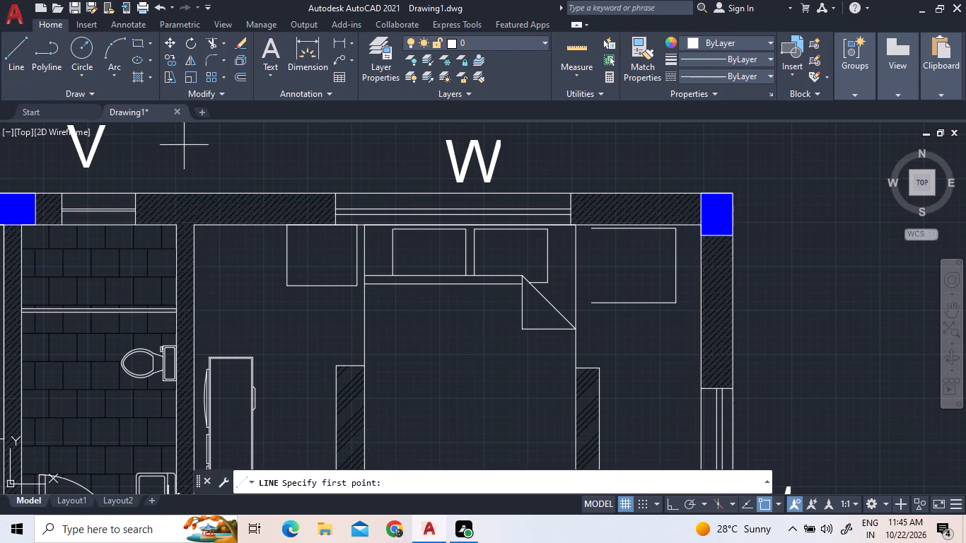
left_click_drag(595, 227, 595, 233)
left_click(592, 298)
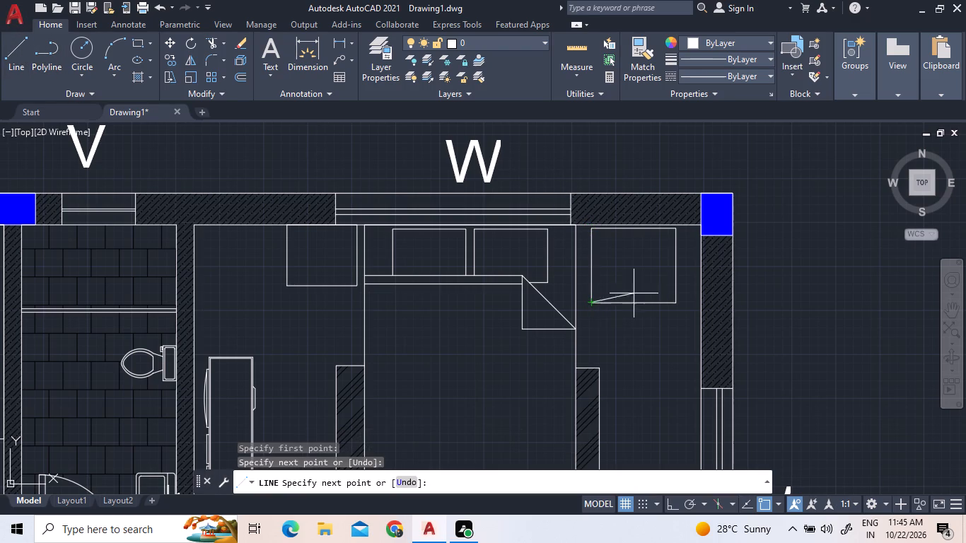
right_click(627, 320)
left_click(637, 321)
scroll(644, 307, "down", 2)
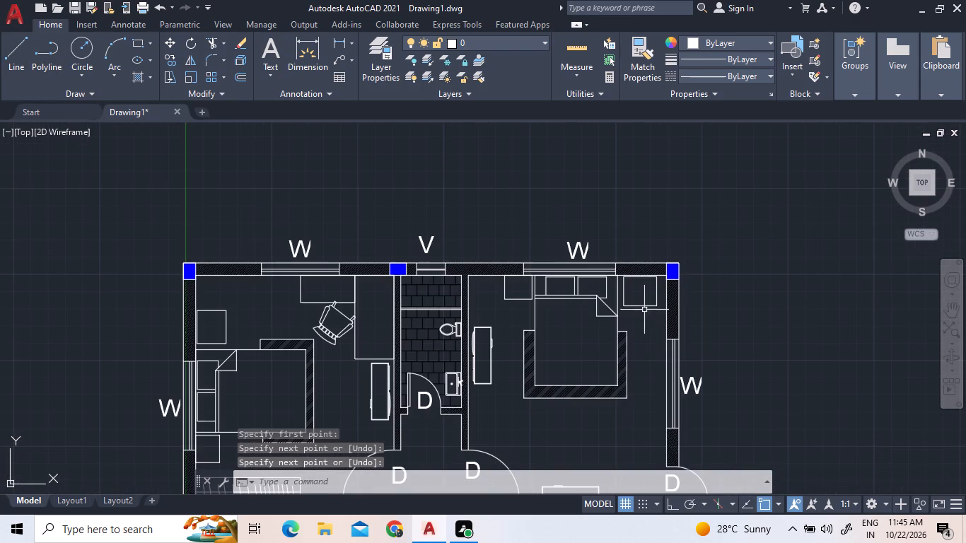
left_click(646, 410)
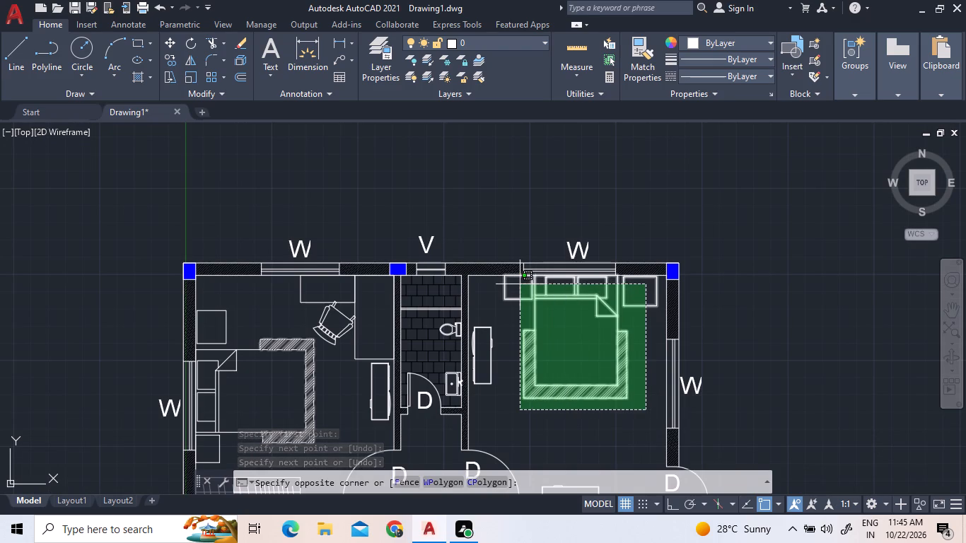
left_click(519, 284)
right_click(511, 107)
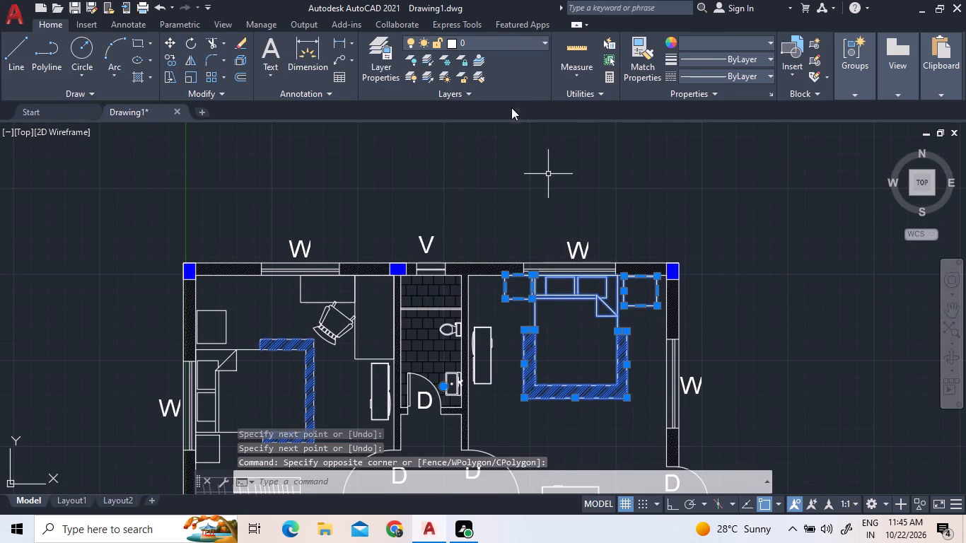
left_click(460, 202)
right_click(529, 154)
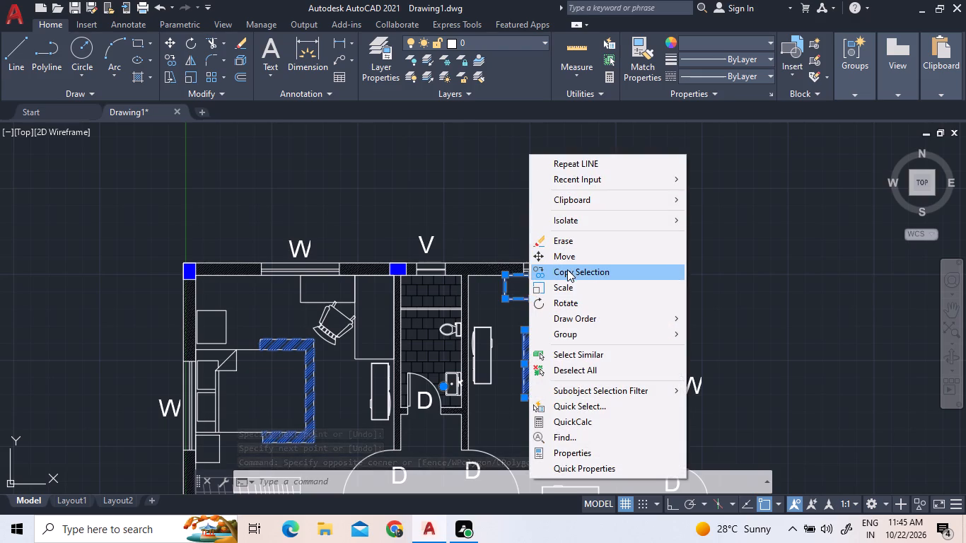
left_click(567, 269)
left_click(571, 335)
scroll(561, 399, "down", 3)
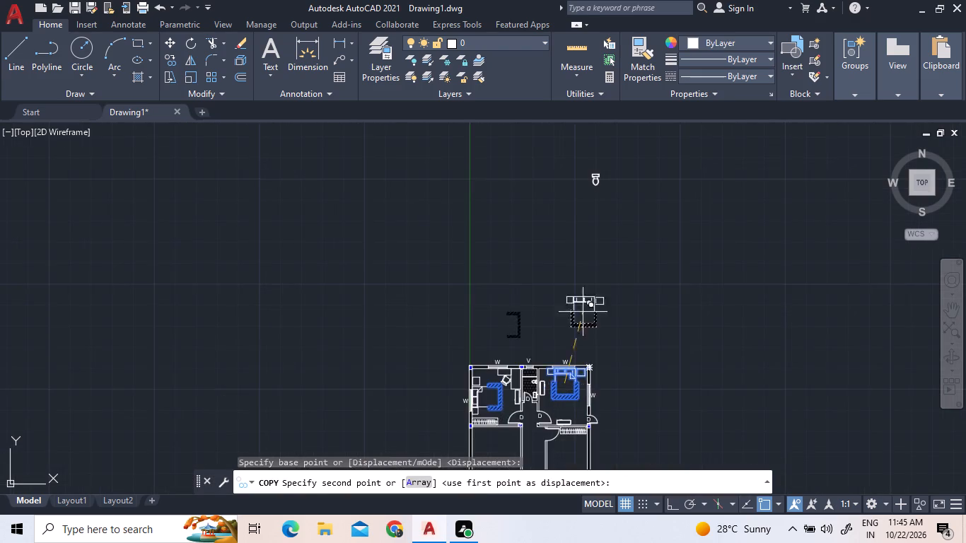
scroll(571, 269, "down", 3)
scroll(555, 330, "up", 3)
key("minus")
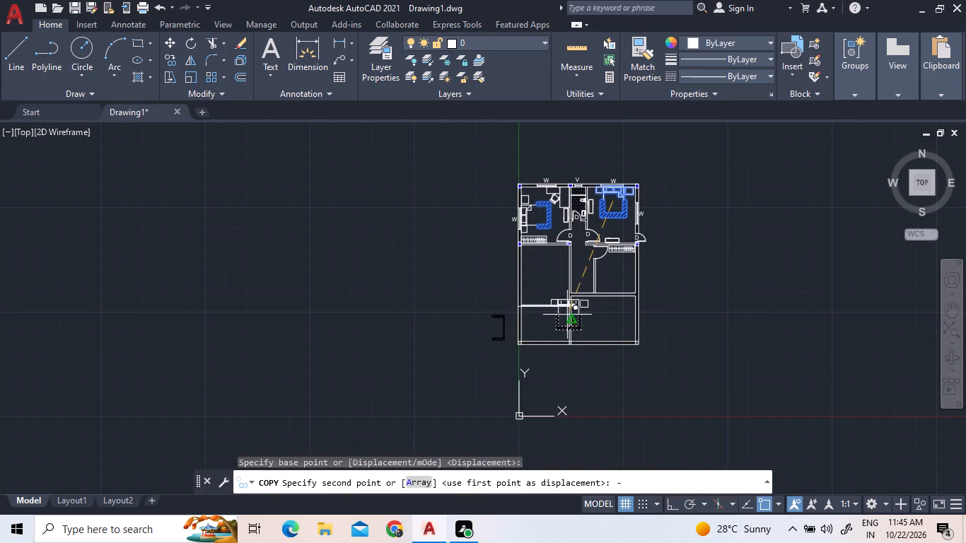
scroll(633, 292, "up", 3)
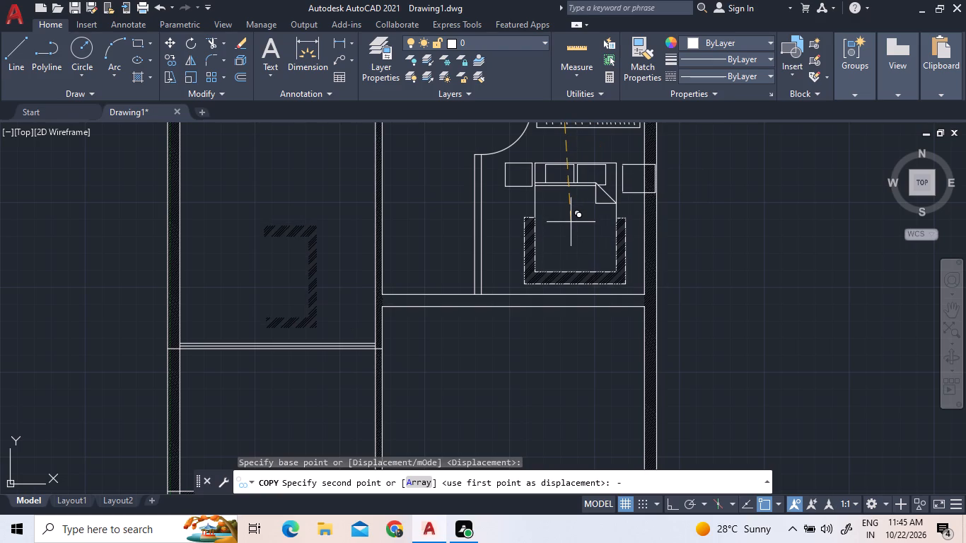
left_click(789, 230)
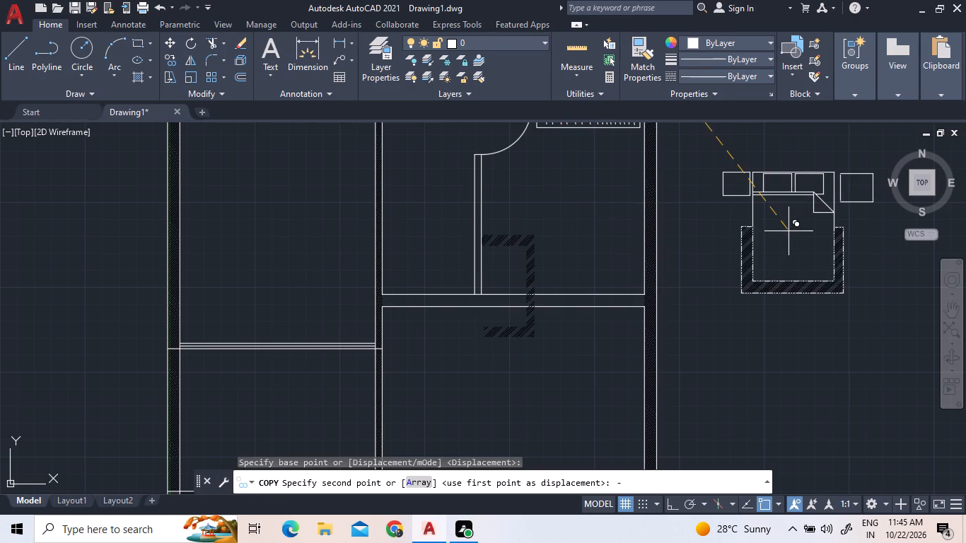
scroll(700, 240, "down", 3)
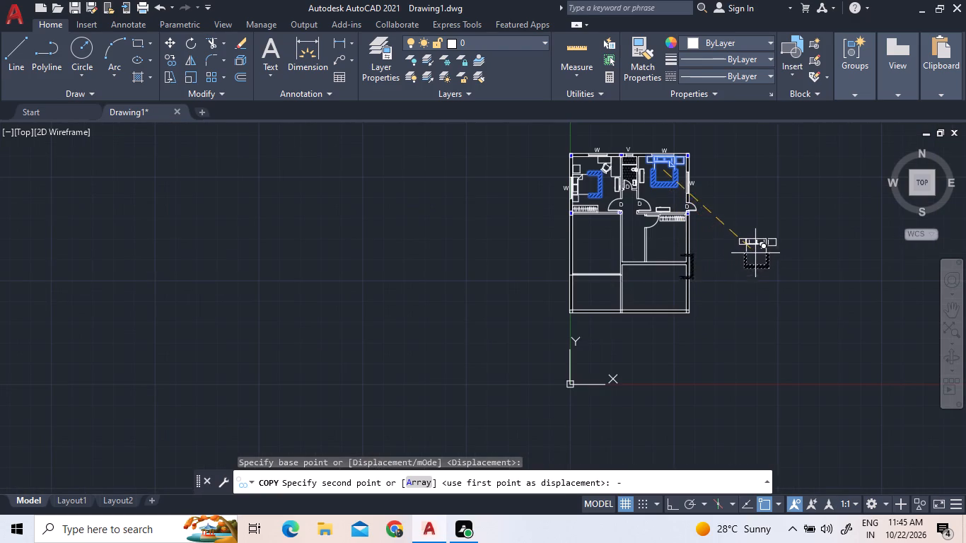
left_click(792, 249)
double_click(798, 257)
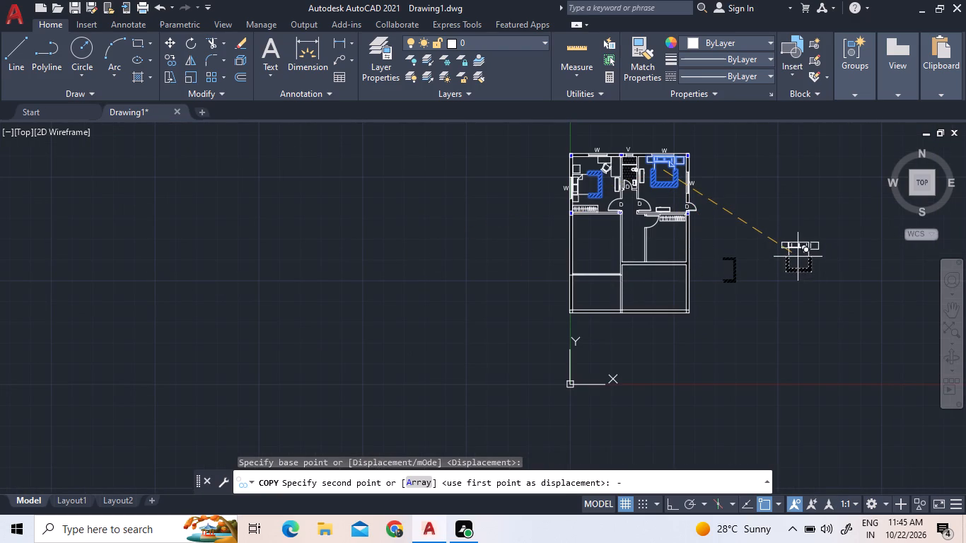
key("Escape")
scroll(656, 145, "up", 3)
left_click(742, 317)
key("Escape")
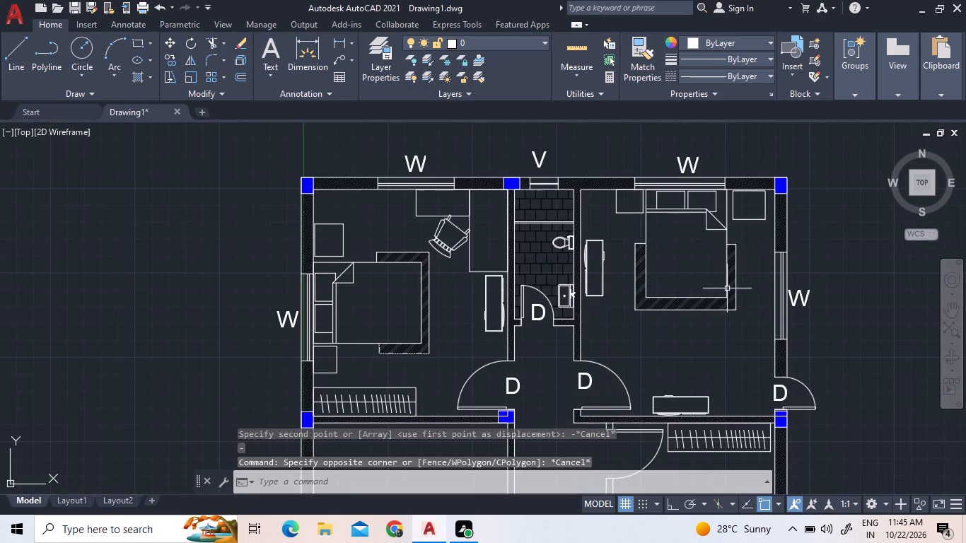
Copy the northeast bedroom's bed, both bedside tables and the rug hatch to the empty area east of the floor plan.
left_click_drag(696, 199, 682, 199)
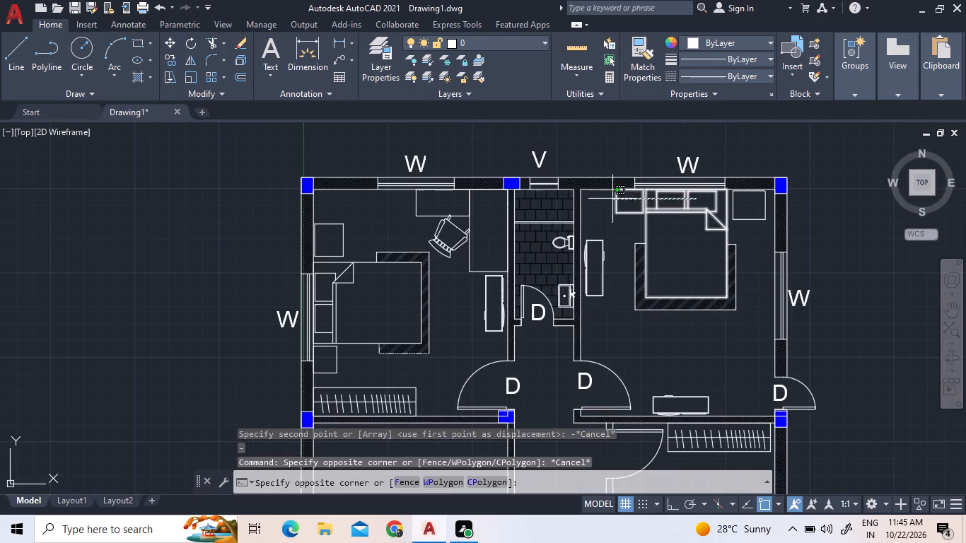
left_click(603, 203)
left_click(760, 202)
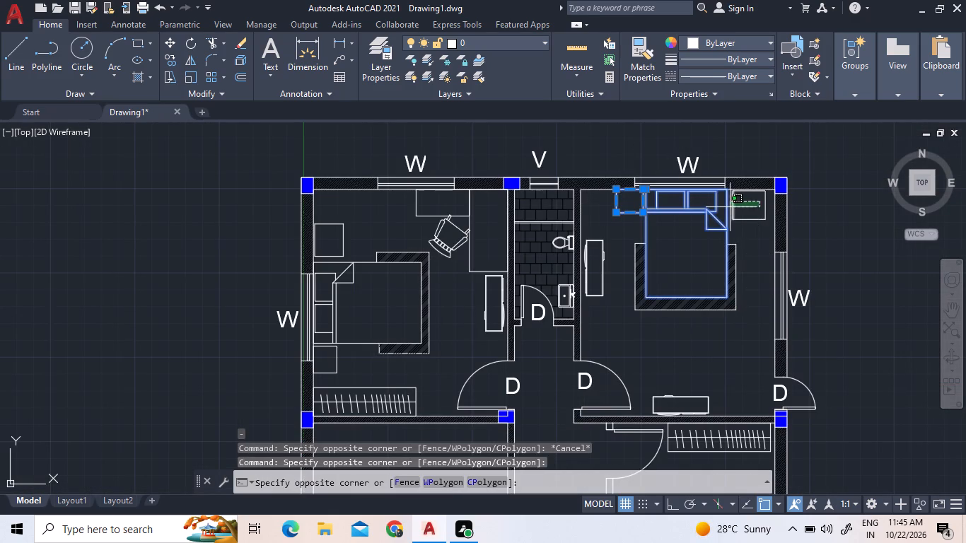
left_click(730, 207)
scroll(746, 172, "up", 3)
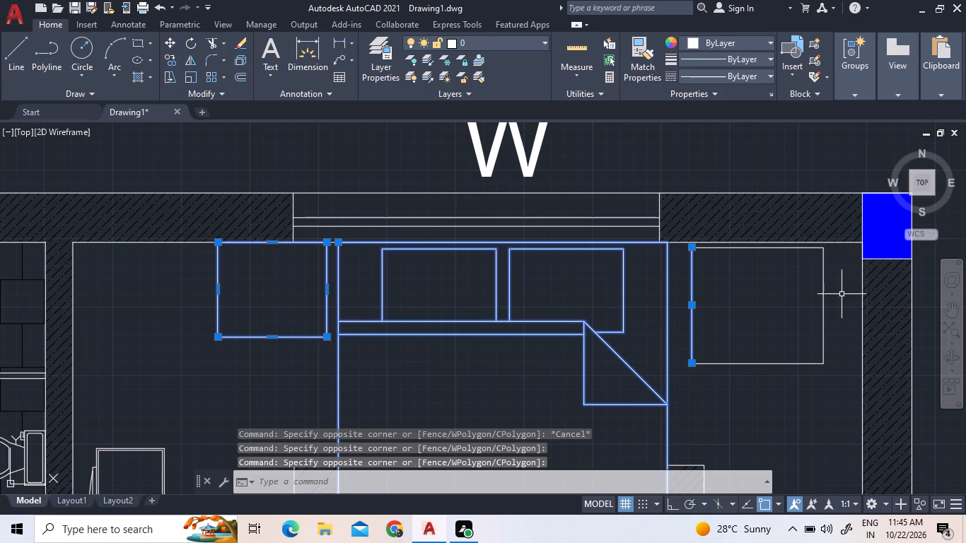
left_click_drag(843, 296, 837, 294)
left_click(763, 247)
scroll(751, 262, "down", 2)
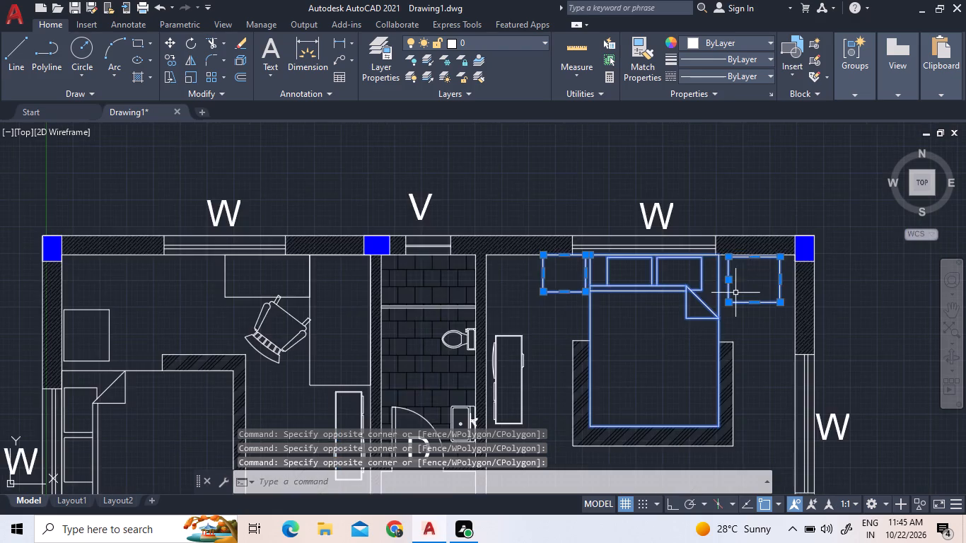
scroll(735, 293, "down", 2)
scroll(716, 357, "up", 3)
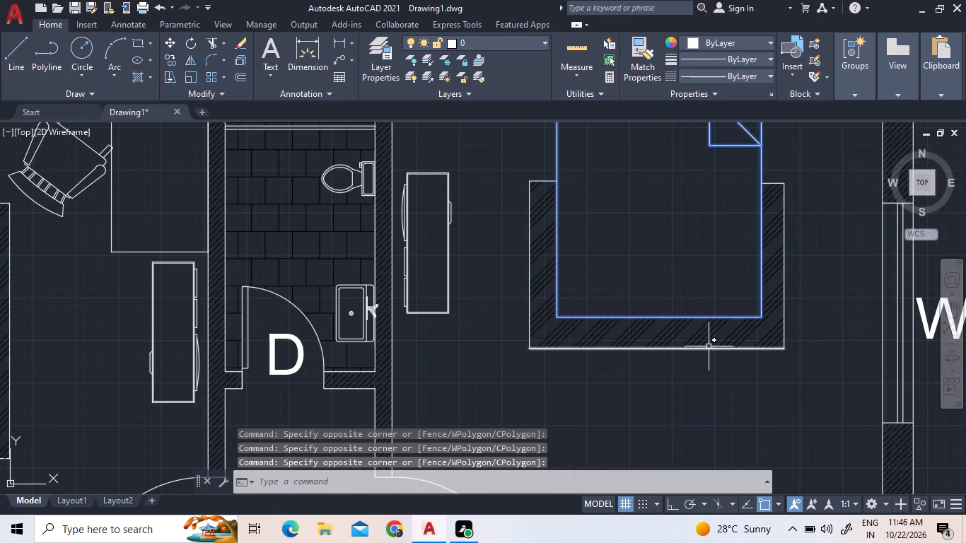
left_click(709, 346)
left_click(581, 260)
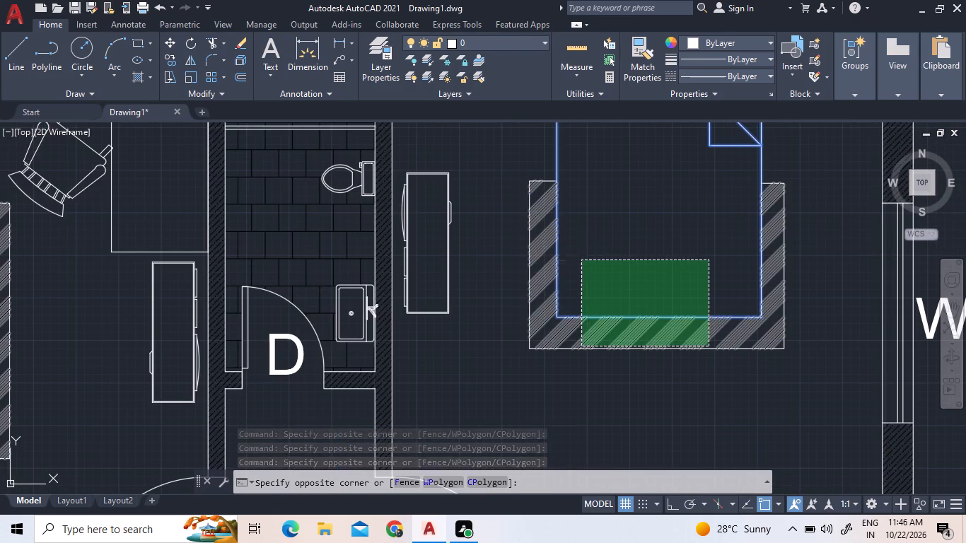
scroll(552, 240, "down", 3)
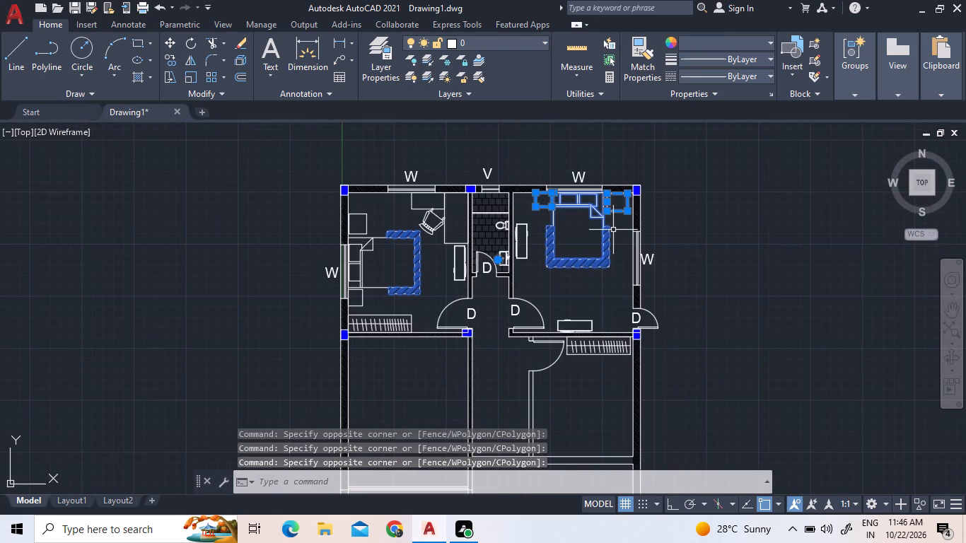
right_click(720, 203)
left_click(768, 311)
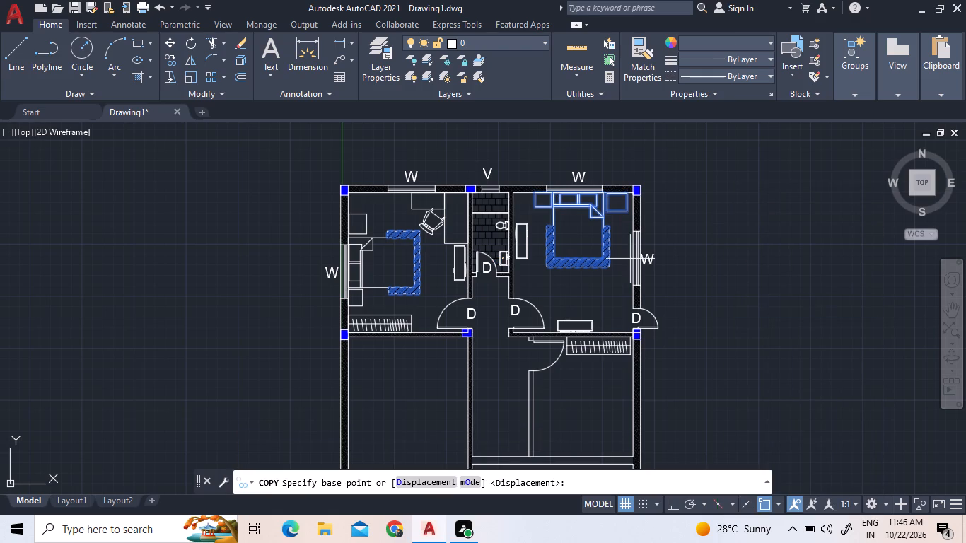
left_click(566, 225)
scroll(787, 274, "down", 2)
left_click(842, 289)
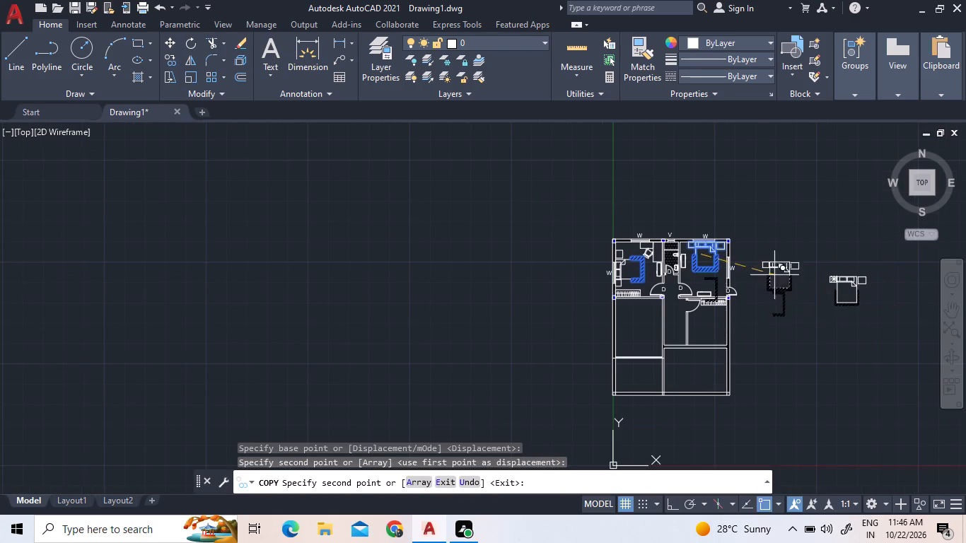
key("Escape")
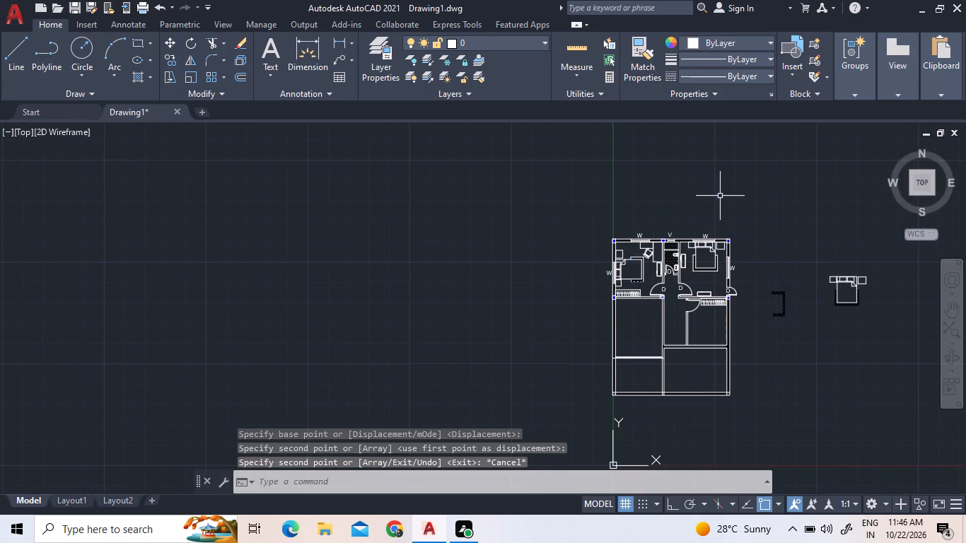
scroll(735, 201, "up", 2)
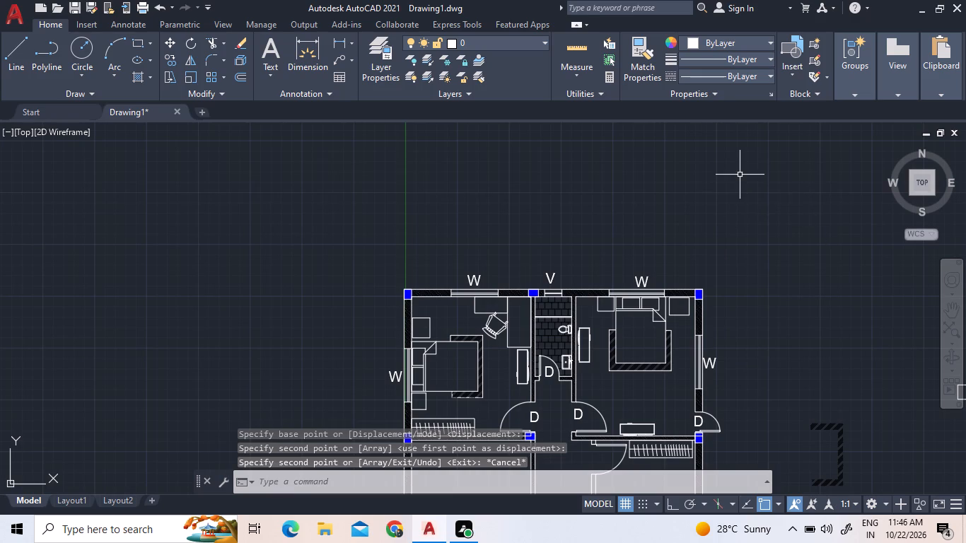
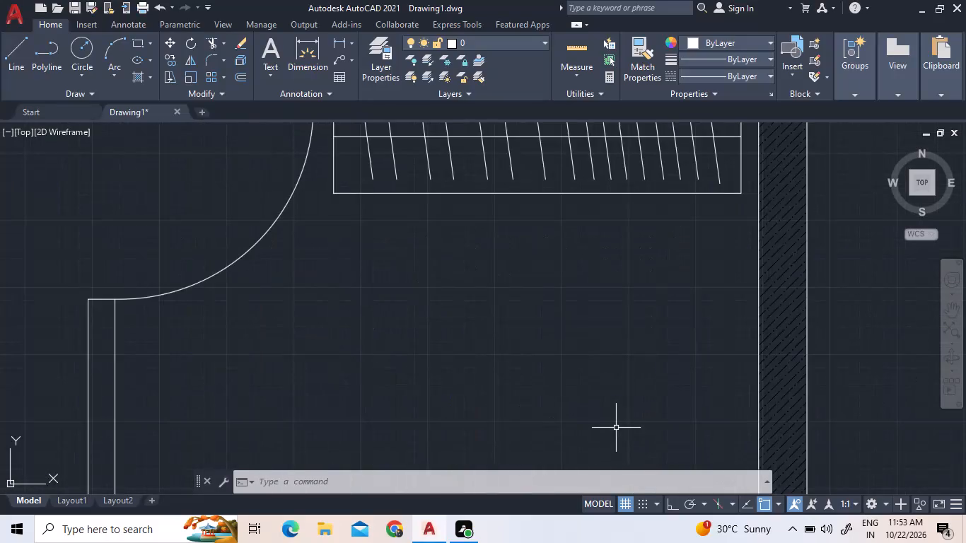
Mirror the northeast bedroom's east door and its D label southward about the horizontal line through the blue column, keeping the original.
scroll(571, 375, "down", 2)
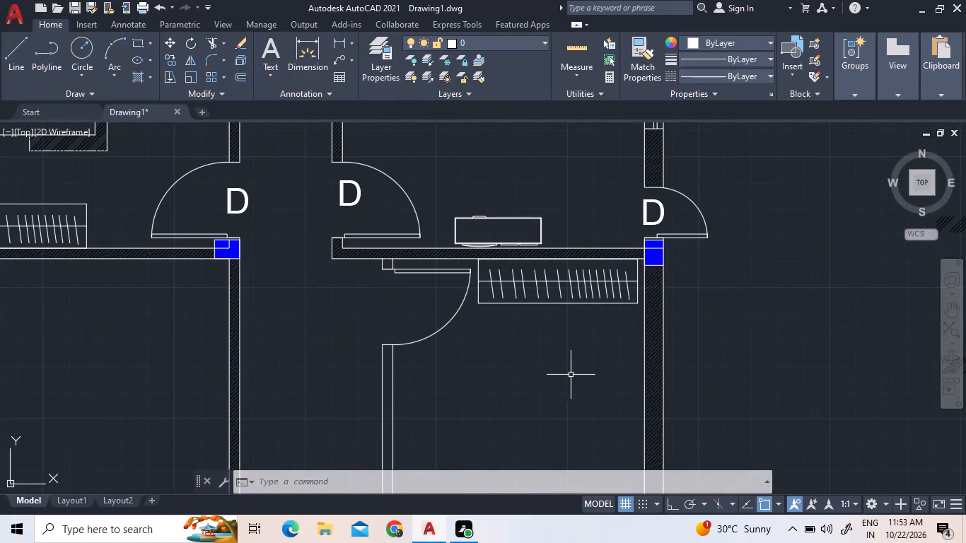
middle_click_drag(668, 384, 582, 356)
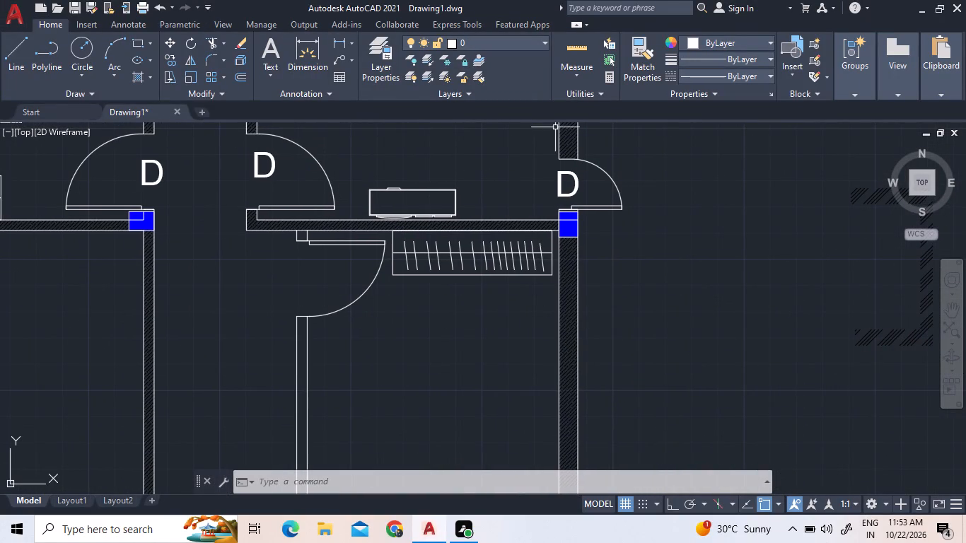
scroll(616, 249, "up", 1)
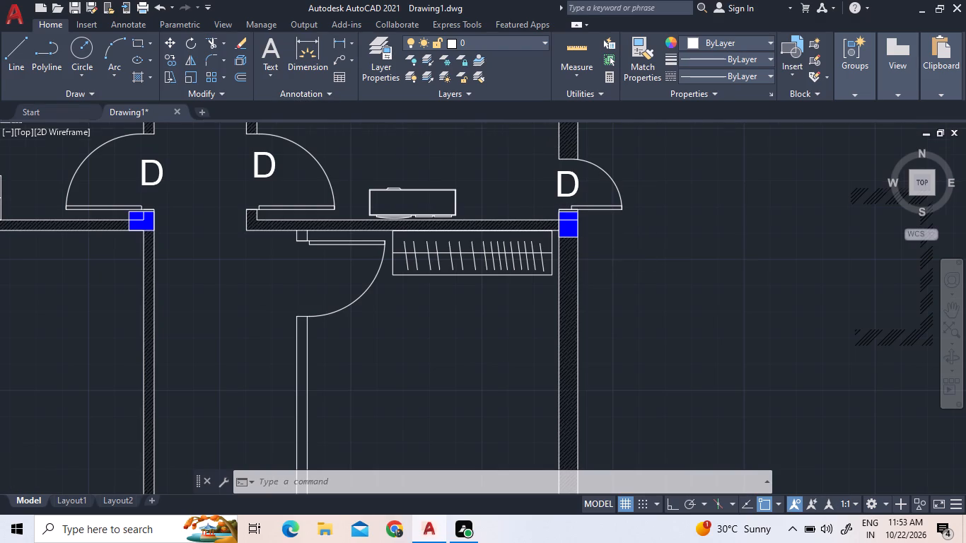
middle_click_drag(535, 271, 489, 274)
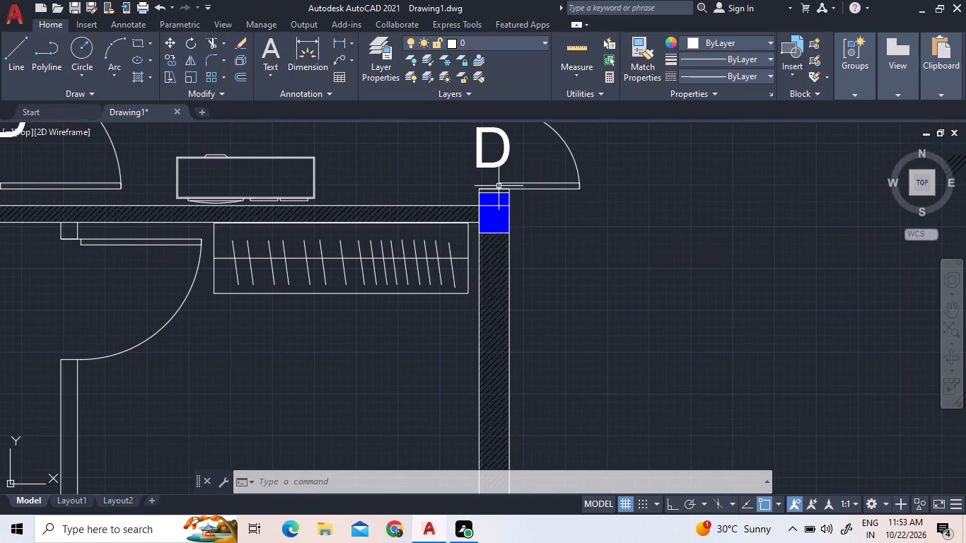
left_click(491, 183)
left_click(571, 191)
left_click(603, 205)
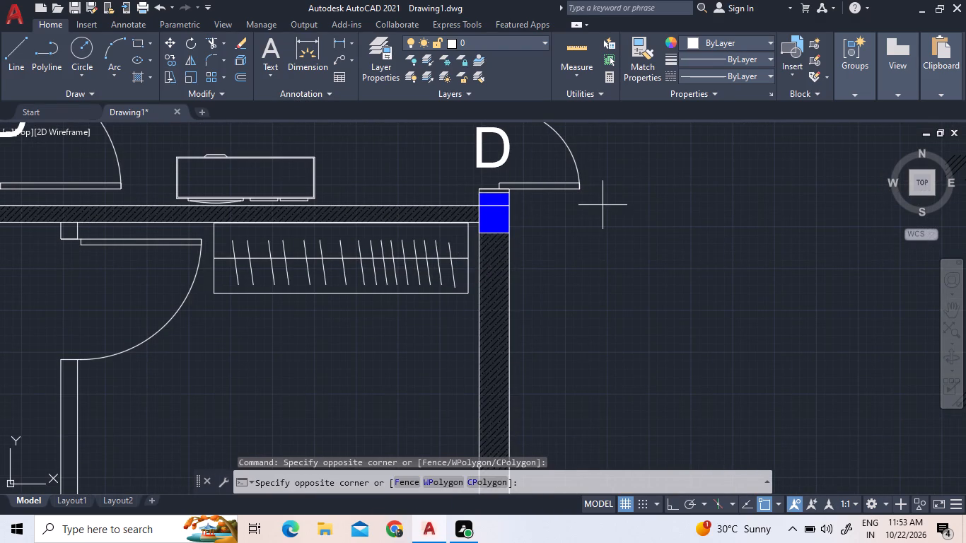
left_click(554, 179)
left_click(506, 151)
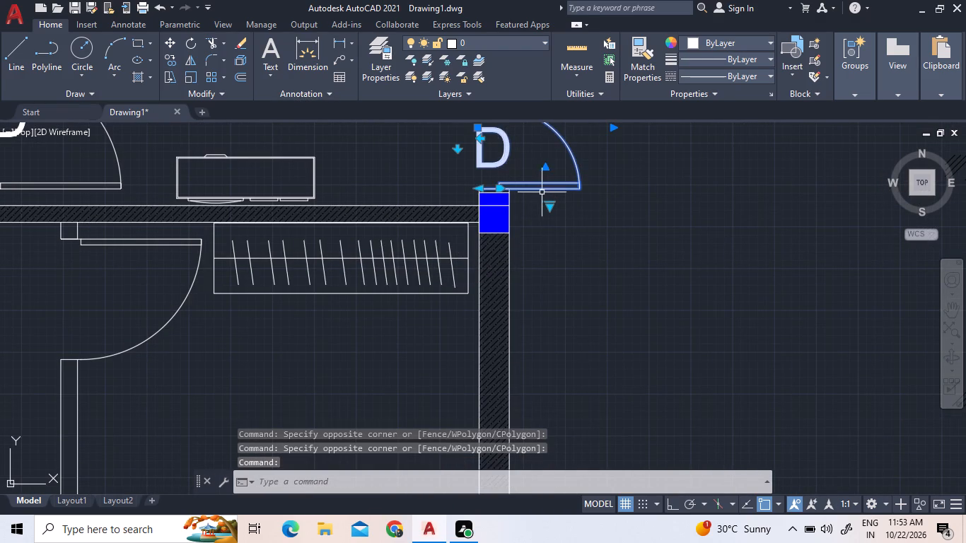
left_click(185, 62)
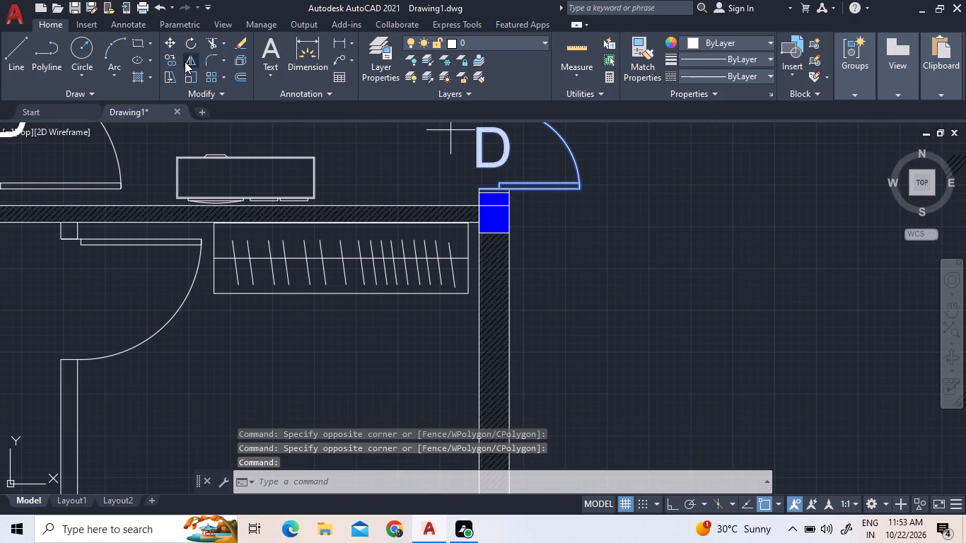
left_click(481, 206)
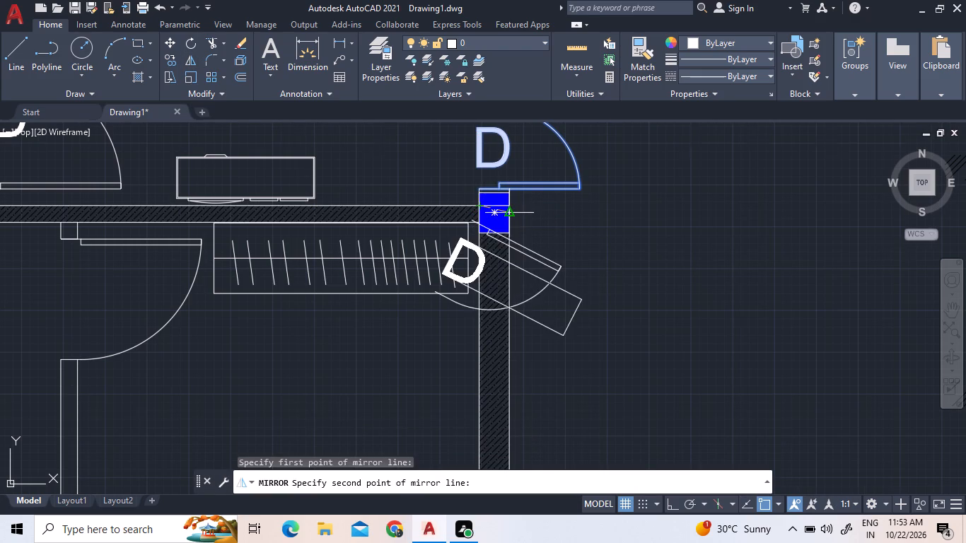
scroll(511, 211, "up", 2)
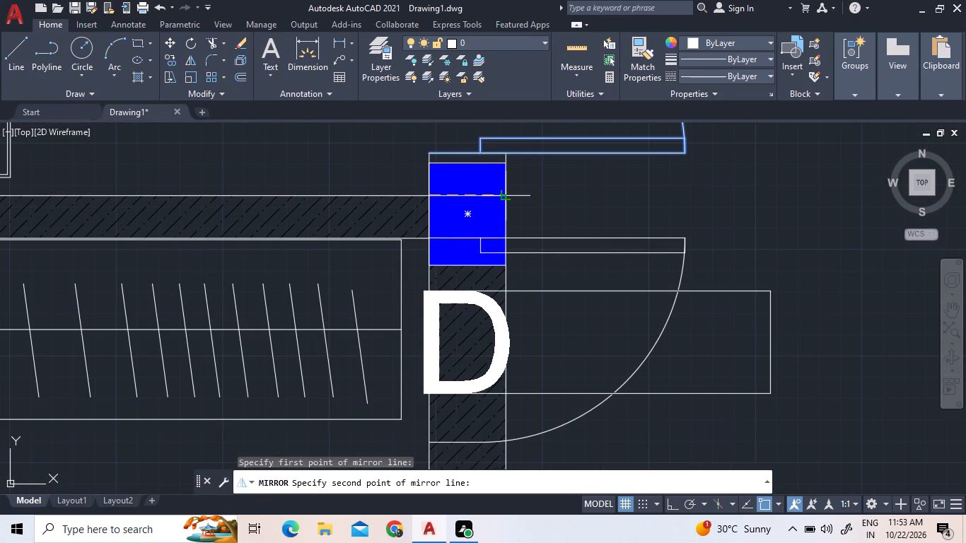
key("F8")
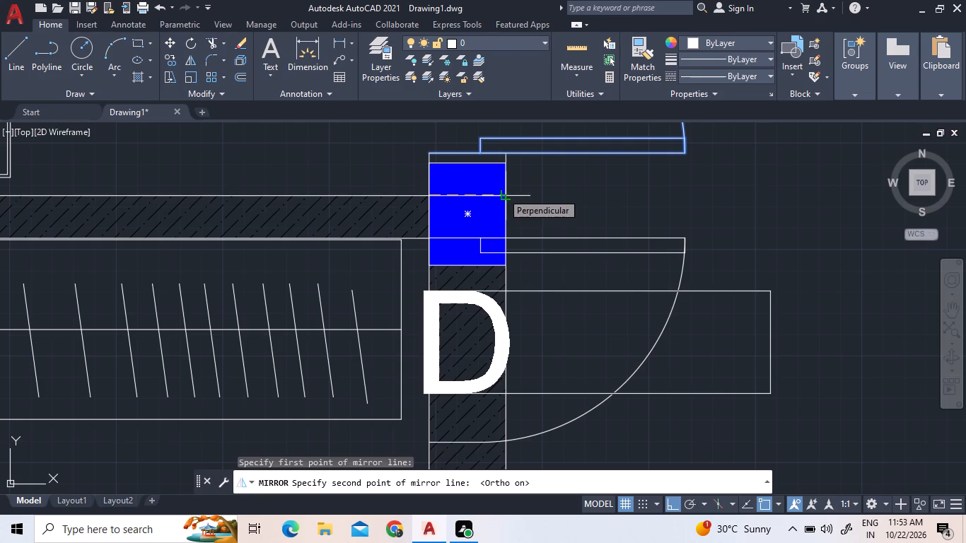
left_click(502, 192)
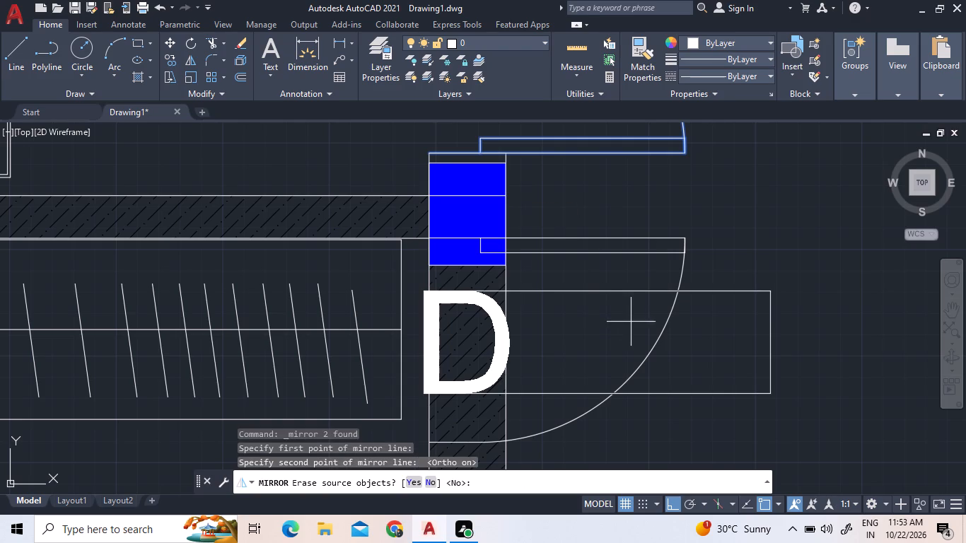
scroll(631, 322, "down", 1)
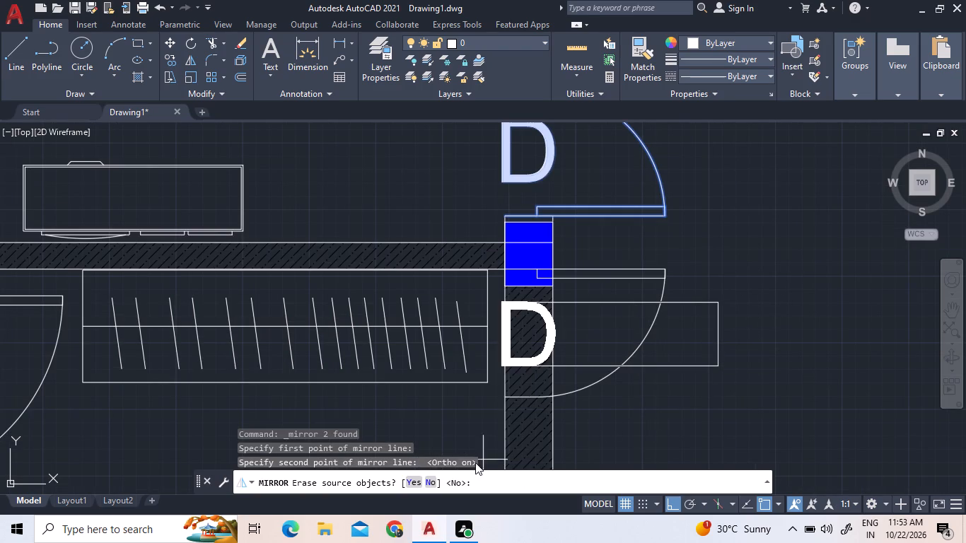
left_click(427, 480)
scroll(542, 401, "down", 2)
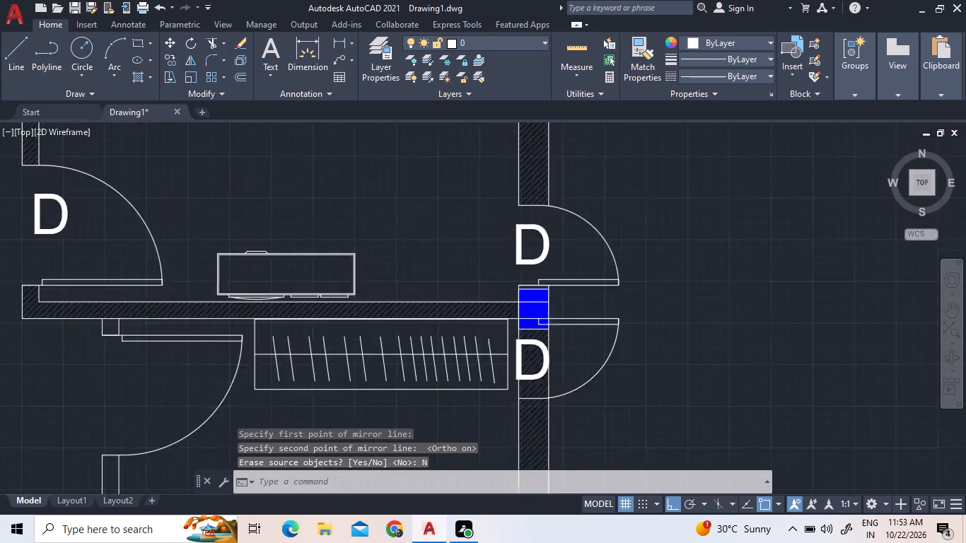
scroll(528, 355, "up", 2)
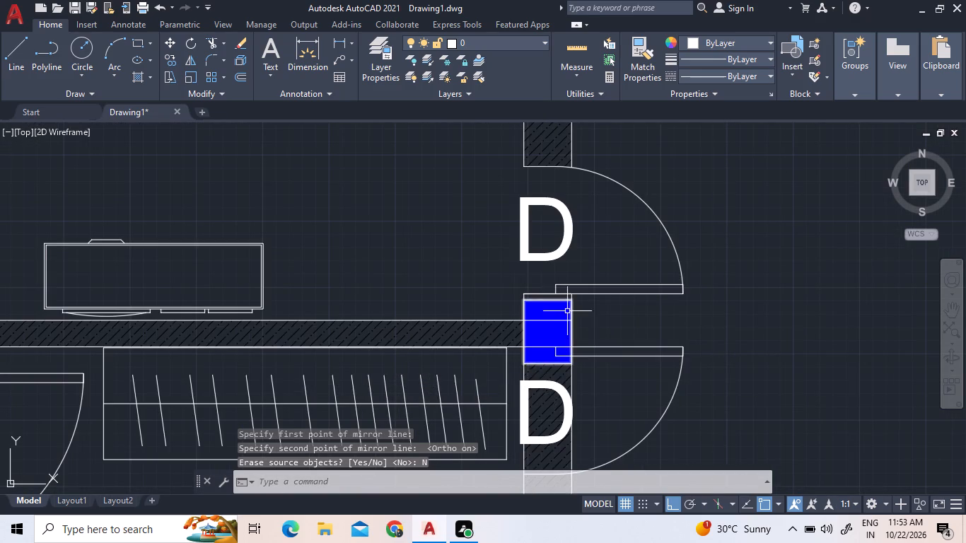
scroll(567, 332, "down", 1)
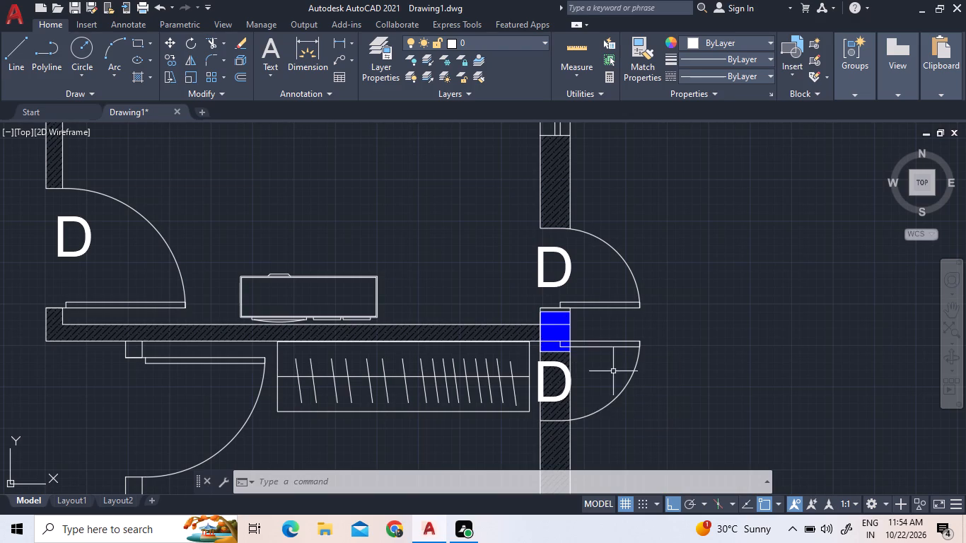
Delete the copied rug hatch around the bed east of the floor plan.
scroll(611, 395, "down", 1)
scroll(729, 366, "down", 2)
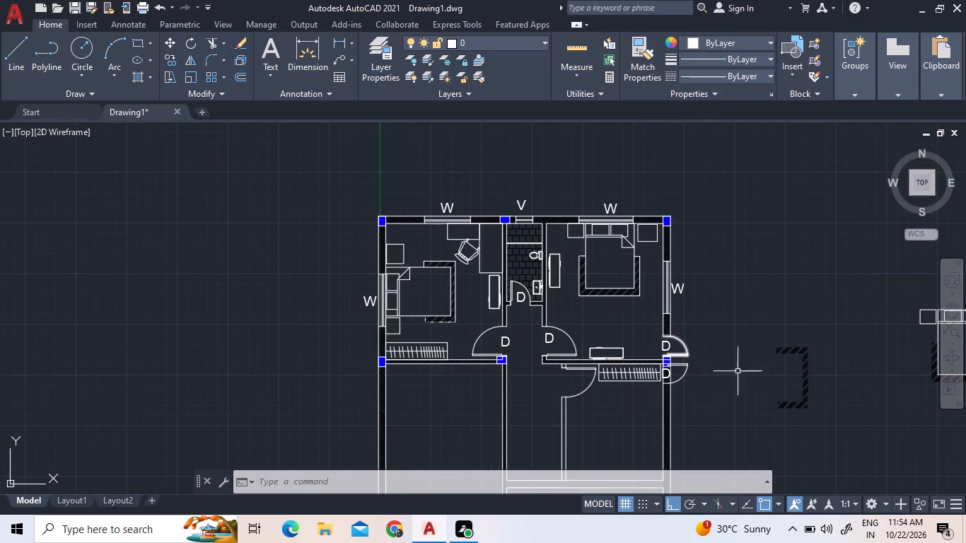
scroll(820, 419, "down", 2)
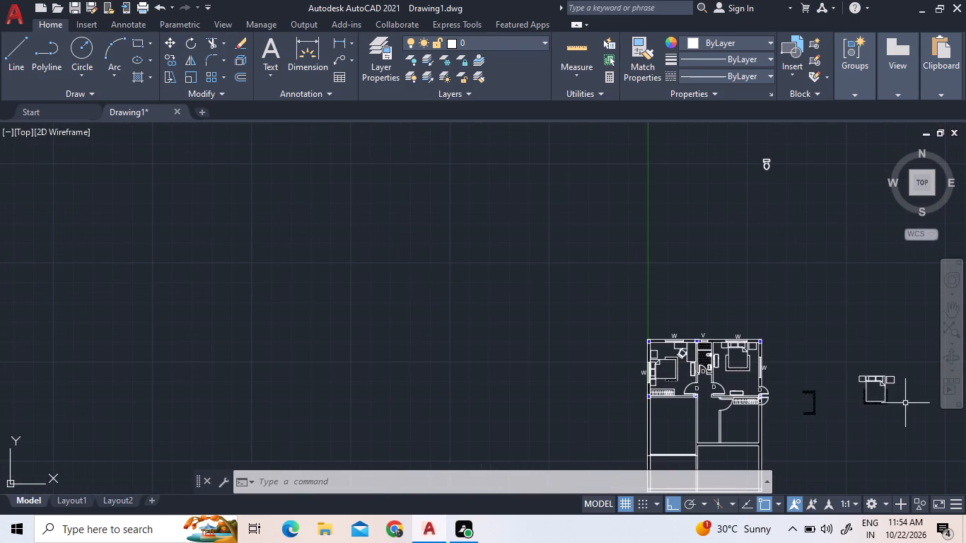
scroll(905, 403, "up", 3)
left_click(800, 409)
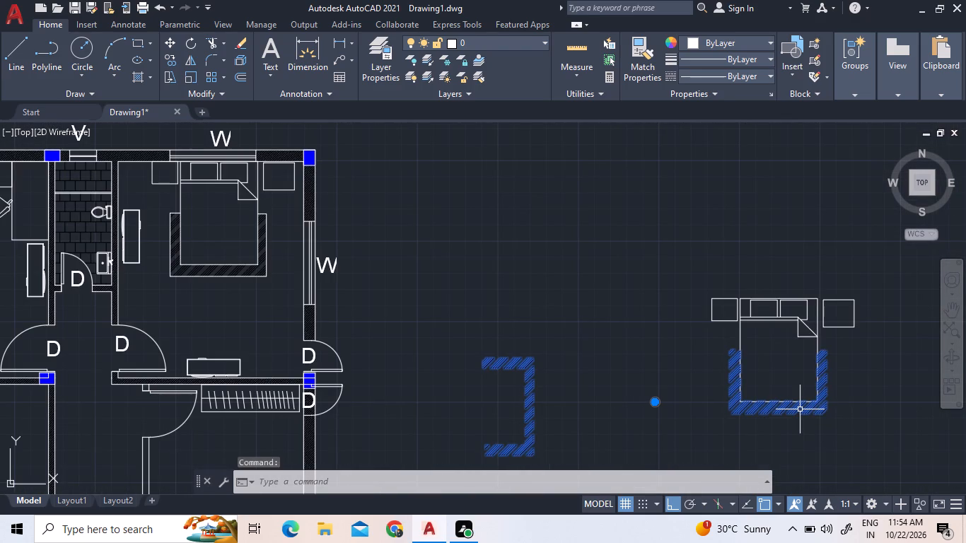
key("Delete")
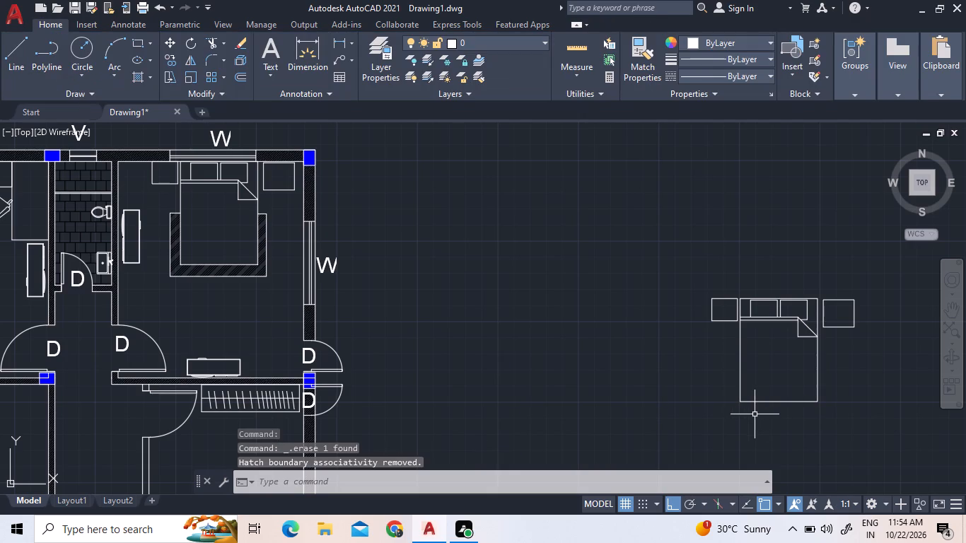
Draw a U-shaped rug outline with orthogonal lines around the foot of the copied bed, from its west edge to its east edge.
middle_click_drag(868, 397, 749, 368)
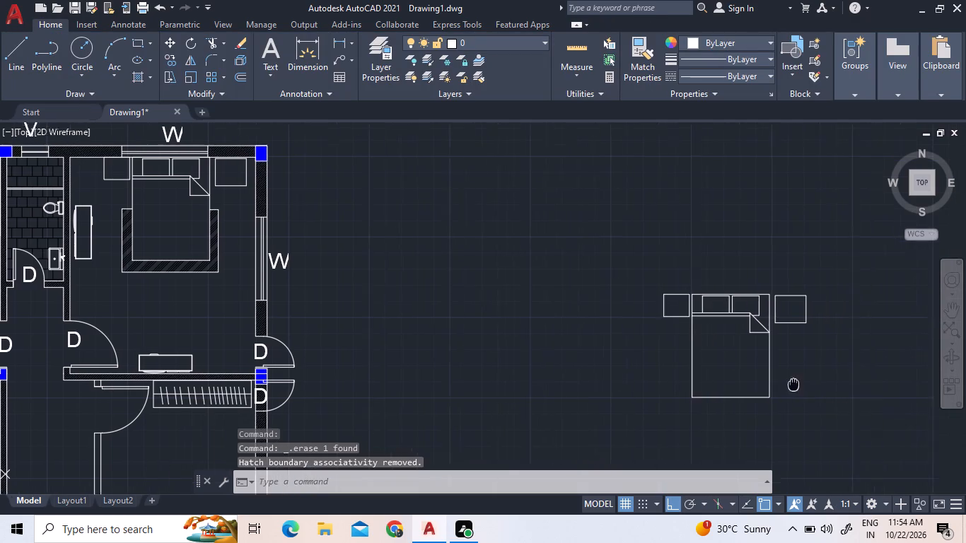
middle_click_drag(749, 368, 742, 368)
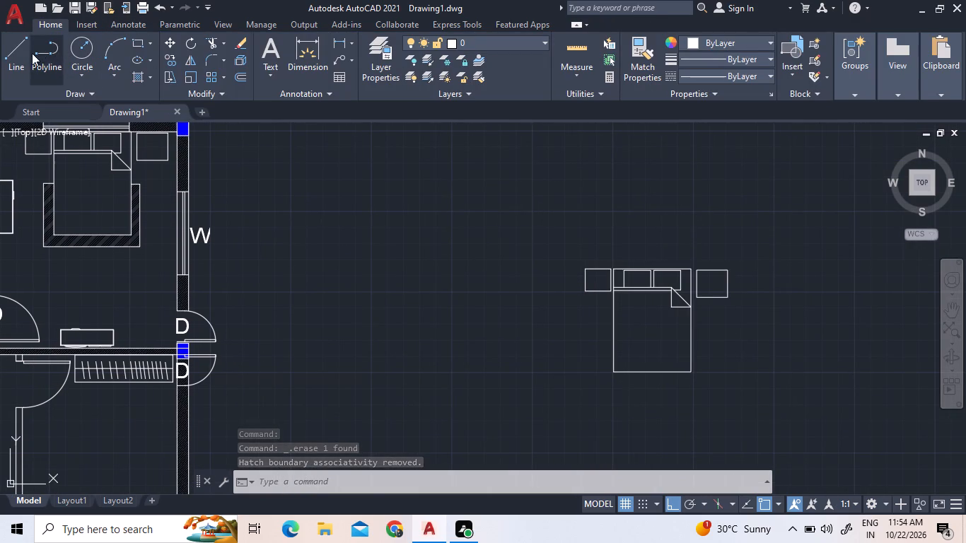
left_click(14, 58)
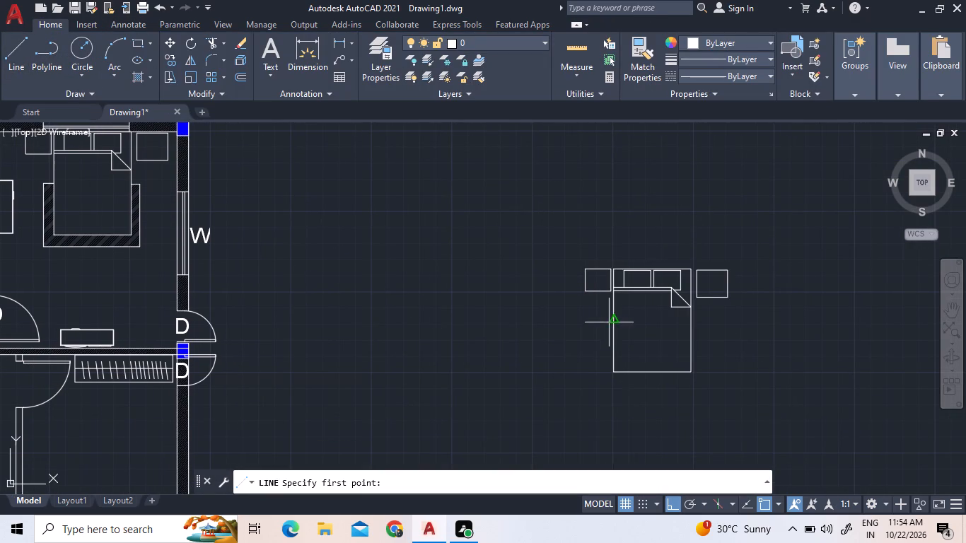
scroll(612, 332, "up", 2)
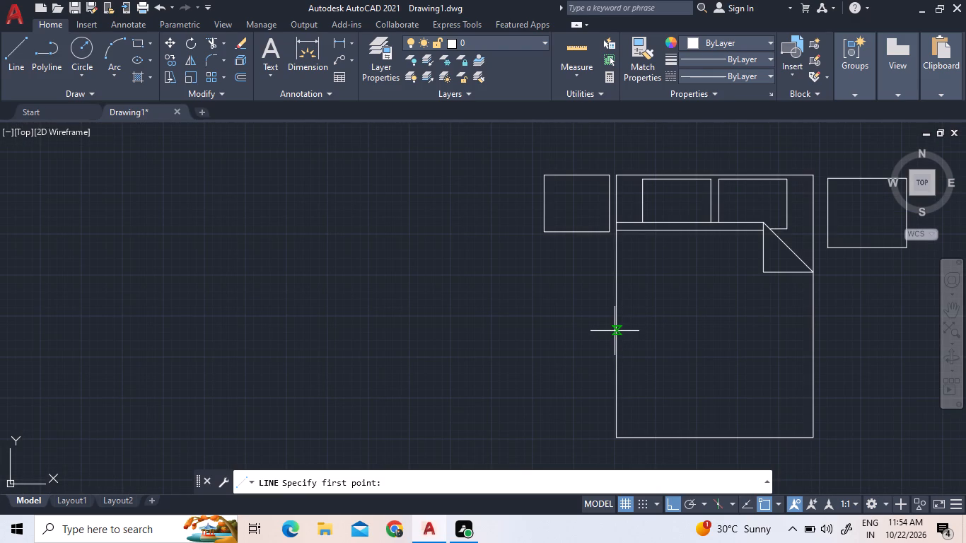
scroll(619, 337, "up", 3)
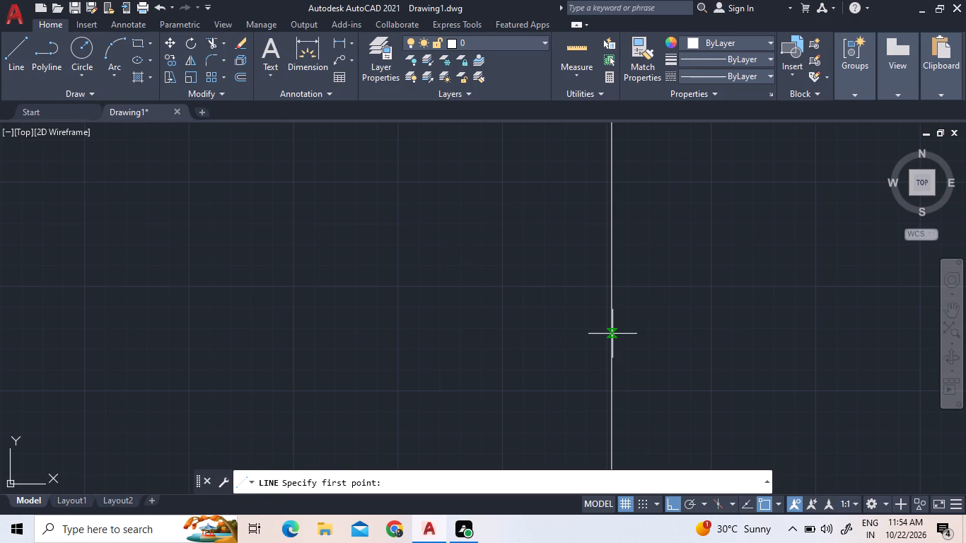
left_click(612, 334)
left_click(533, 314)
scroll(523, 361, "down", 6)
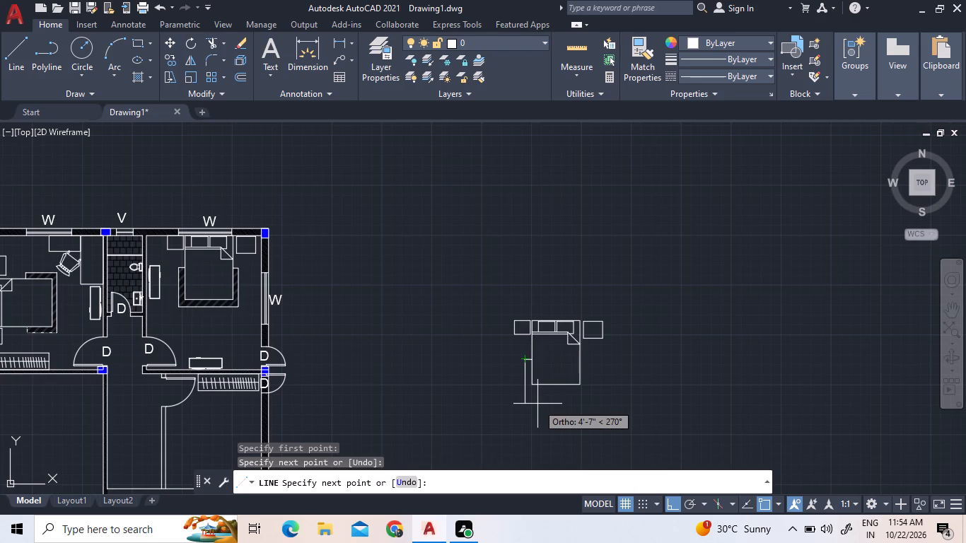
scroll(536, 404, "up", 3)
left_click(533, 367)
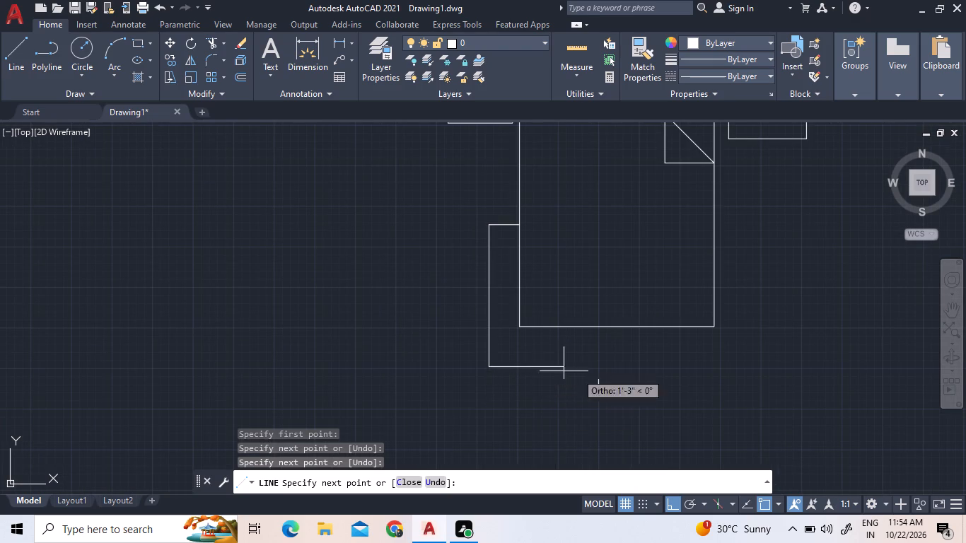
left_click(761, 397)
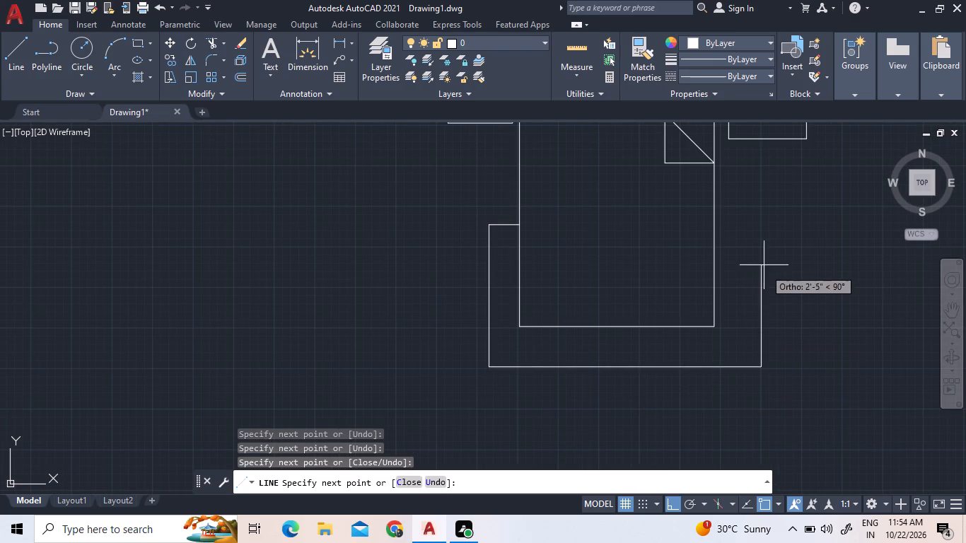
left_click(760, 220)
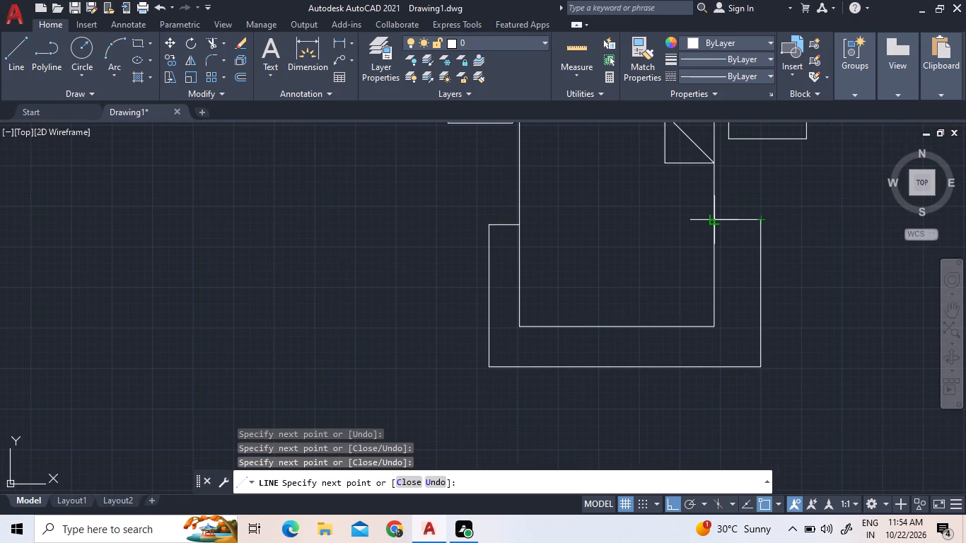
left_click(712, 223)
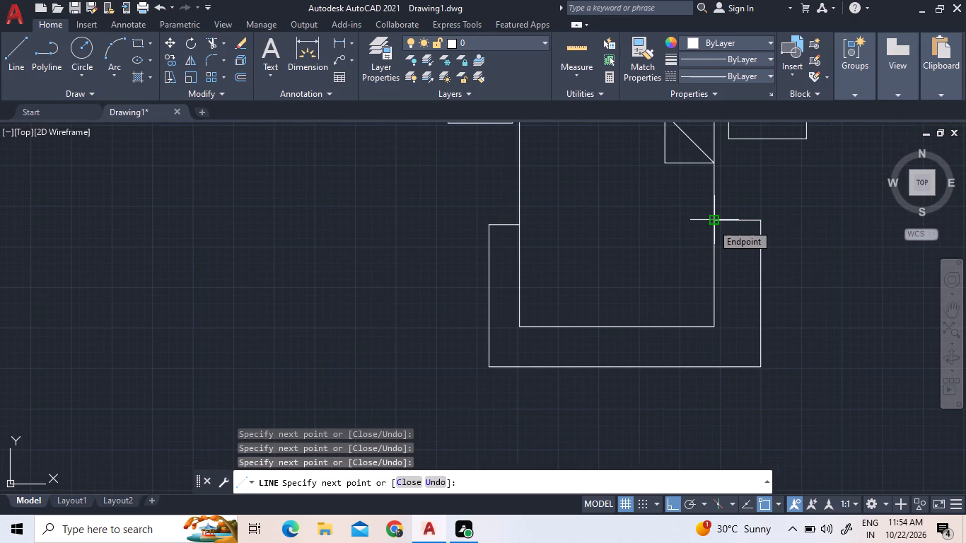
right_click(736, 287)
left_click(749, 298)
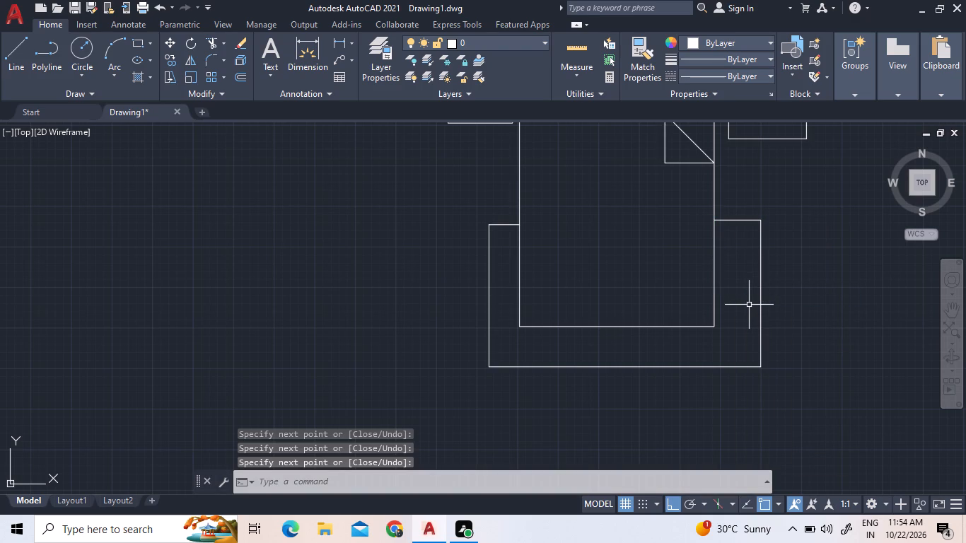
scroll(749, 305, "down", 2)
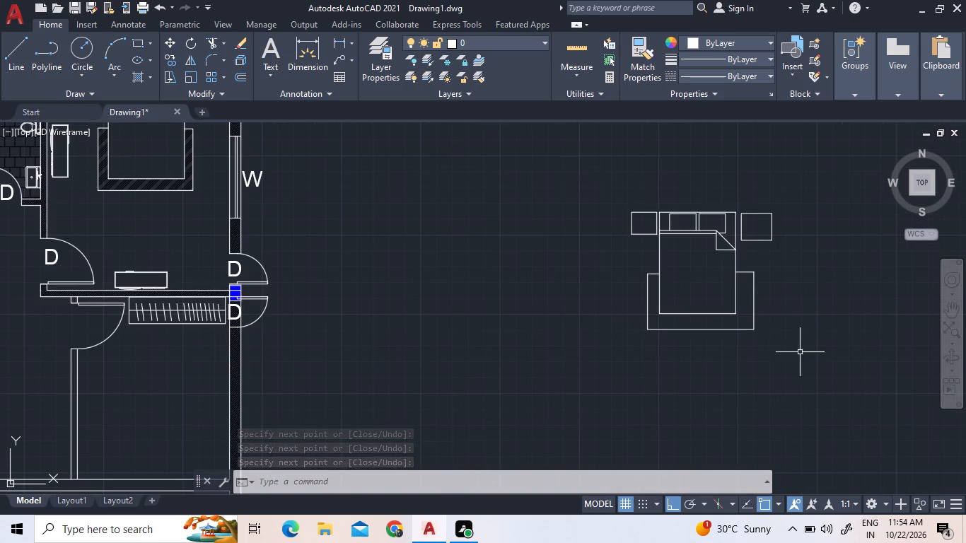
Rotate the copied bed, bedside tables and rug outline 180 degrees about the east bedside table's northeast corner.
left_click(800, 353)
left_click(615, 173)
right_click(615, 173)
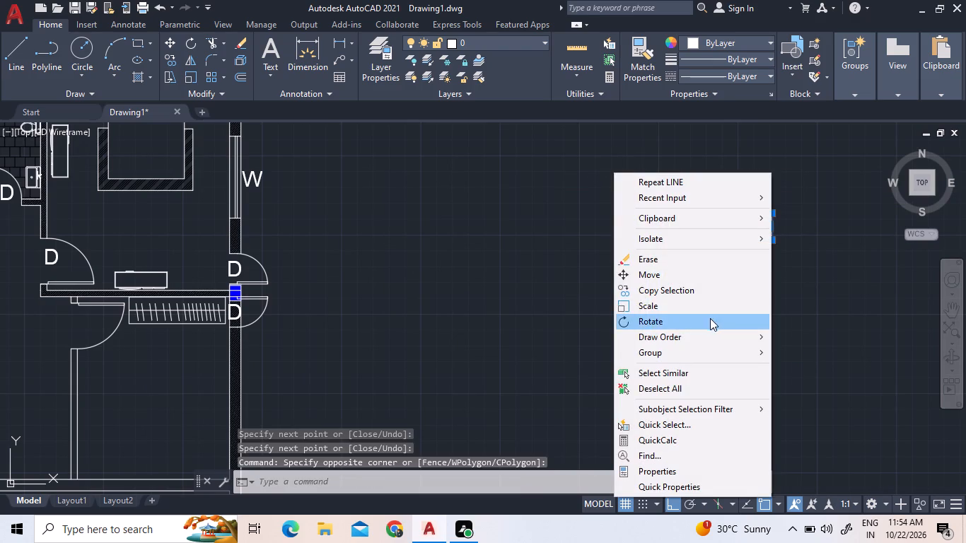
left_click(682, 322)
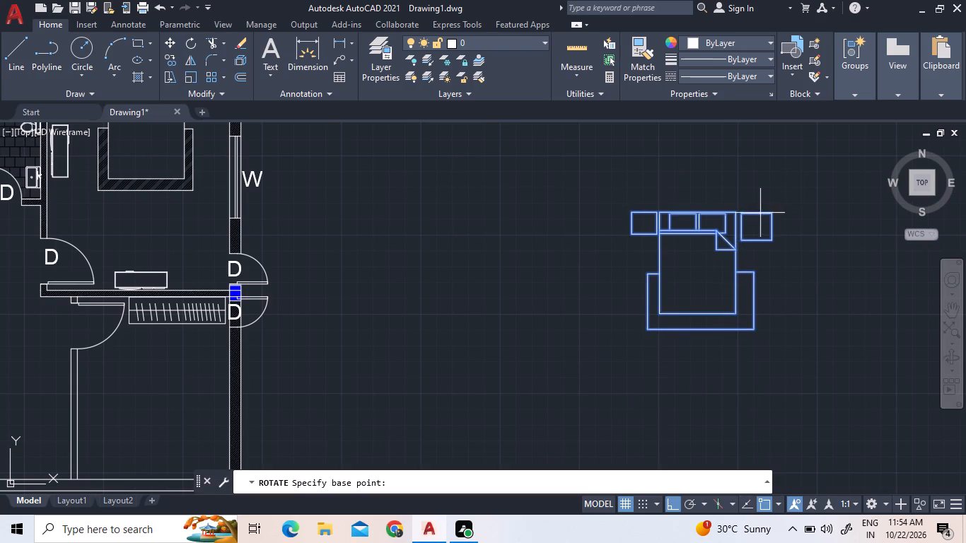
scroll(772, 215, "up", 2)
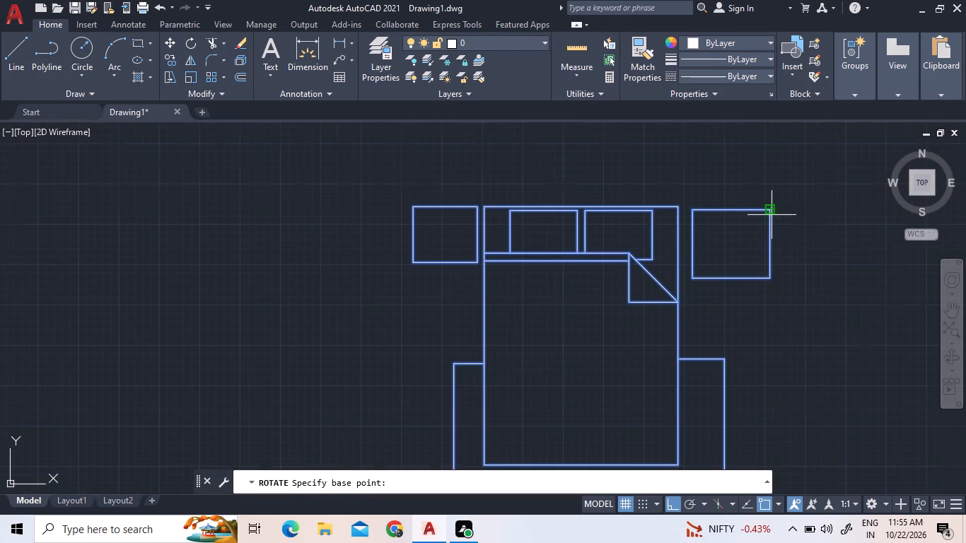
left_click(769, 210)
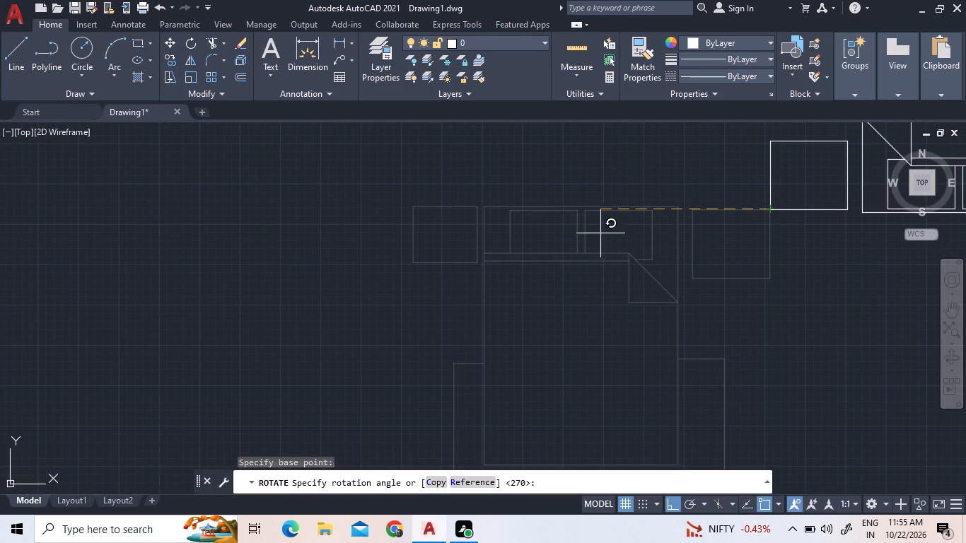
left_click(604, 245)
Move the rotated bed set, with ortho off, into the room south of the northeast bedroom, placing the headboard against its south wall.
scroll(610, 361, "down", 4)
left_click(738, 363)
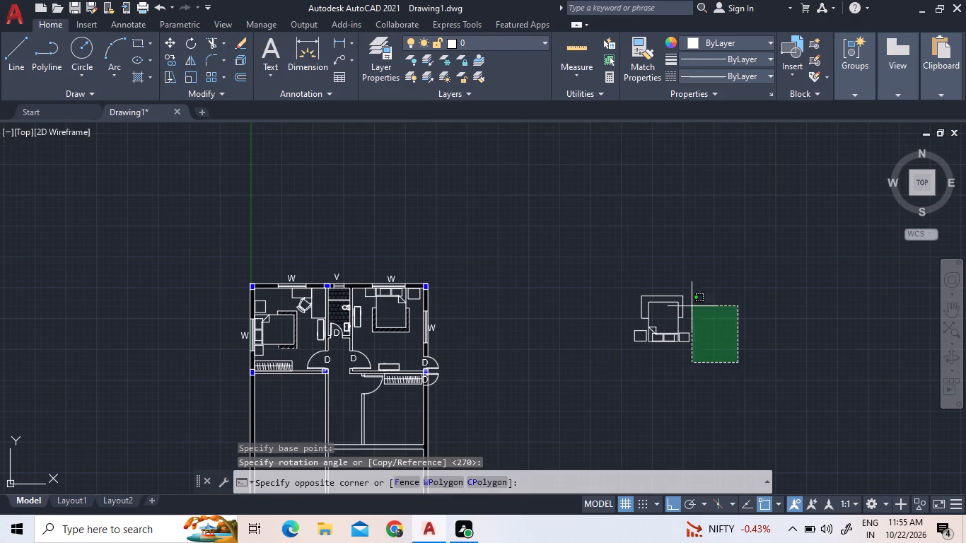
left_click(633, 251)
right_click(633, 251)
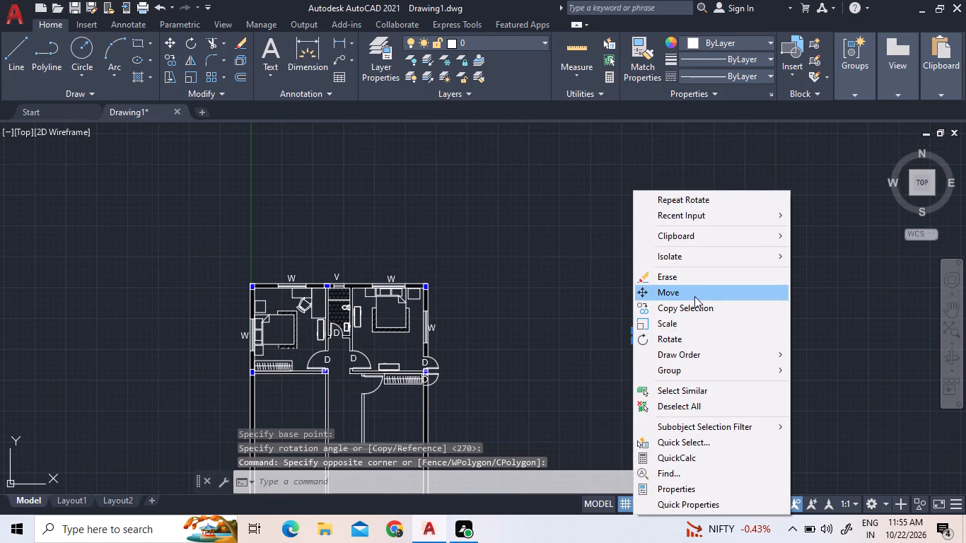
left_click(694, 296)
scroll(677, 359, "up", 3)
scroll(639, 302, "up", 2)
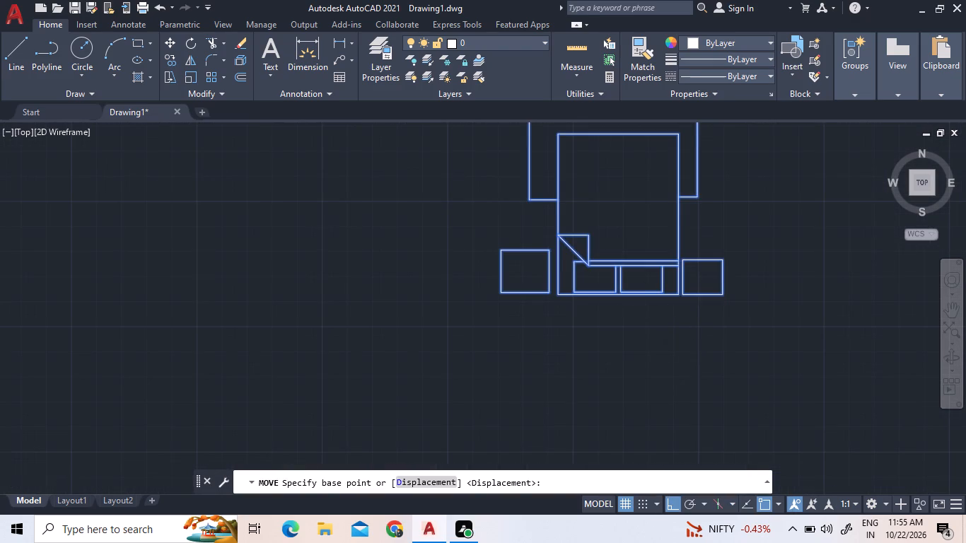
scroll(639, 302, "up", 2)
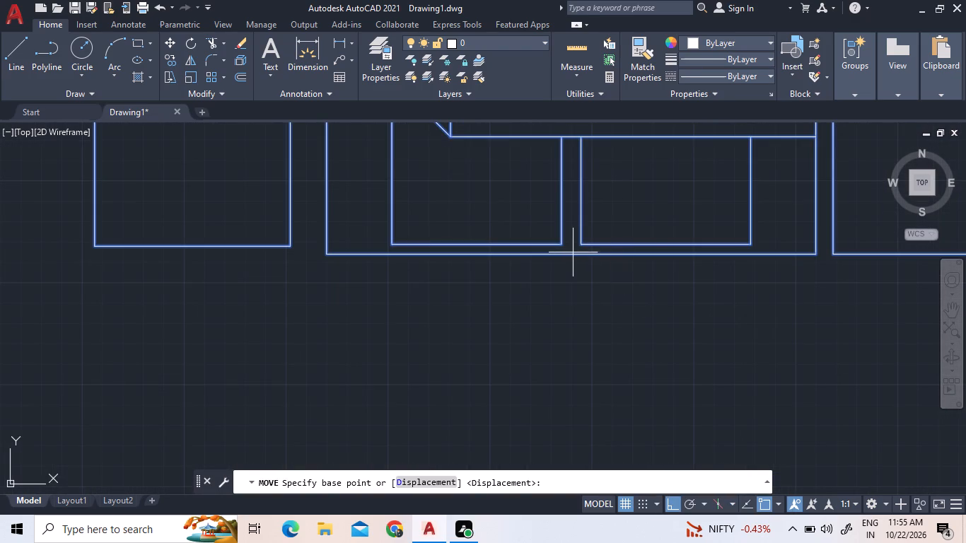
left_click(571, 252)
scroll(516, 323, "down", 3)
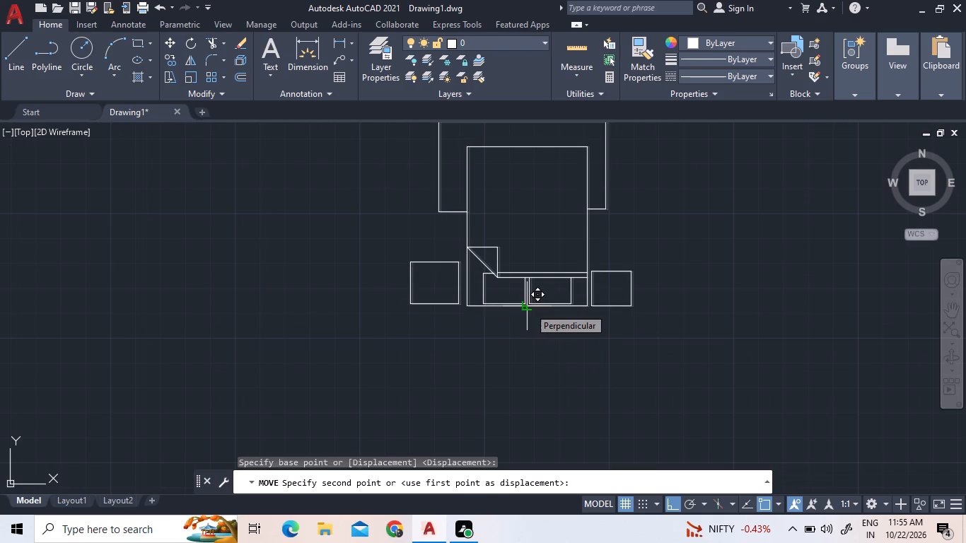
scroll(583, 287, "down", 3)
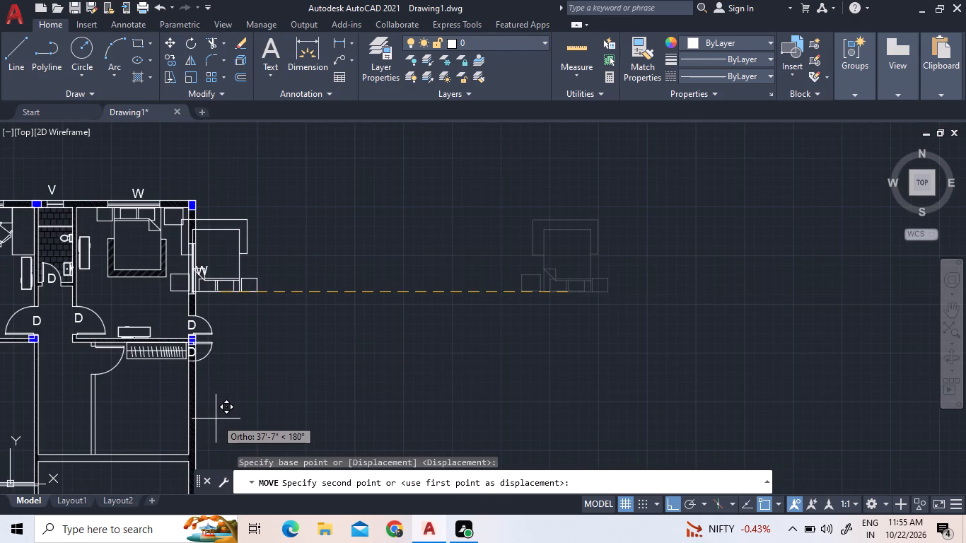
key("F8")
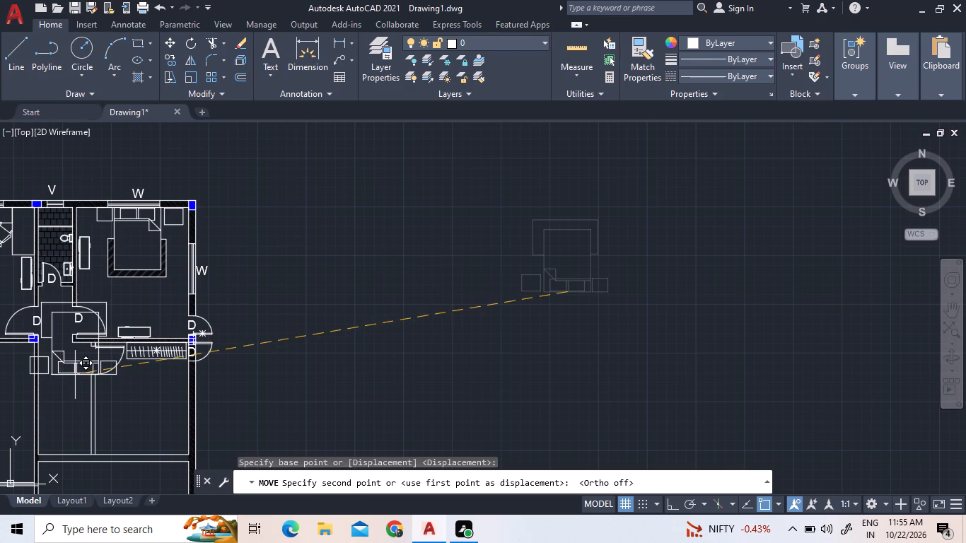
scroll(80, 368, "down", 2)
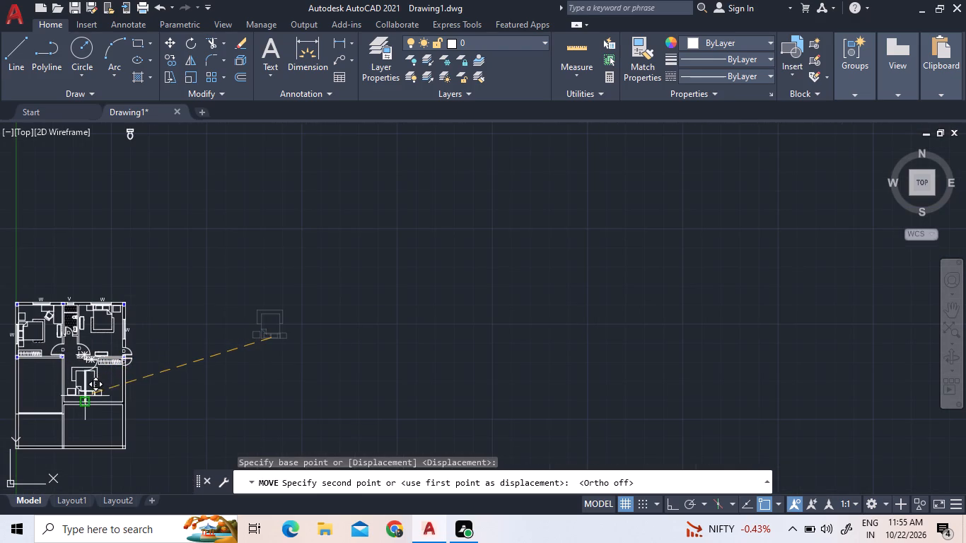
scroll(91, 400, "up", 3)
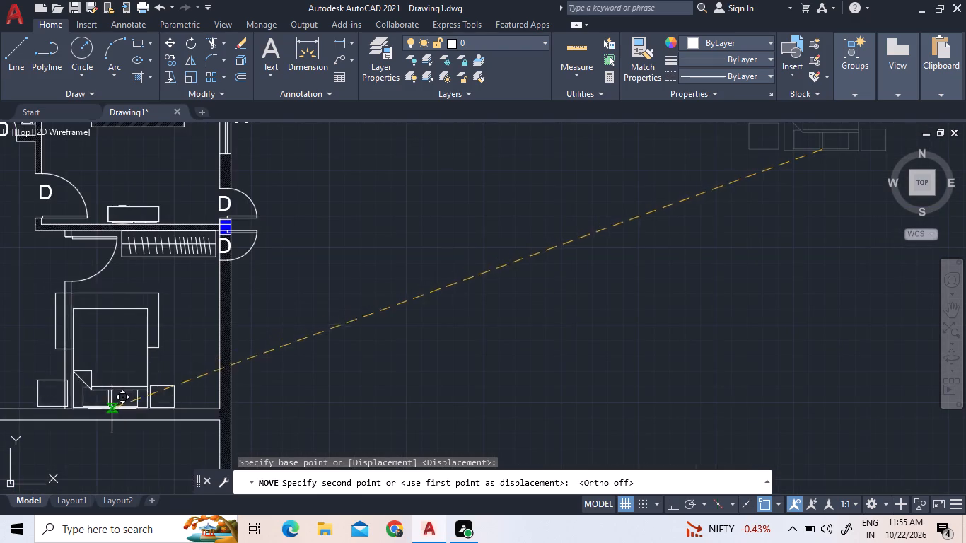
scroll(128, 417, "up", 4)
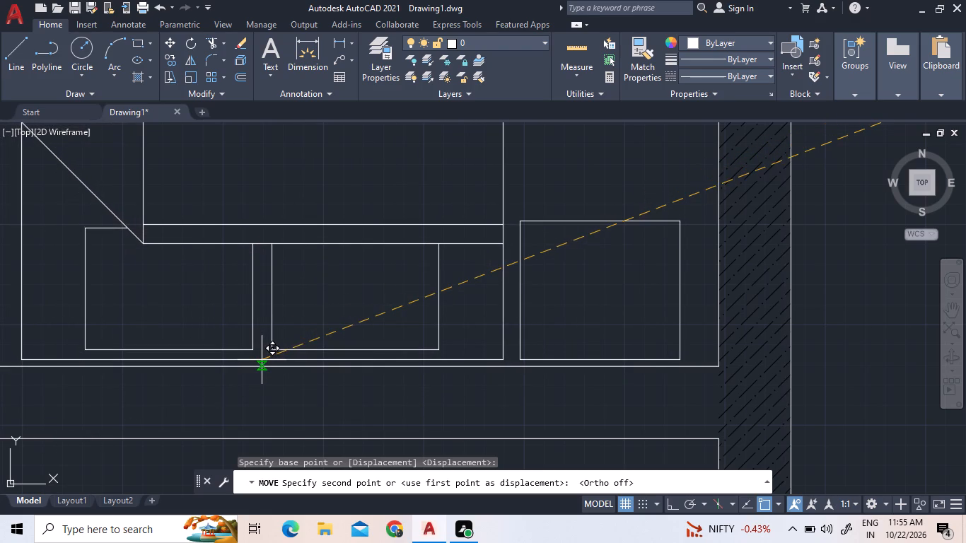
left_click(263, 363)
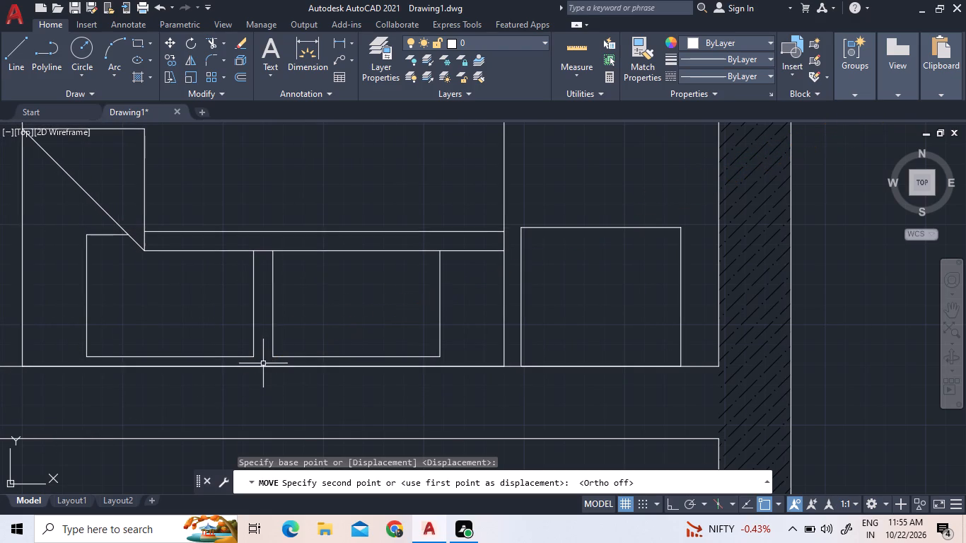
Delete the five rug outline lines around the foot of the bed in the room south of the northeast bedroom.
scroll(284, 359, "down", 4)
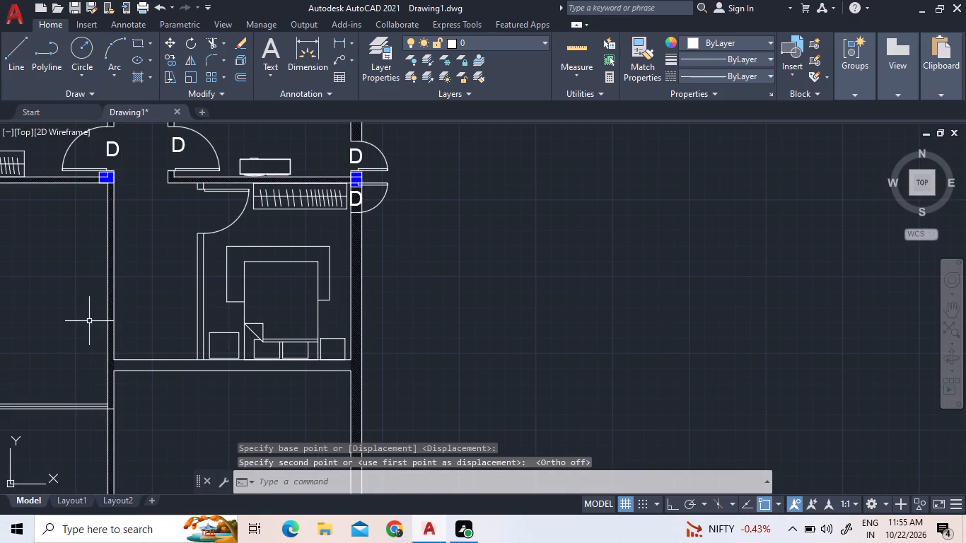
left_click(238, 245)
left_click(225, 269)
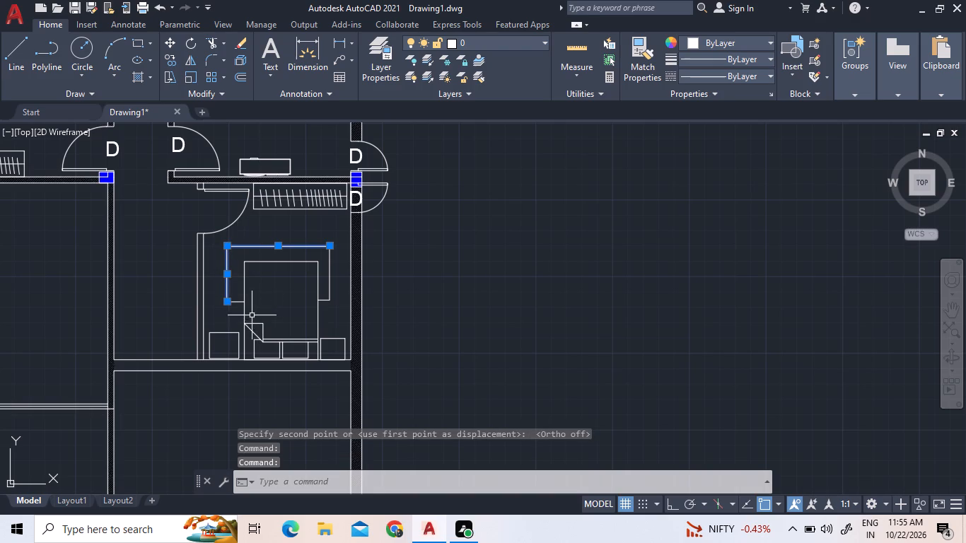
left_click(238, 301)
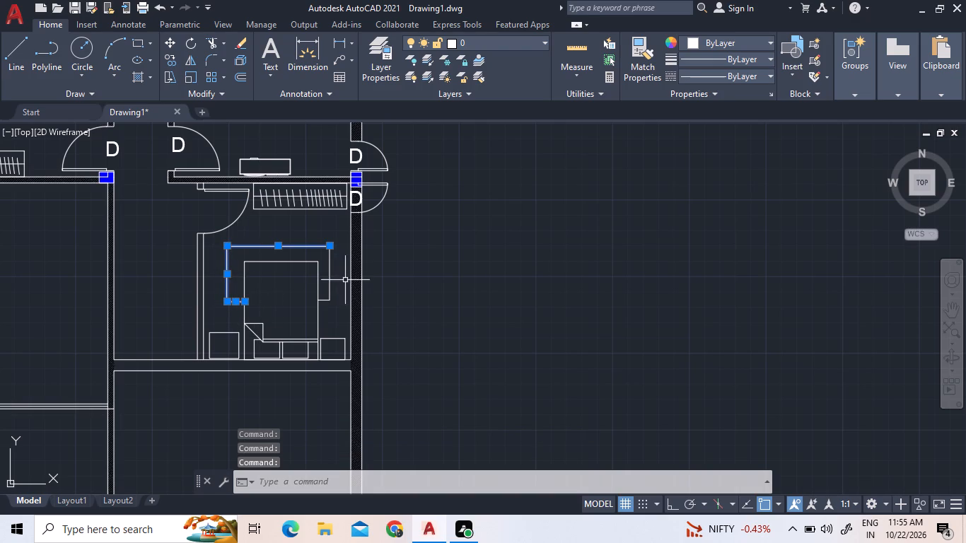
left_click(331, 285)
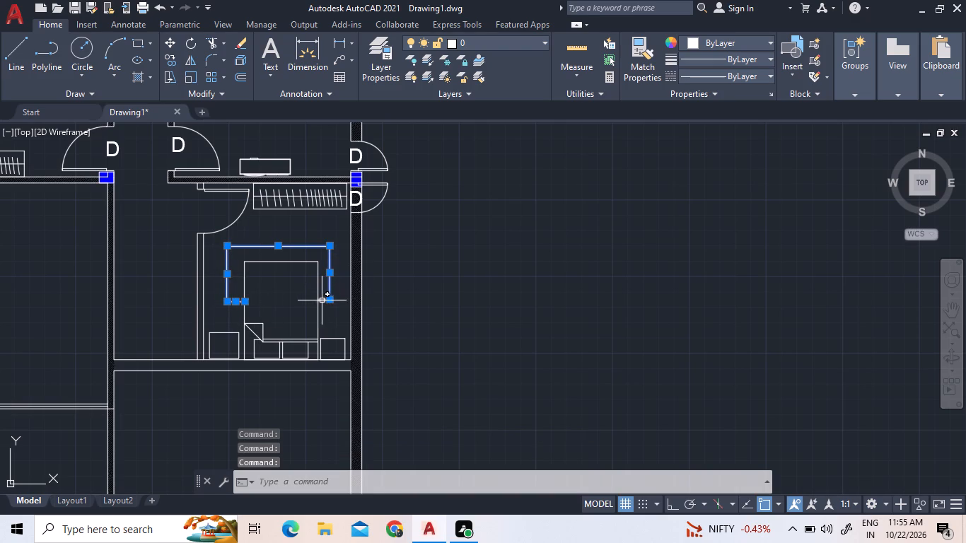
left_click(322, 300)
key("Delete")
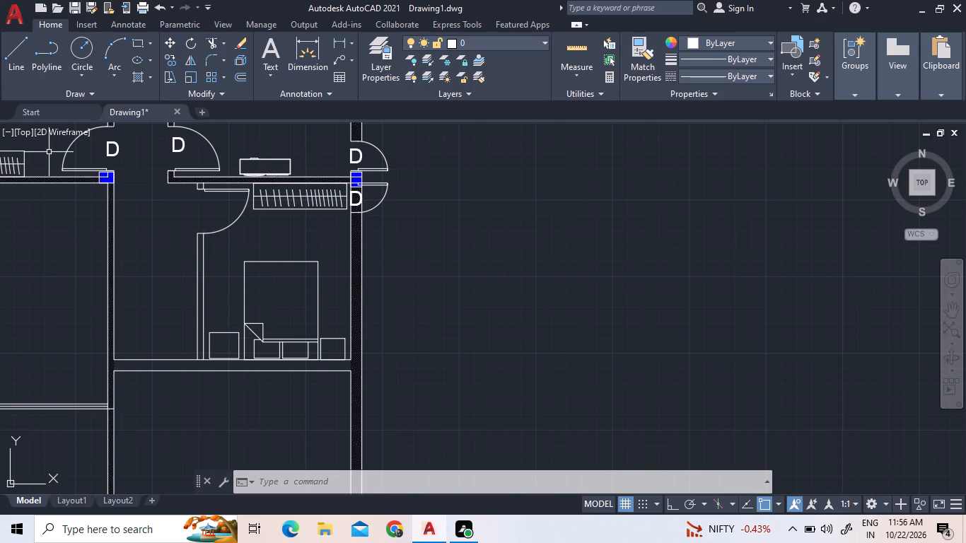
Trim both east wall lines and the wall hatch out of the door opening just south of the blue column.
scroll(332, 181, "up", 3)
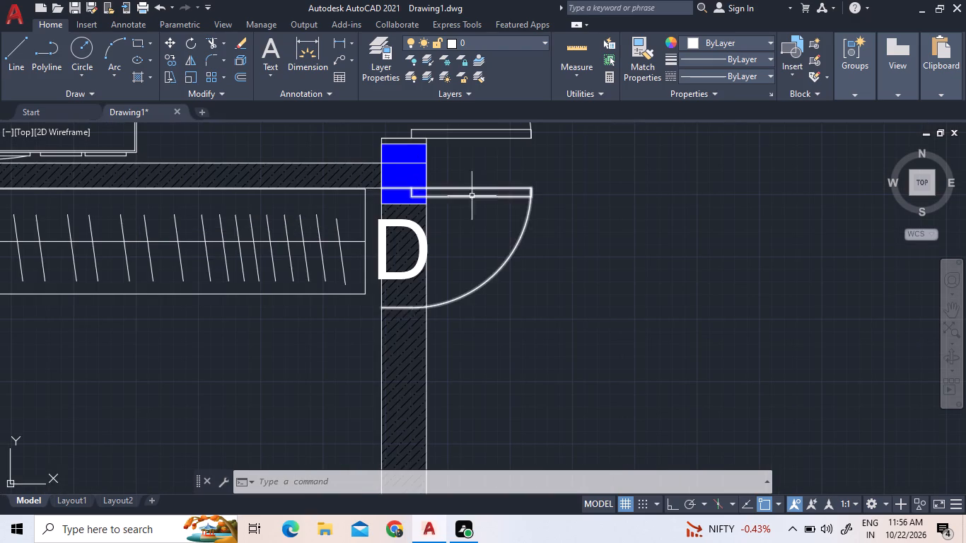
left_click(207, 42)
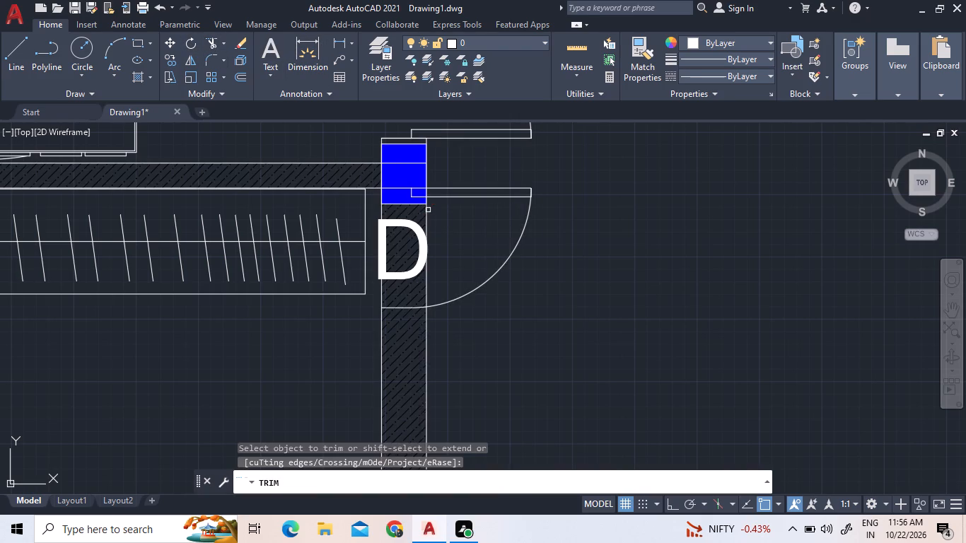
left_click(426, 209)
scroll(429, 311, "up", 4)
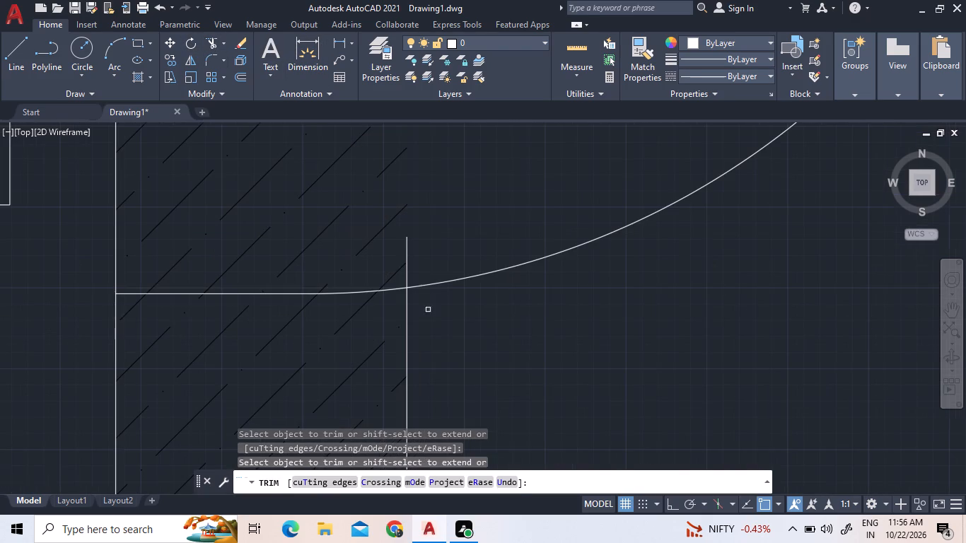
left_click(408, 279)
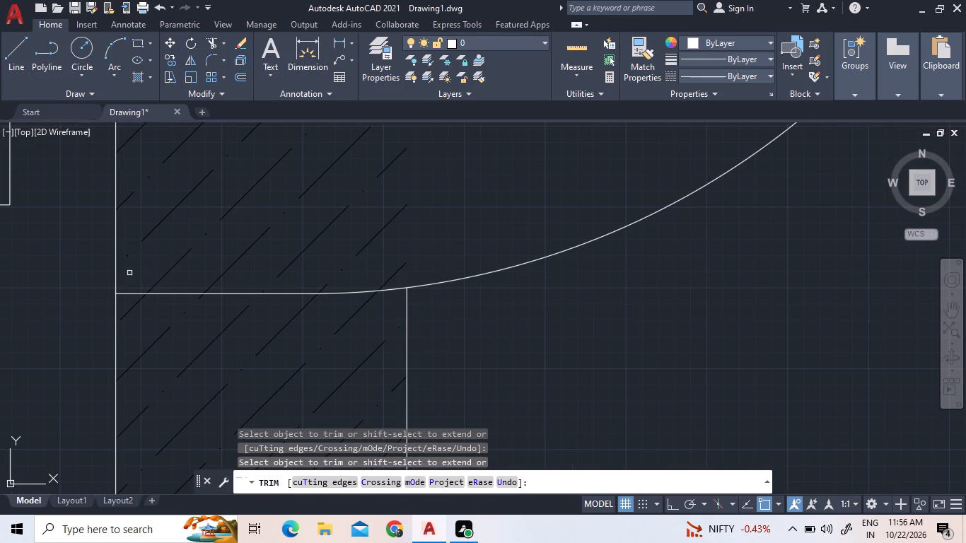
left_click(113, 286)
left_click(83, 244)
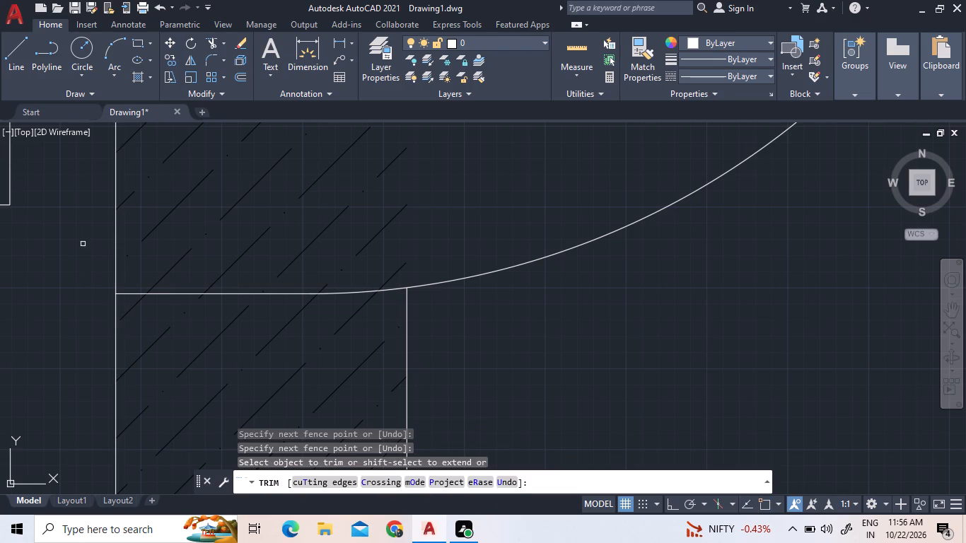
left_click_drag(134, 247, 127, 249)
left_click(105, 235)
left_click(146, 229)
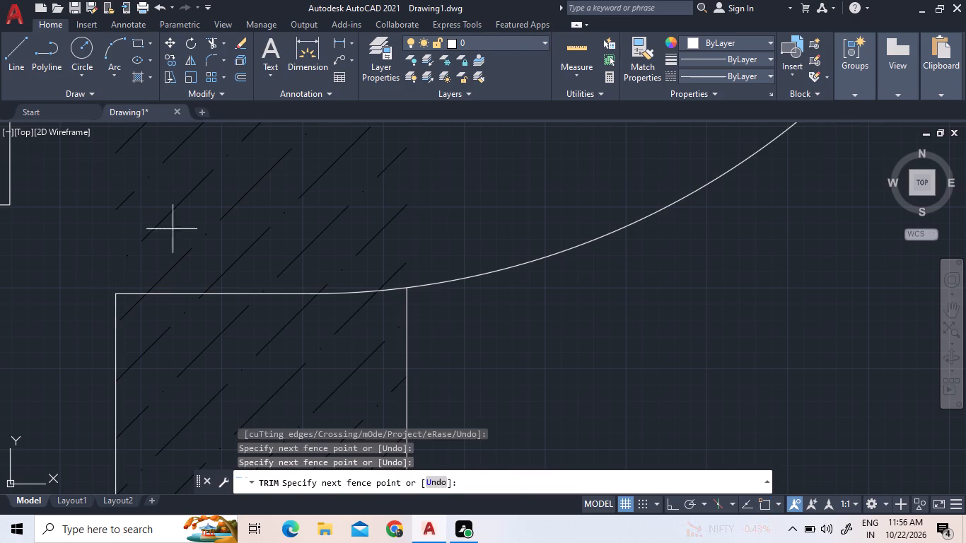
left_click(300, 262)
left_click(383, 252)
left_click(264, 196)
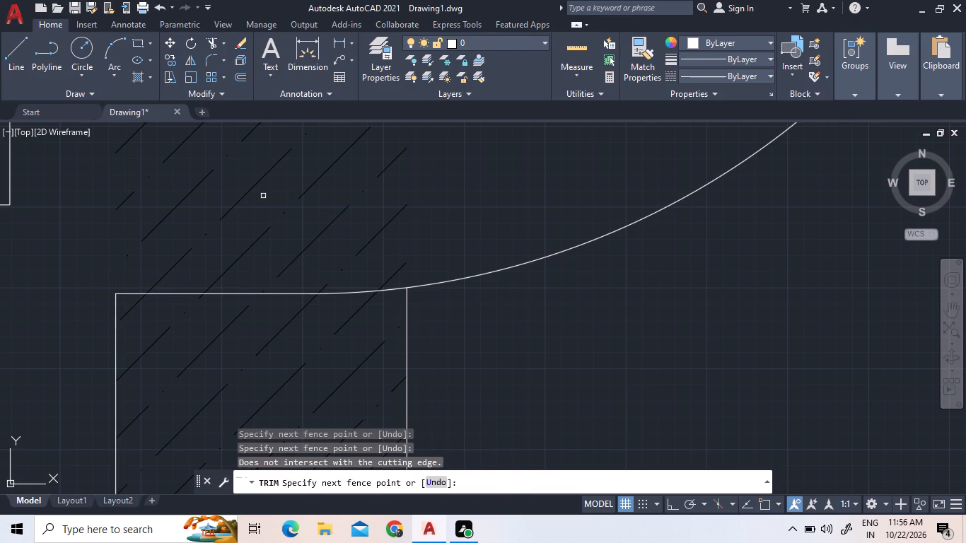
scroll(298, 234, "down", 3)
left_click(300, 186)
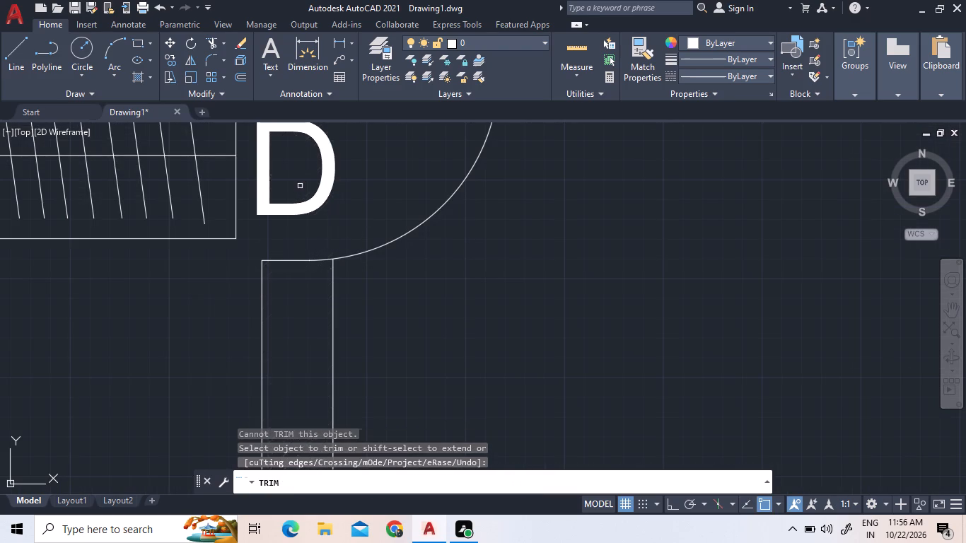
scroll(310, 212, "down", 3)
scroll(274, 165, "up", 3)
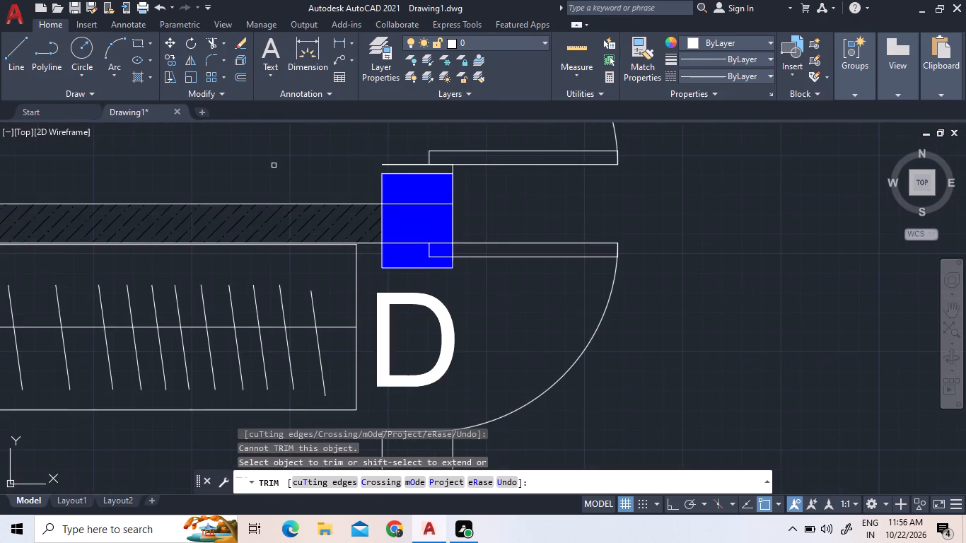
scroll(277, 165, "down", 3)
scroll(332, 247, "down", 1)
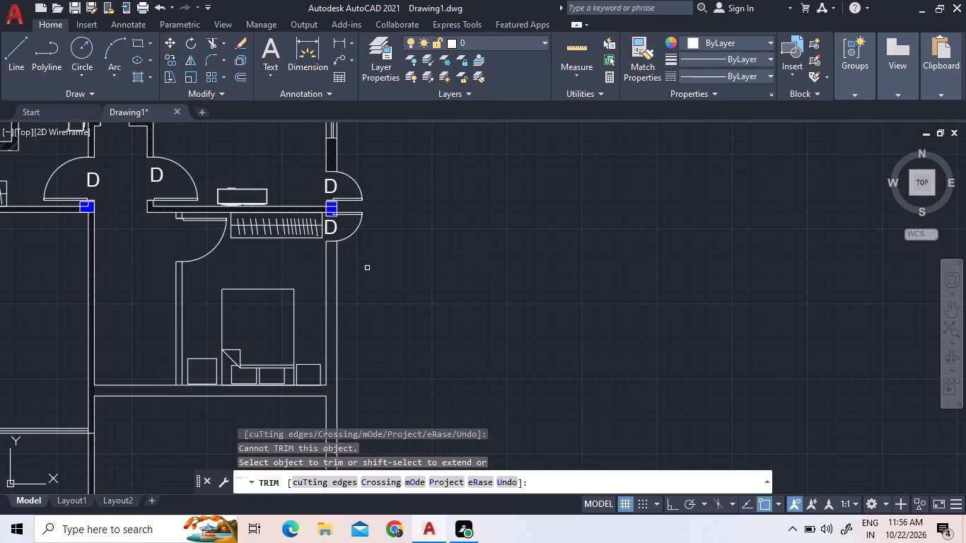
right_click(368, 268)
left_click(388, 275)
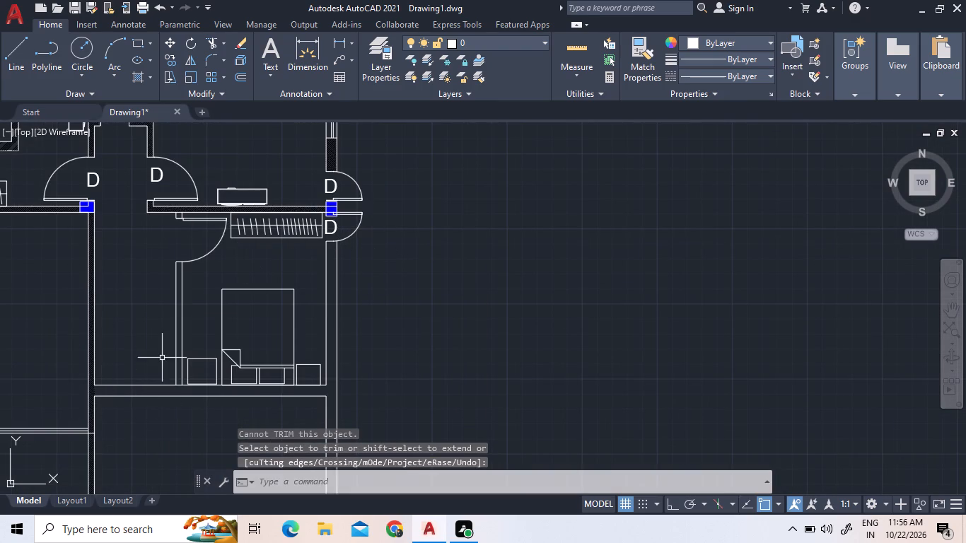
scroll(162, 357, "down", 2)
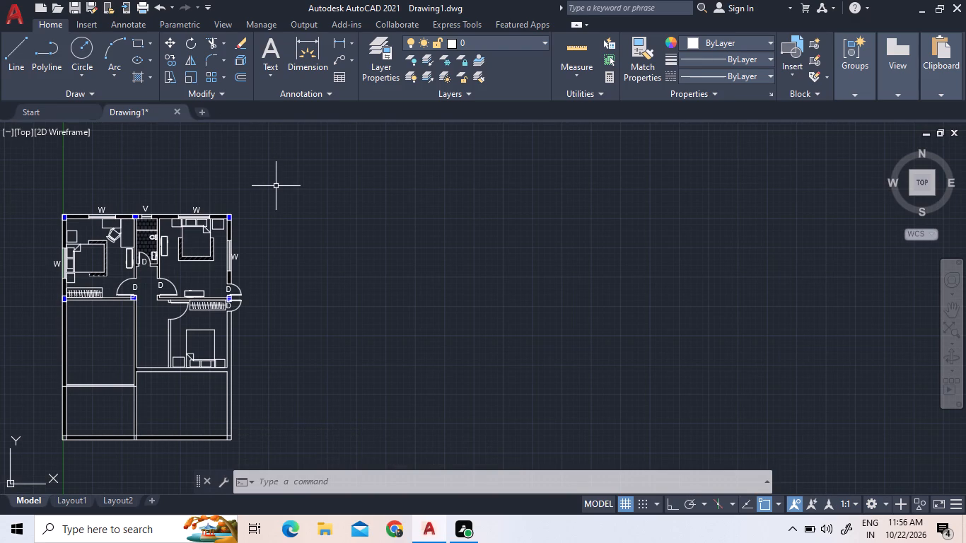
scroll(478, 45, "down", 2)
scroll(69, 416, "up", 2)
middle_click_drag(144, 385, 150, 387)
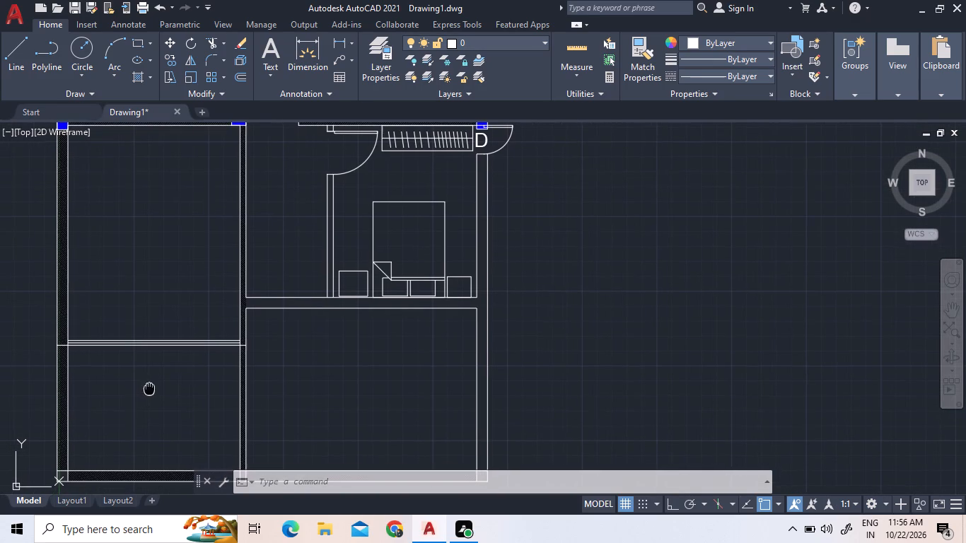
Trim both south wall lines of the southeast room and the outer line at its southeast corner.
middle_click_drag(150, 387, 151, 387)
scroll(237, 359, "down", 2)
scroll(236, 428, "up", 2)
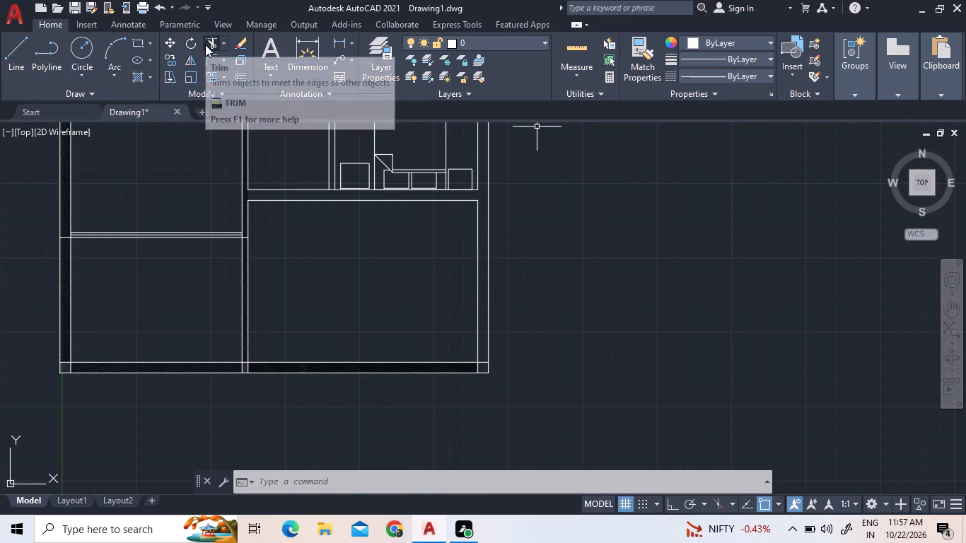
left_click(205, 45)
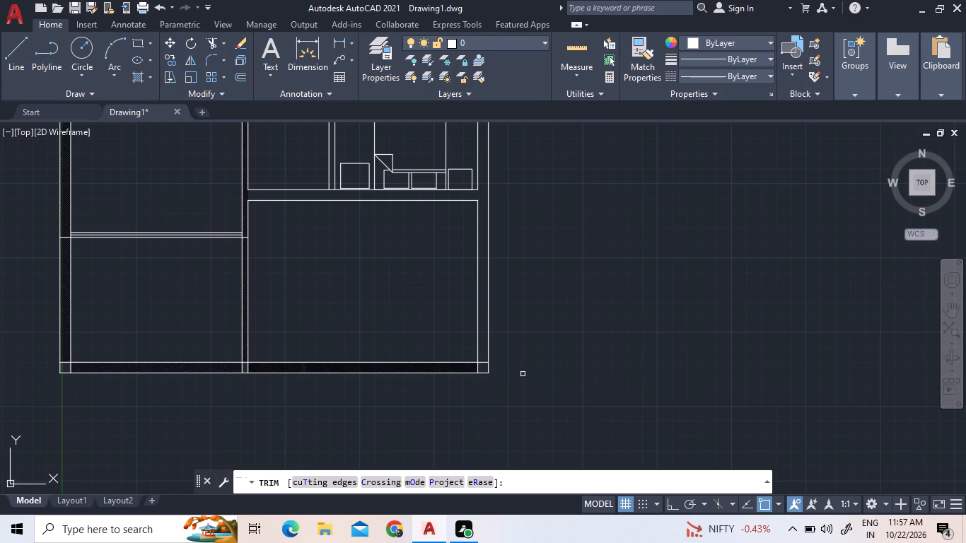
left_click(588, 346)
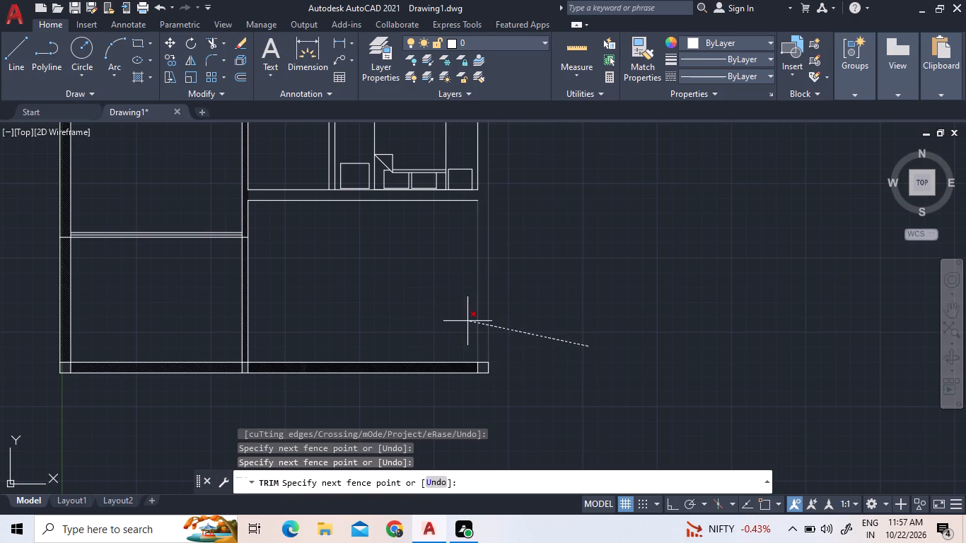
left_click(479, 373)
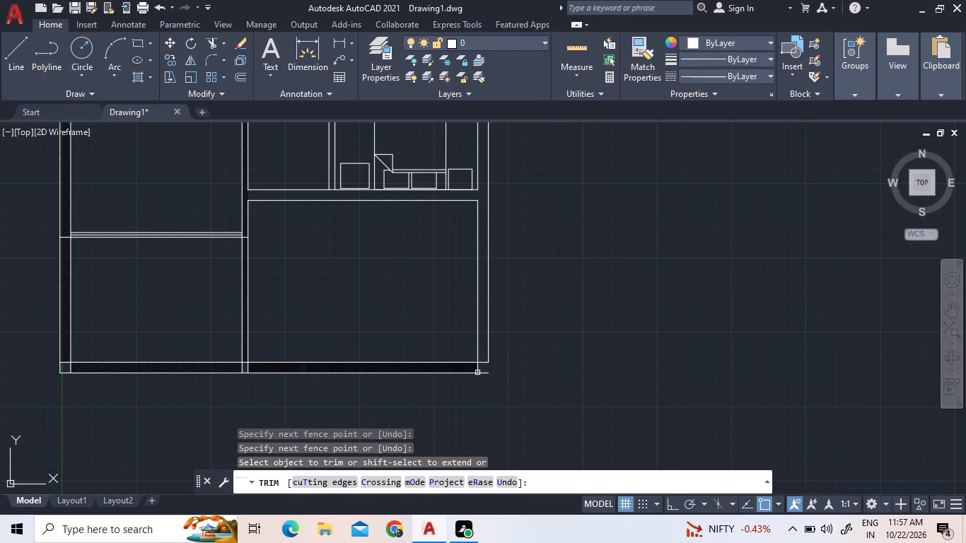
left_click(473, 367)
left_click_drag(445, 361, 427, 375)
left_click(413, 387)
left_click(407, 370)
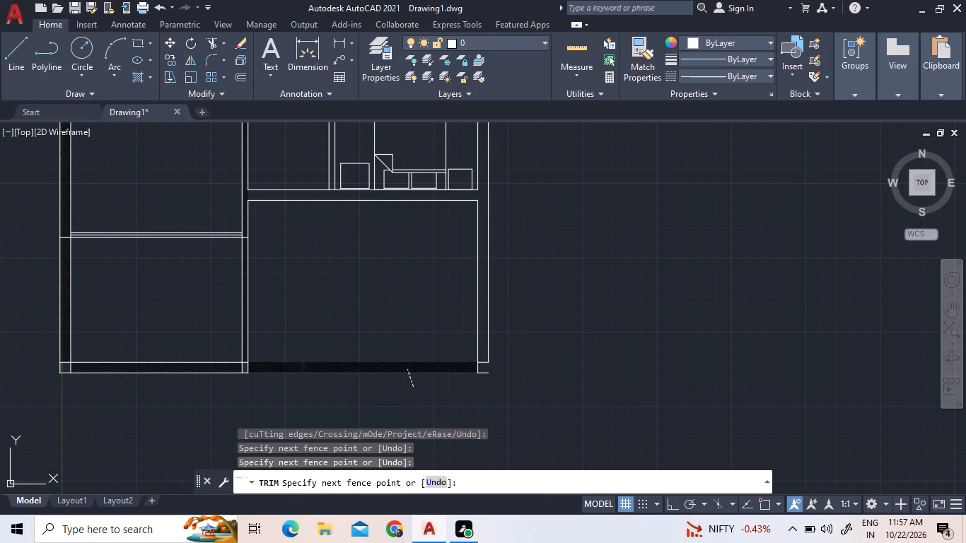
left_click_drag(408, 320, 408, 344)
left_click(405, 392)
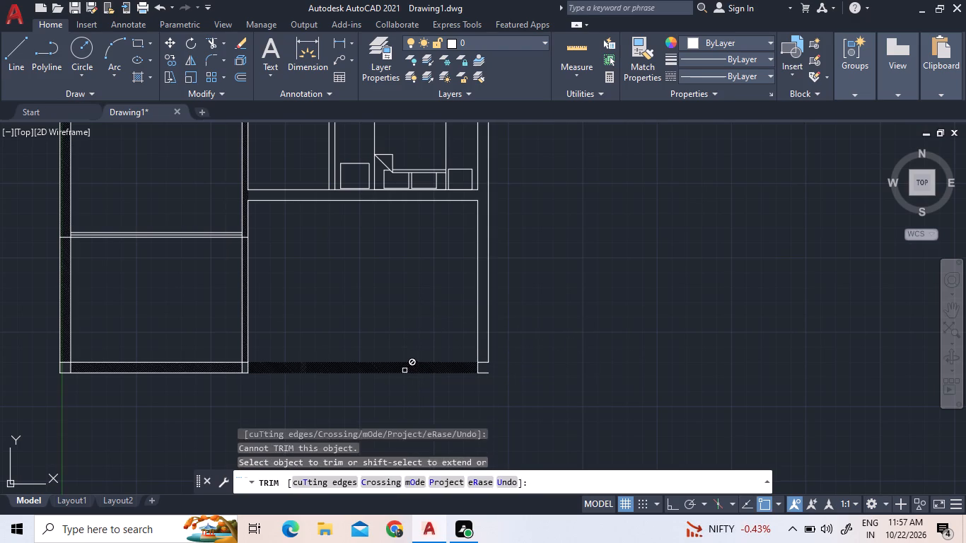
left_click(405, 370)
left_click(402, 366)
Trim the southwest room's inner south wall line, both west wall lines, and both lines of the wall dividing it from the southeast room.
left_click(228, 361)
left_click(13, 292)
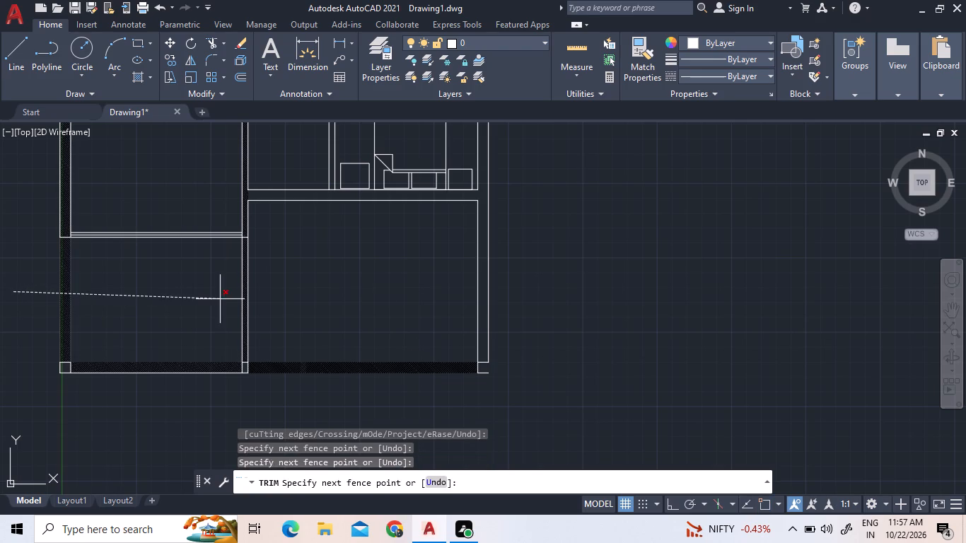
left_click(392, 305)
left_click_drag(343, 403, 334, 392)
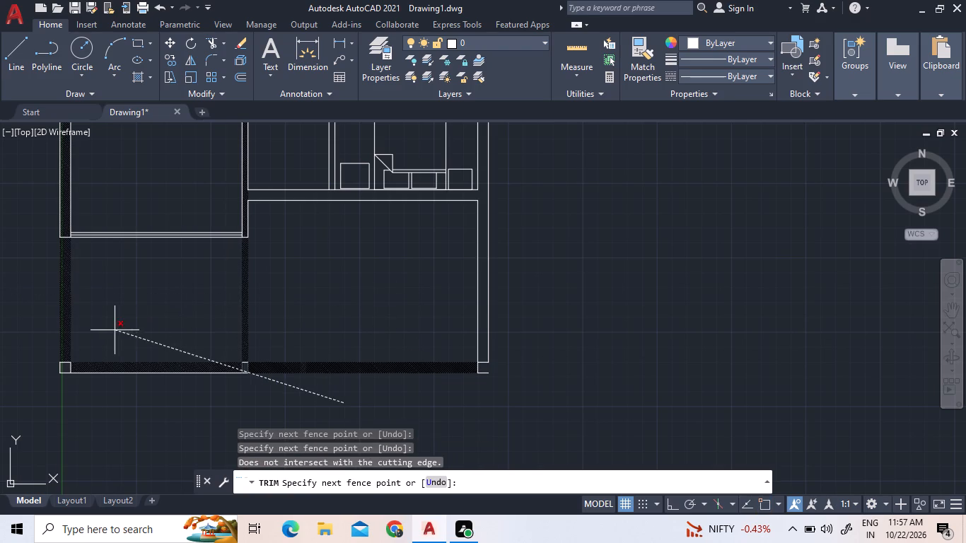
left_click(100, 329)
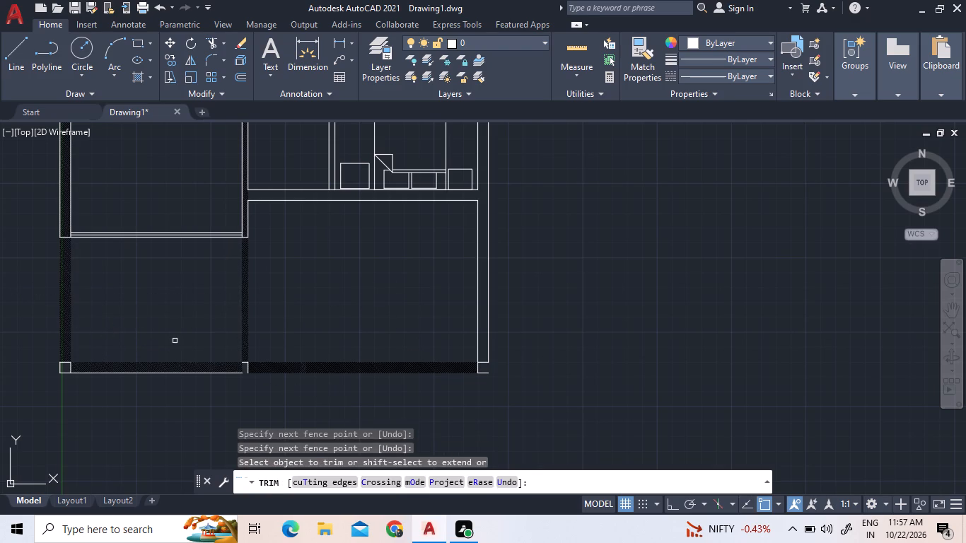
right_click(178, 339)
left_click(225, 141)
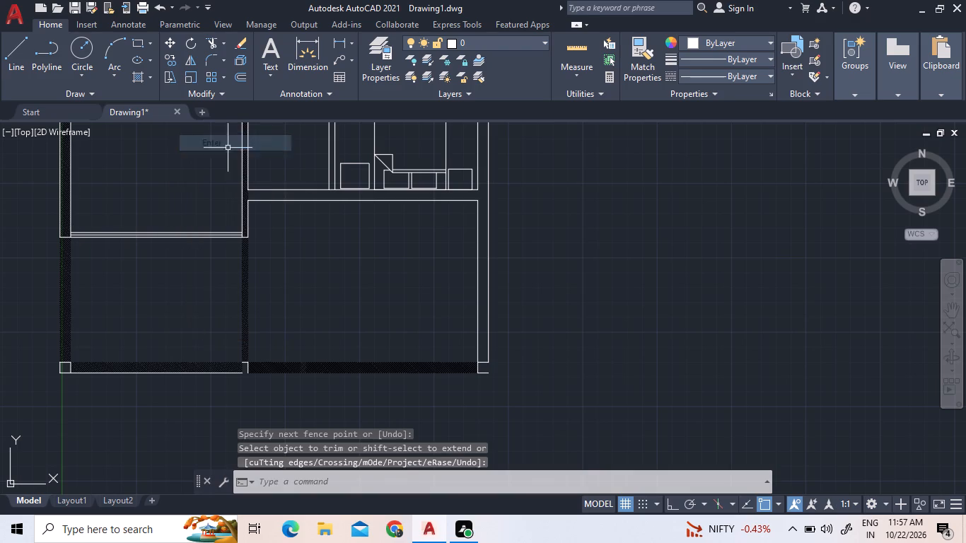
Extend the outer line of the furnished bedroom's south wall east to the outer east wall line.
scroll(537, 180, "up", 2)
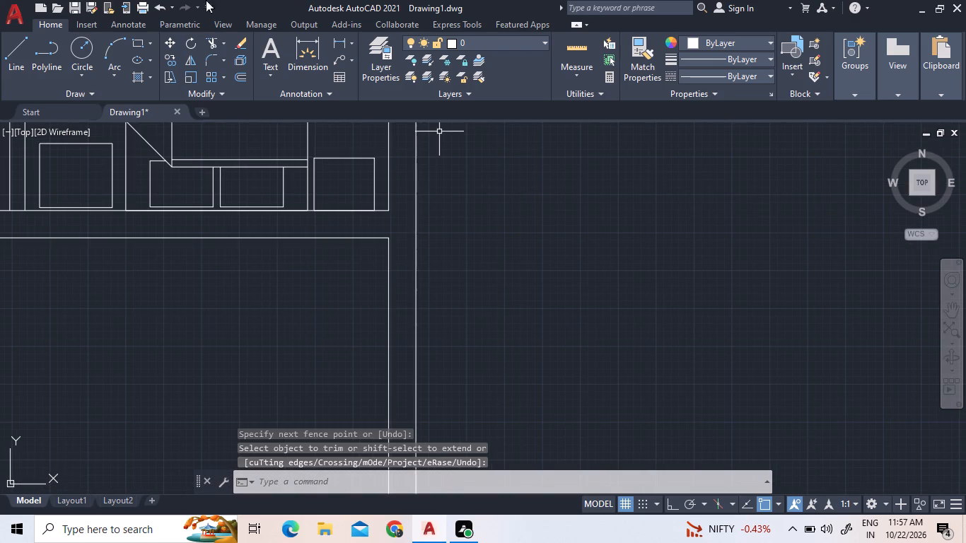
left_click(226, 47)
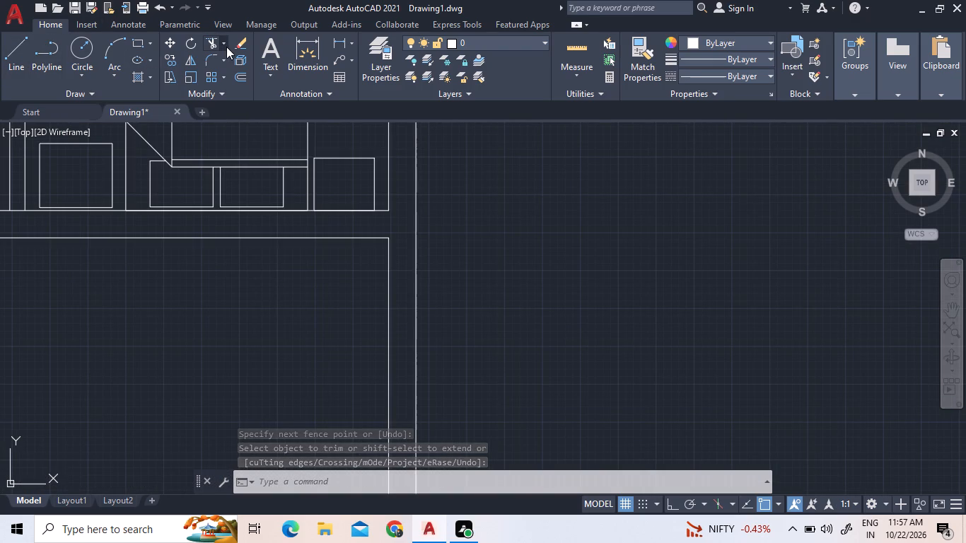
left_click(229, 88)
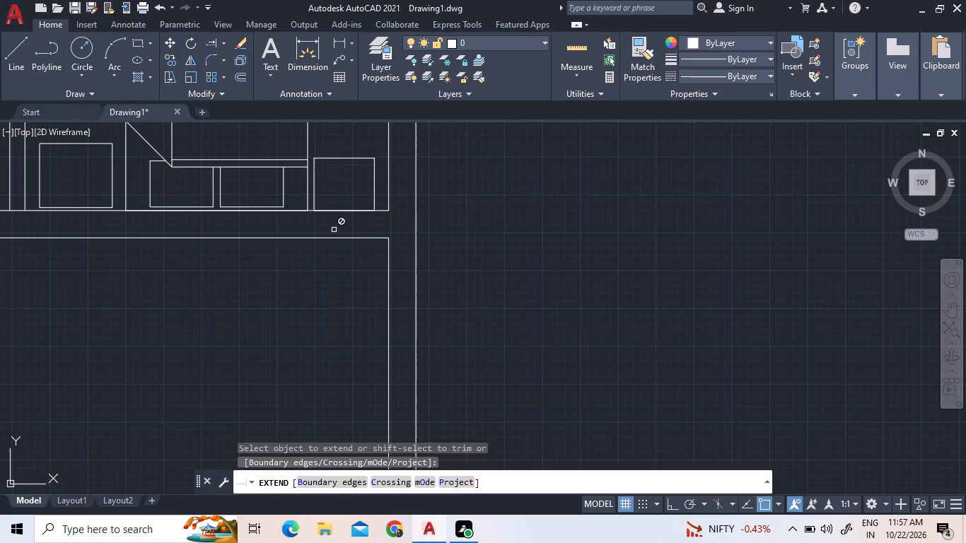
left_click(372, 233)
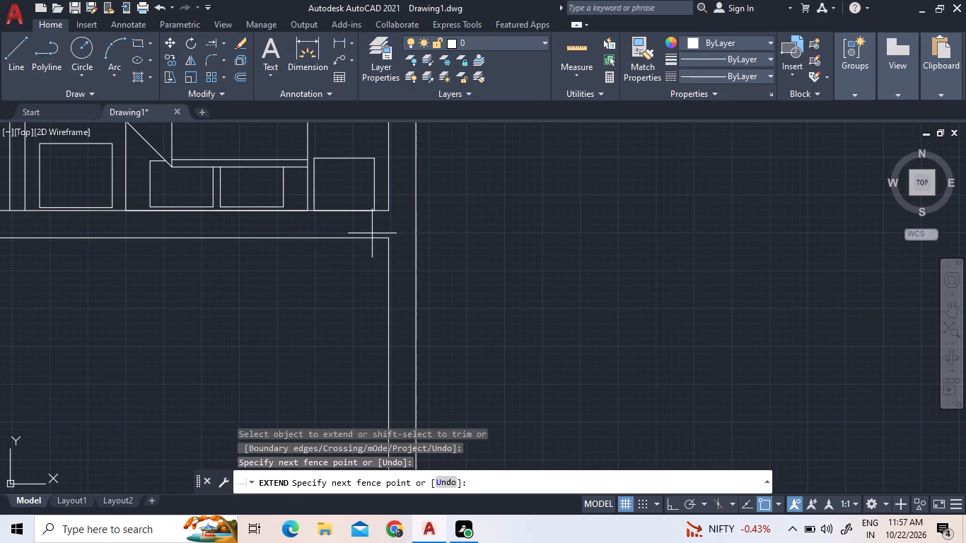
left_click(368, 263)
right_click(557, 243)
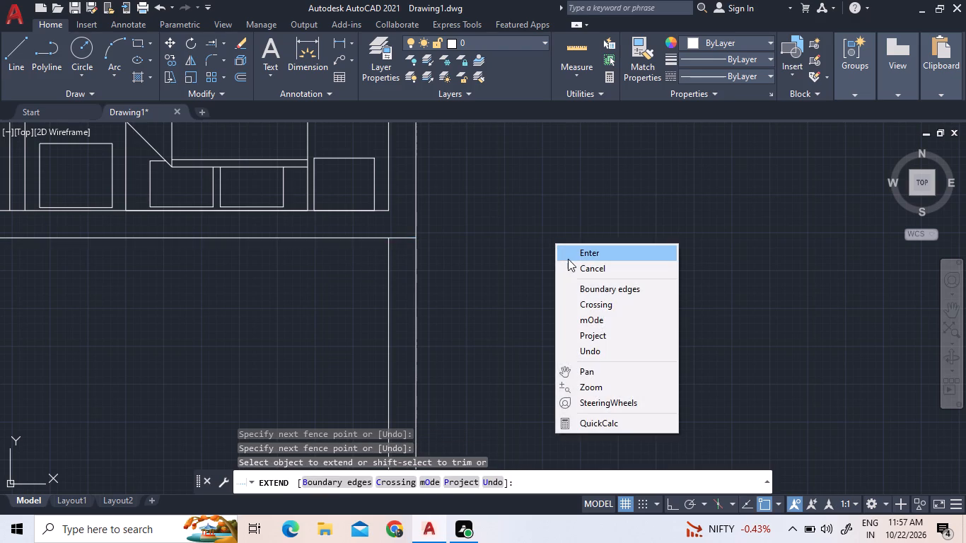
left_click(570, 259)
scroll(572, 262, "down", 2)
left_click_drag(556, 325, 547, 332)
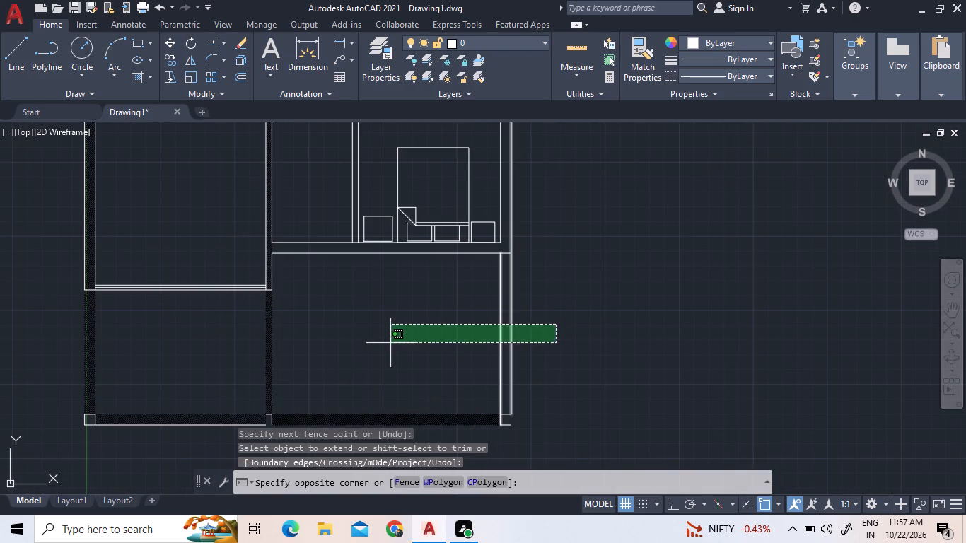
left_click(698, 324)
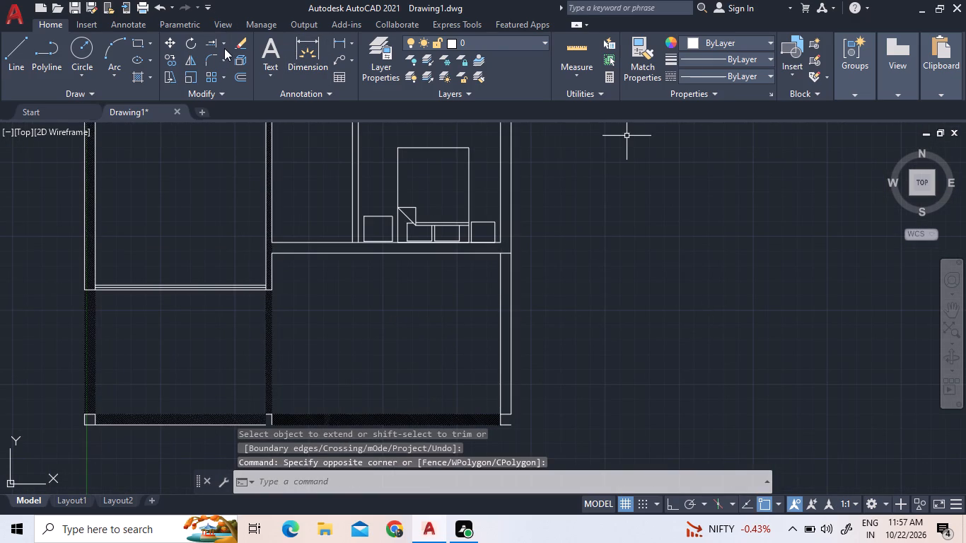
Trim off both east wall lines of the southeast room south of the furnished bedroom.
left_click(228, 42)
left_click(226, 46)
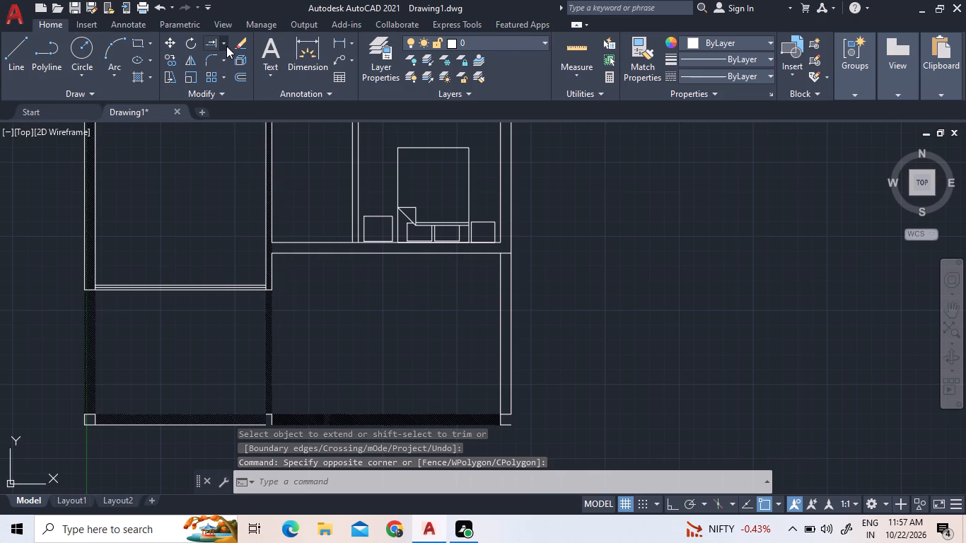
left_click(242, 76)
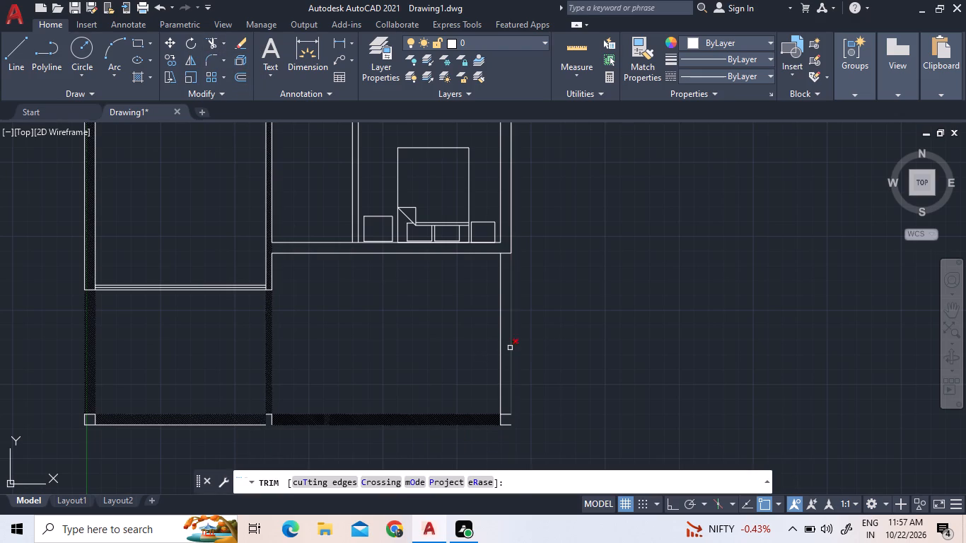
left_click(511, 349)
left_click(502, 349)
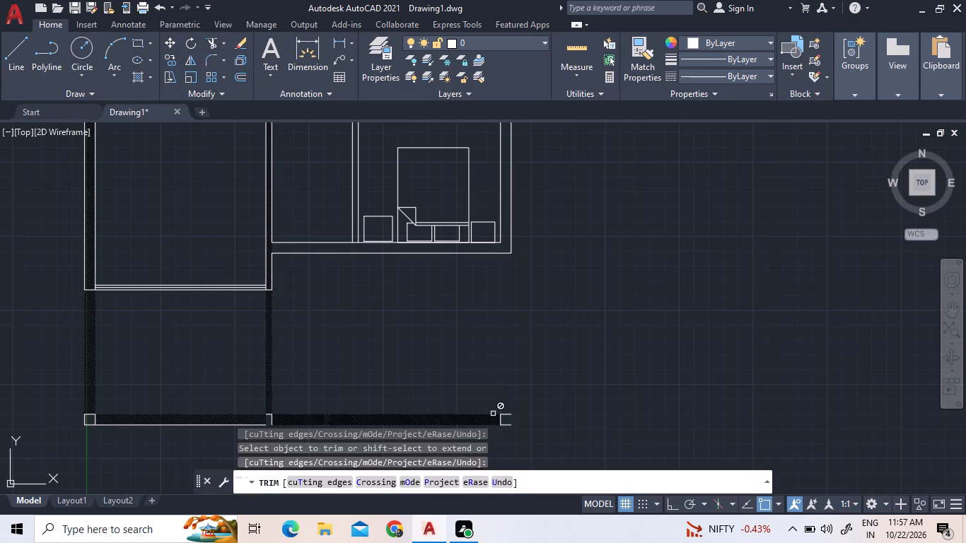
left_click(494, 421)
right_click(542, 352)
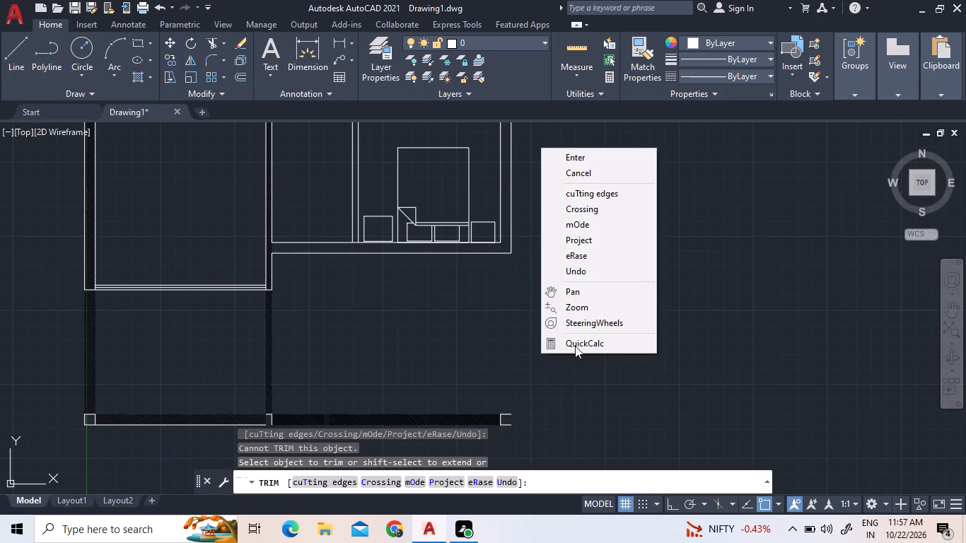
left_click(607, 160)
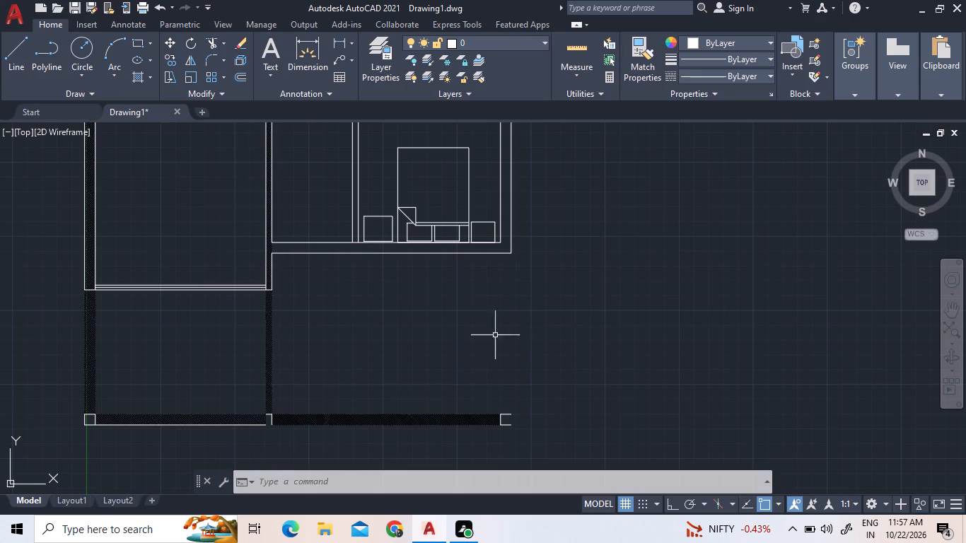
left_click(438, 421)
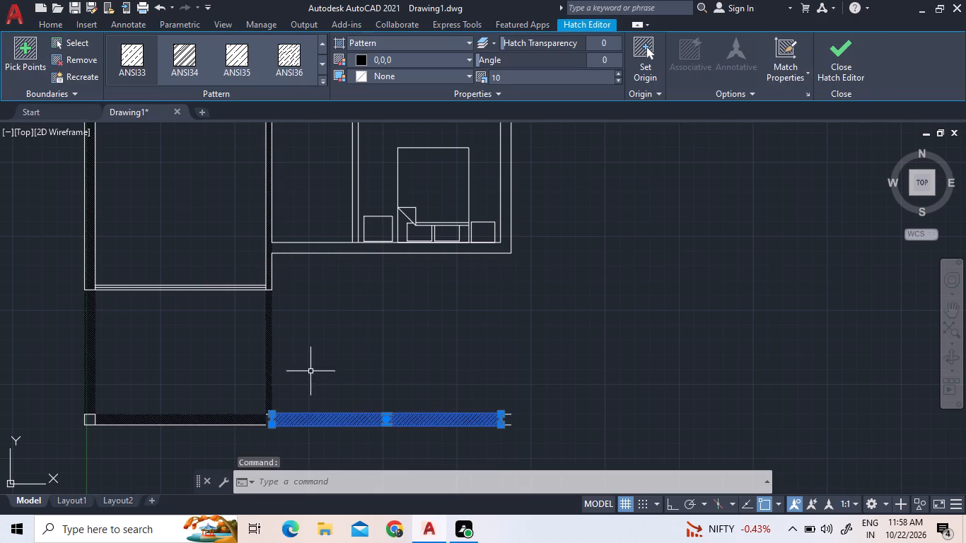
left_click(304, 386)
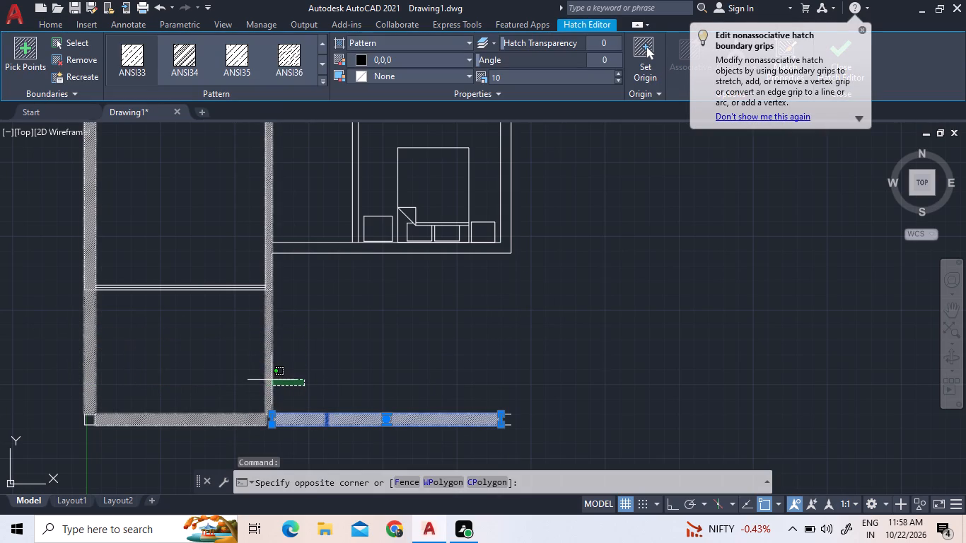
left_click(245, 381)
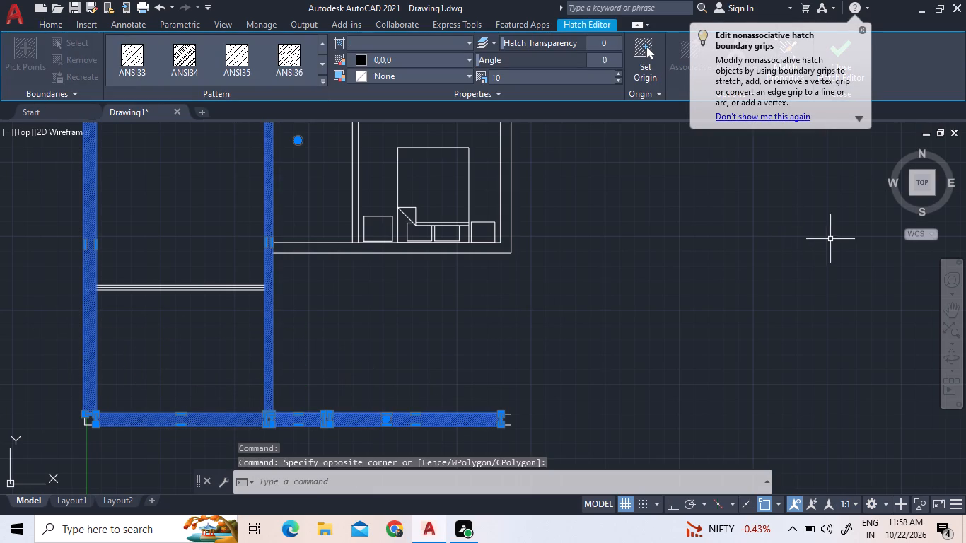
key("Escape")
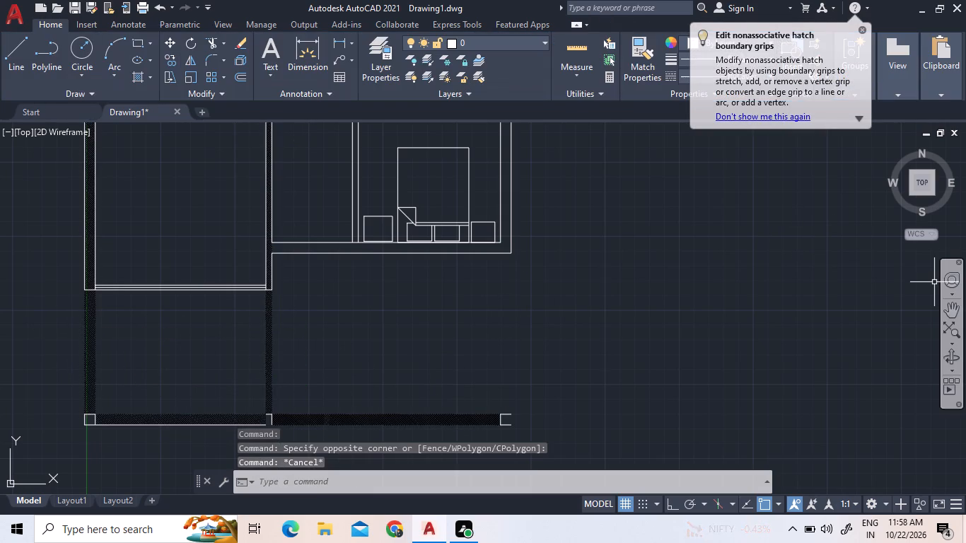
Delete the full-length hatch along the southeast room's south wall.
left_click(342, 418)
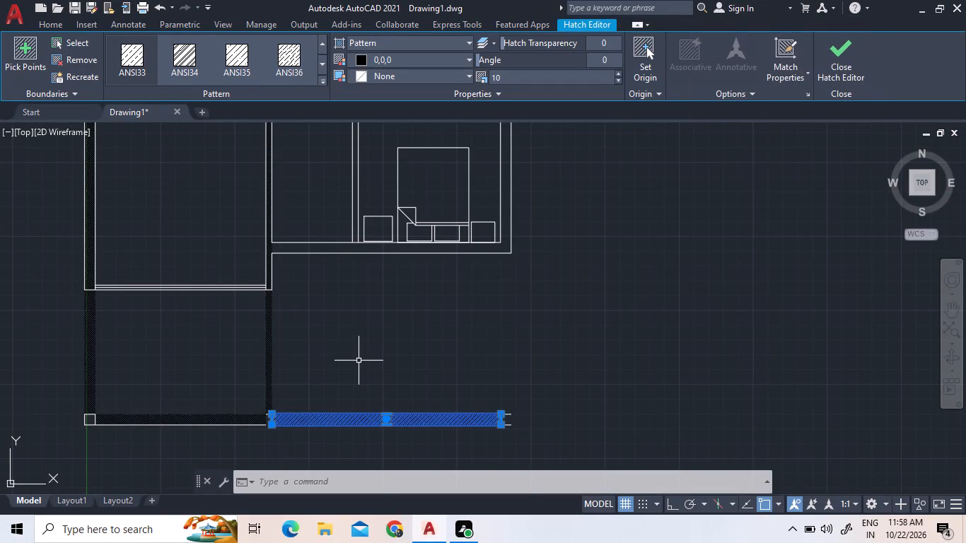
key("Delete")
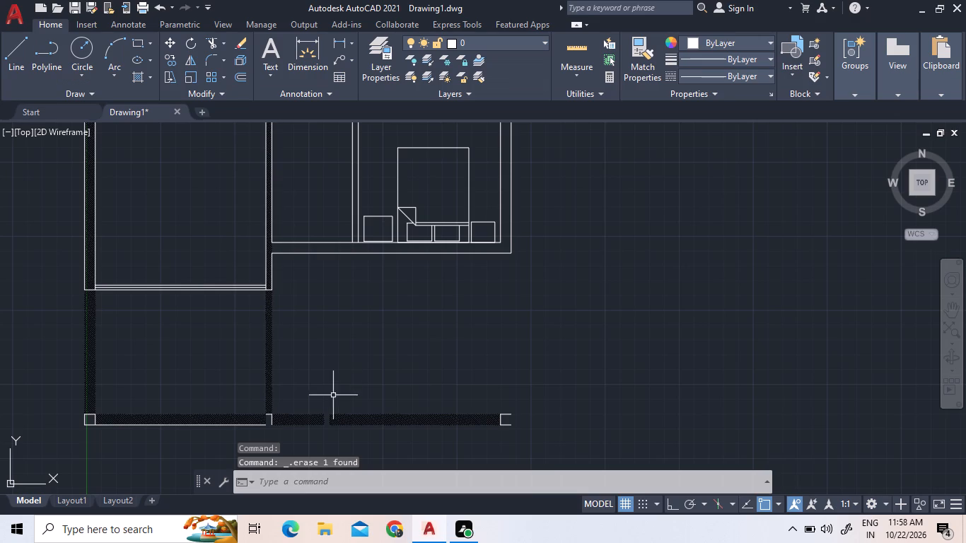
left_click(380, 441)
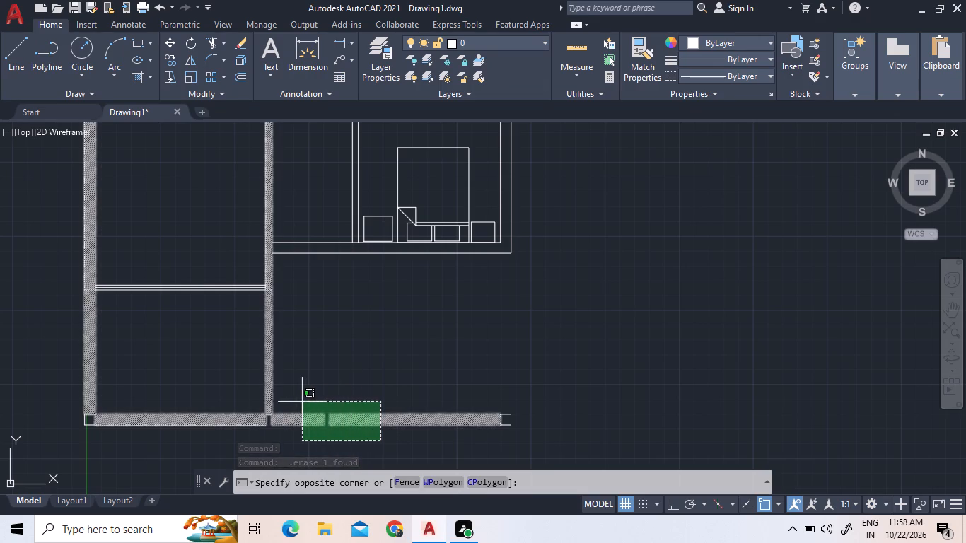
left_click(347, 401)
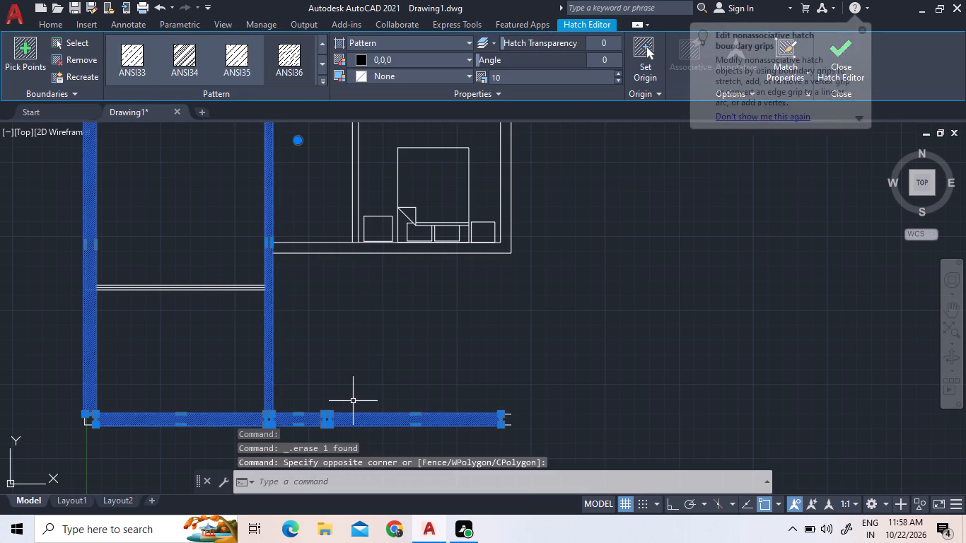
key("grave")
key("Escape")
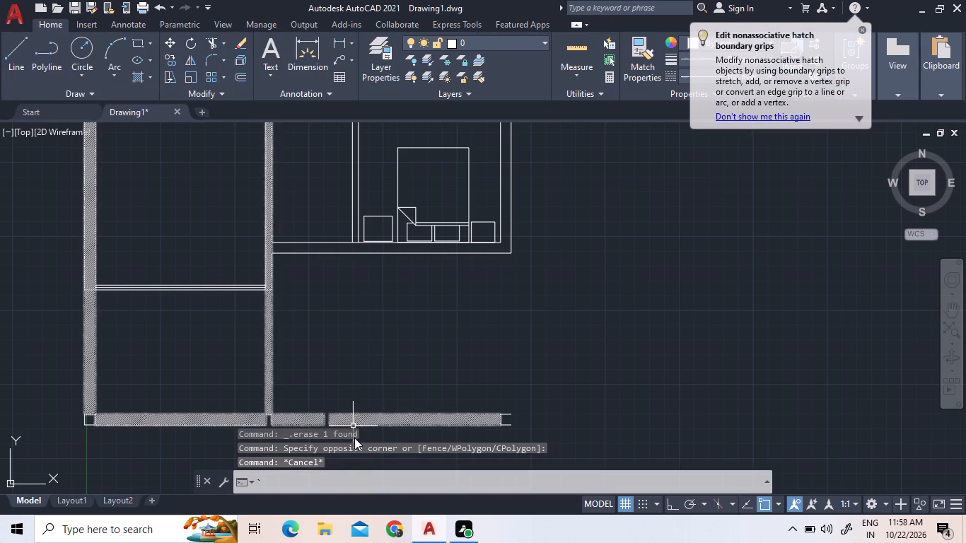
Delete the remaining wall hatch running along the old south wall and the adjoining walls.
scroll(382, 398, "down", 2)
scroll(382, 411, "up", 3)
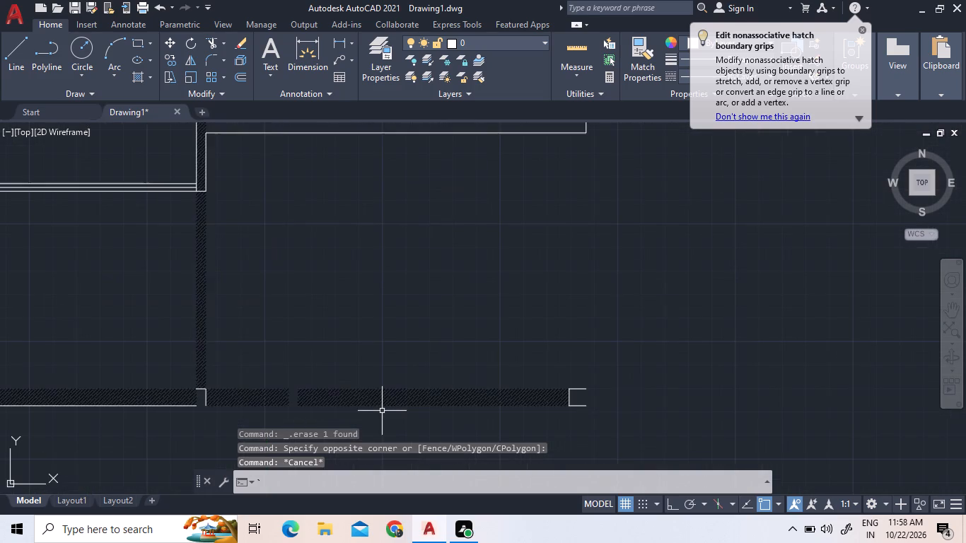
left_click(390, 396)
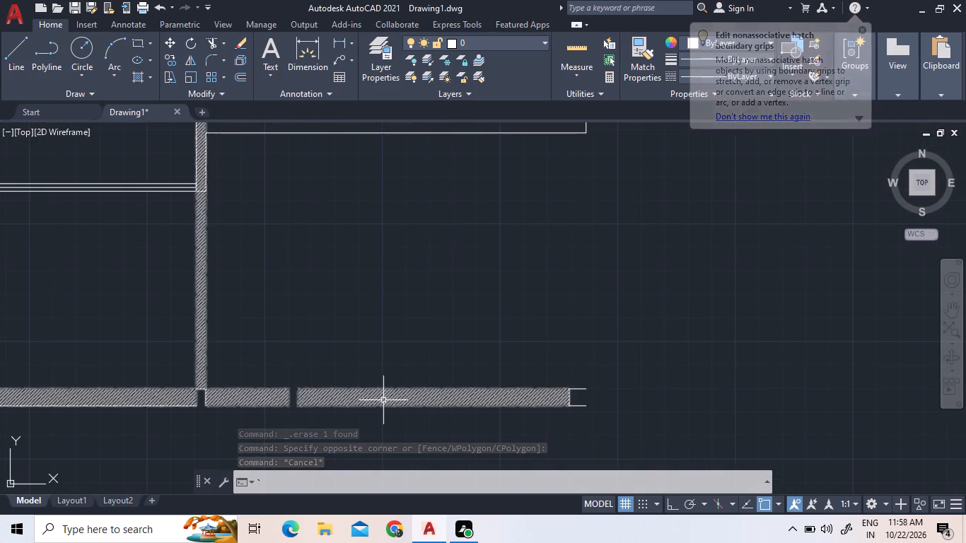
key("Delete")
left_click(388, 397)
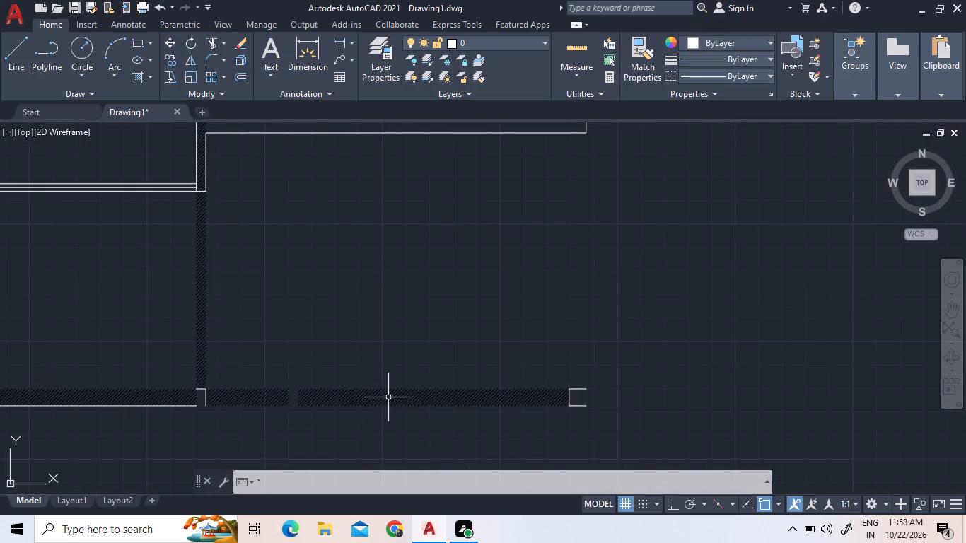
scroll(428, 411, "up", 3)
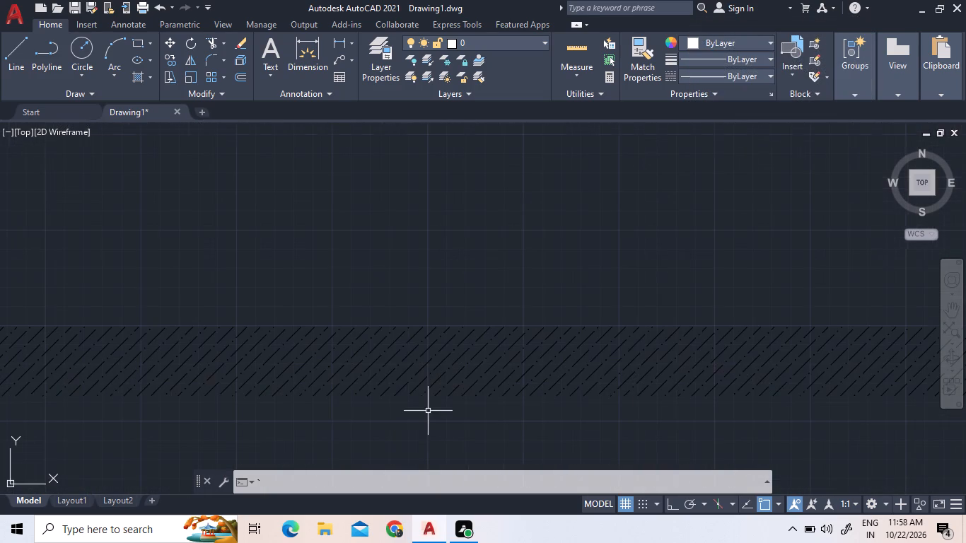
left_click(428, 411)
key("Escape")
scroll(339, 366, "down", 2)
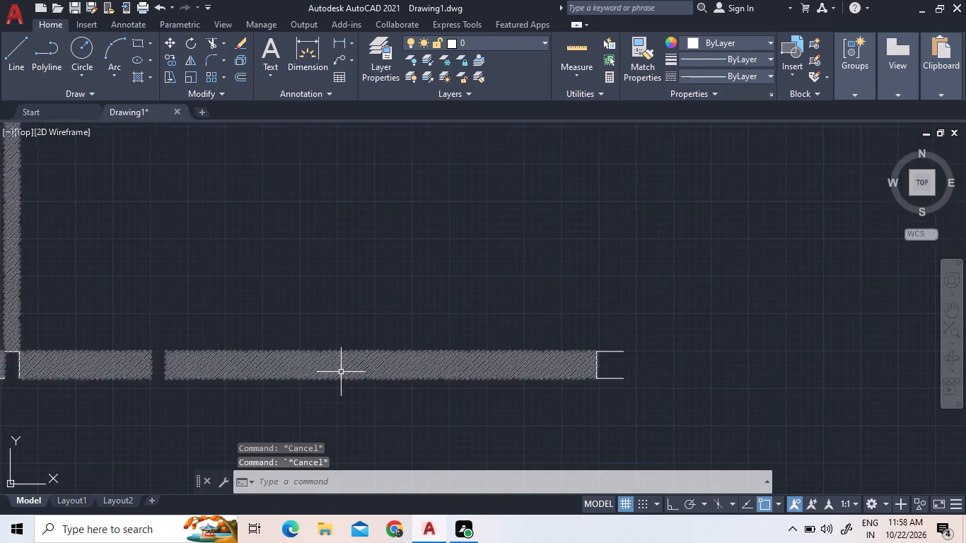
left_click(344, 370)
key("Delete")
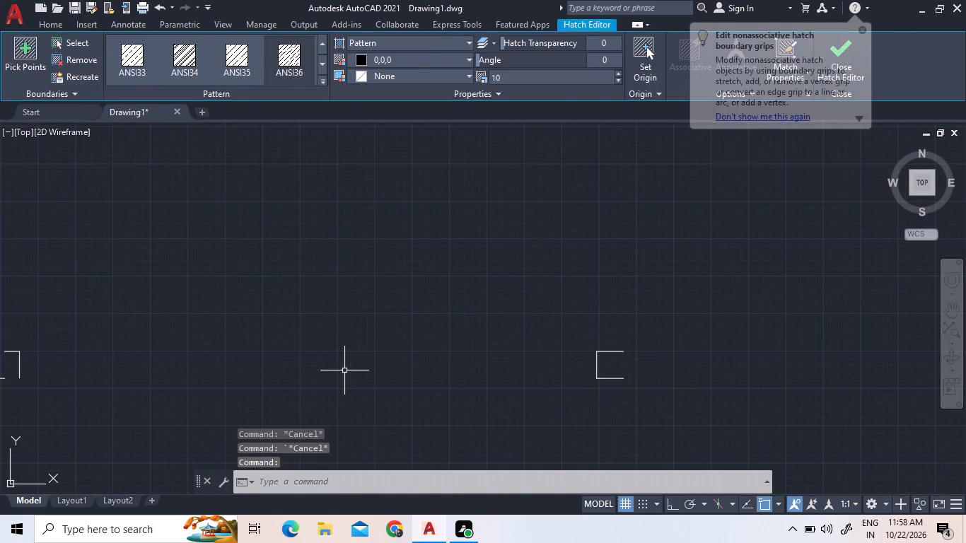
Delete the leftover south wall line and the column outlines at the southwest, middle and southeast of the old south wall.
scroll(305, 522, "down", 12)
scroll(371, 426, "down", 1)
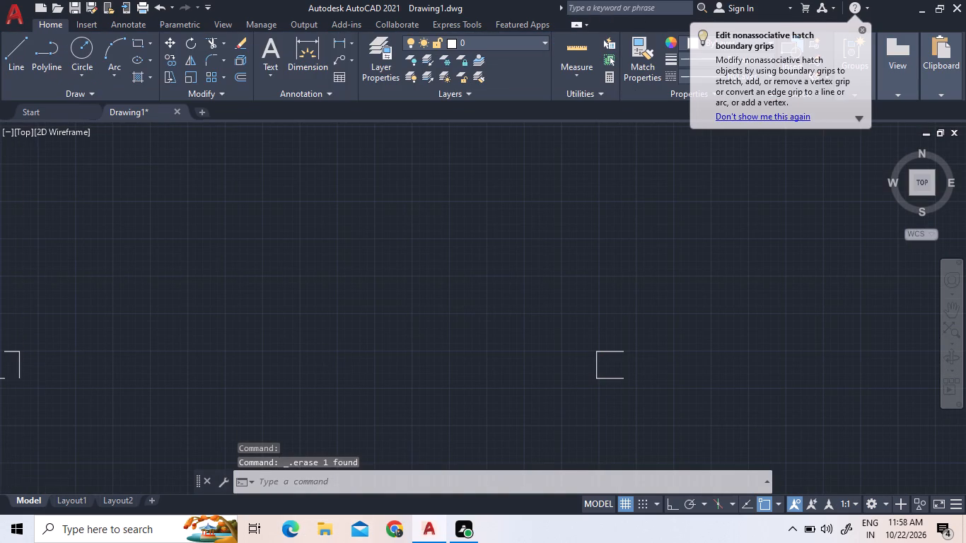
scroll(366, 410, "down", 2)
scroll(320, 347, "down", 1)
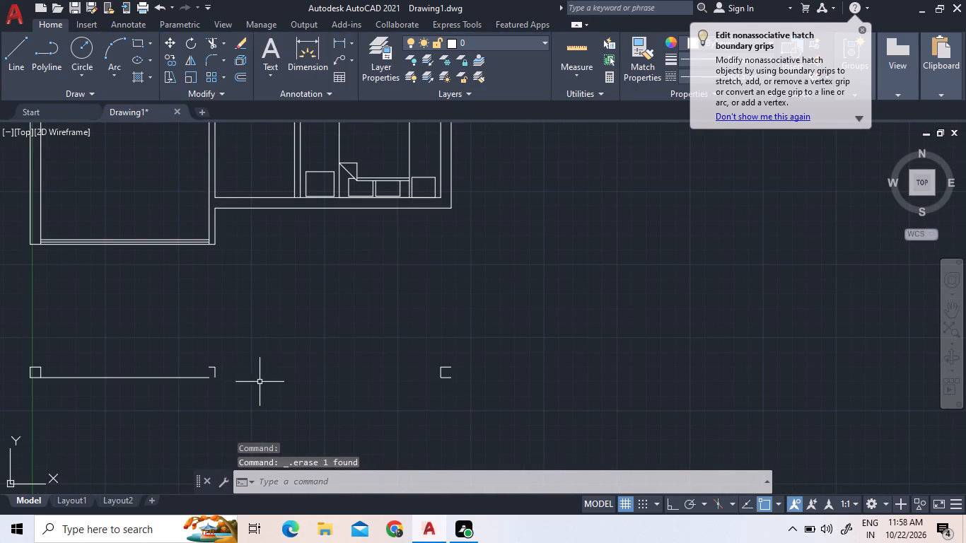
left_click_drag(257, 387, 238, 374)
left_click(0, 338)
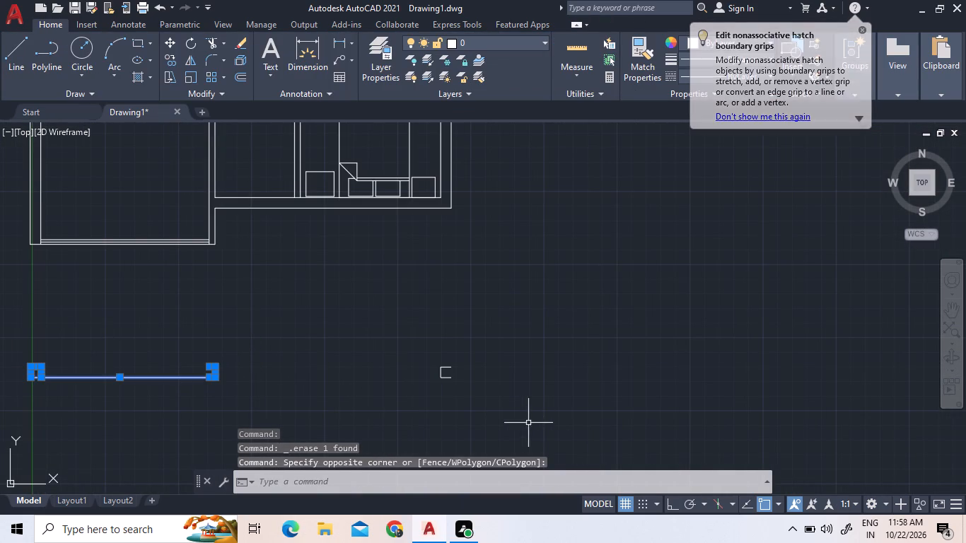
left_click_drag(503, 376, 494, 382)
left_click(387, 352)
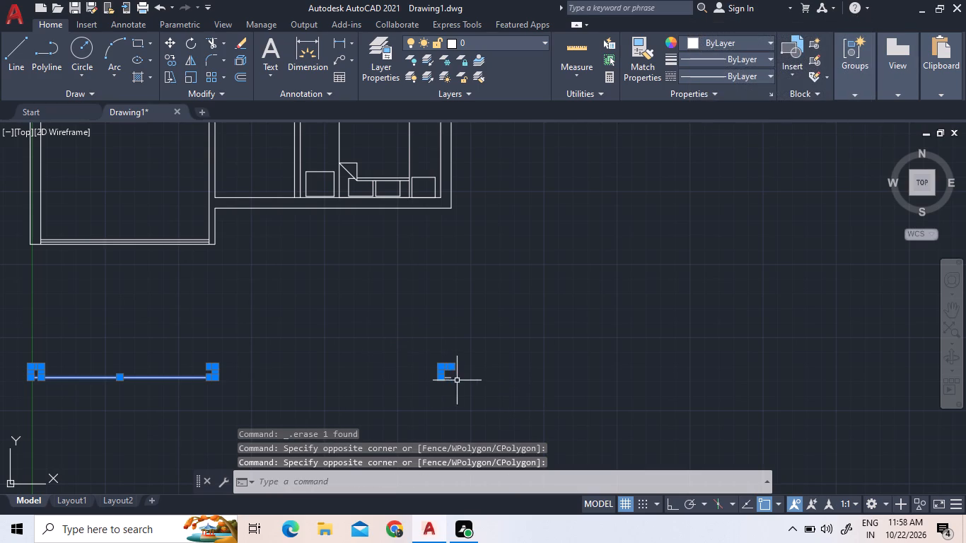
scroll(457, 380, "up", 3)
left_click(446, 390)
left_click(385, 356)
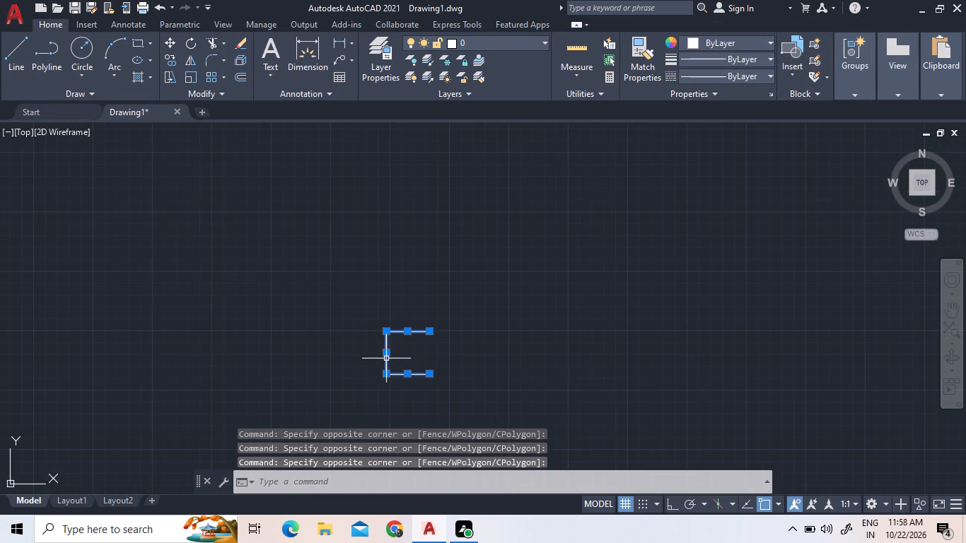
key("Delete")
Trim the inner south wall line between the two lines of the furnished bedroom's west partition wall.
scroll(499, 416, "down", 3)
scroll(335, 293, "down", 2)
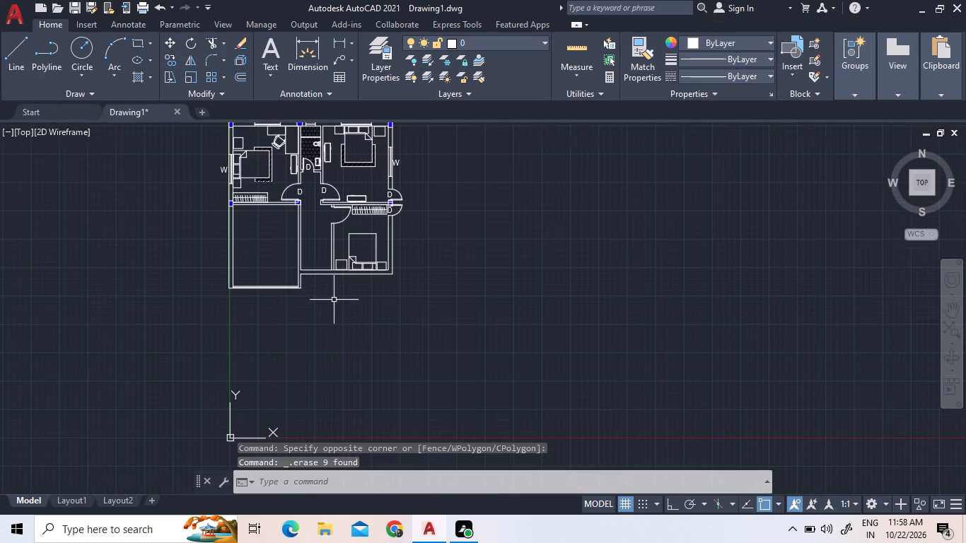
middle_click_drag(279, 296, 265, 354)
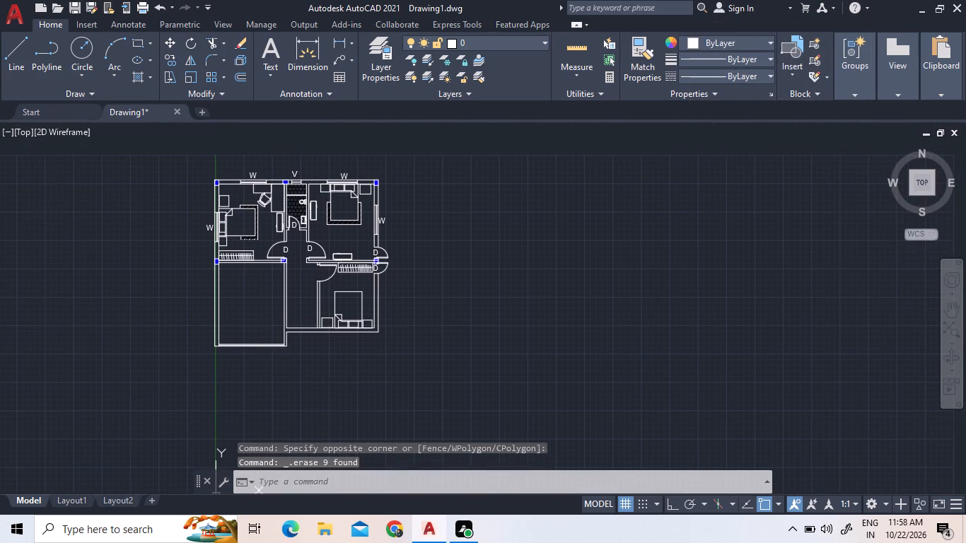
scroll(303, 204, "up", 1)
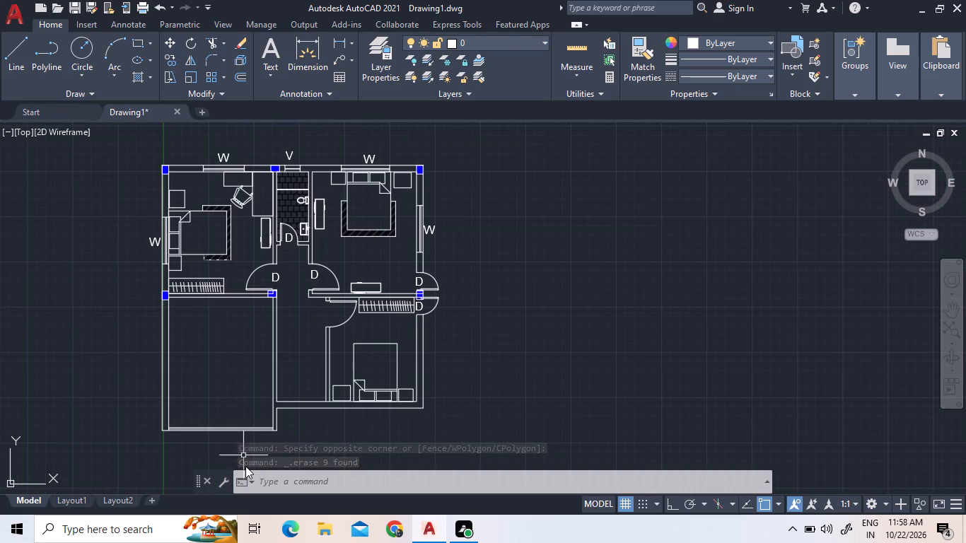
scroll(223, 448, "up", 2)
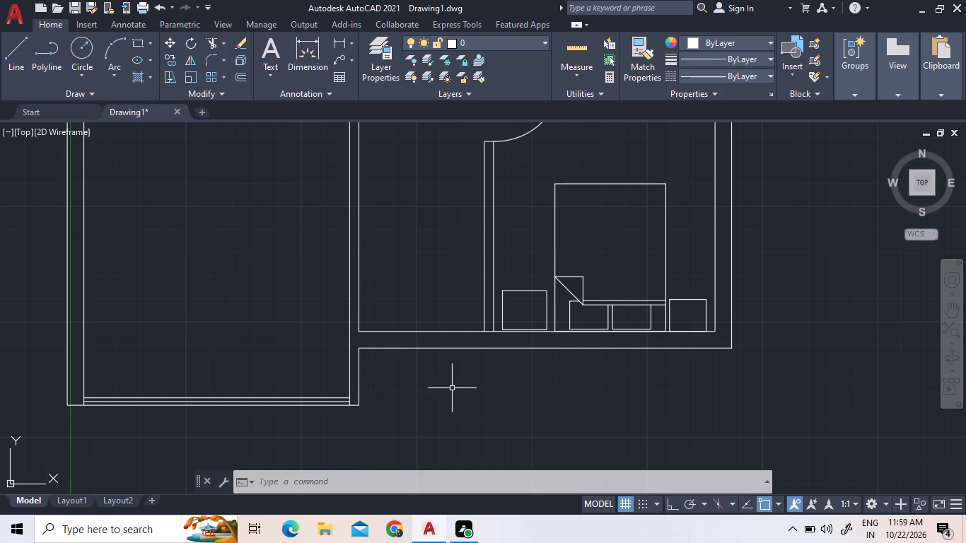
middle_click_drag(451, 388, 402, 478)
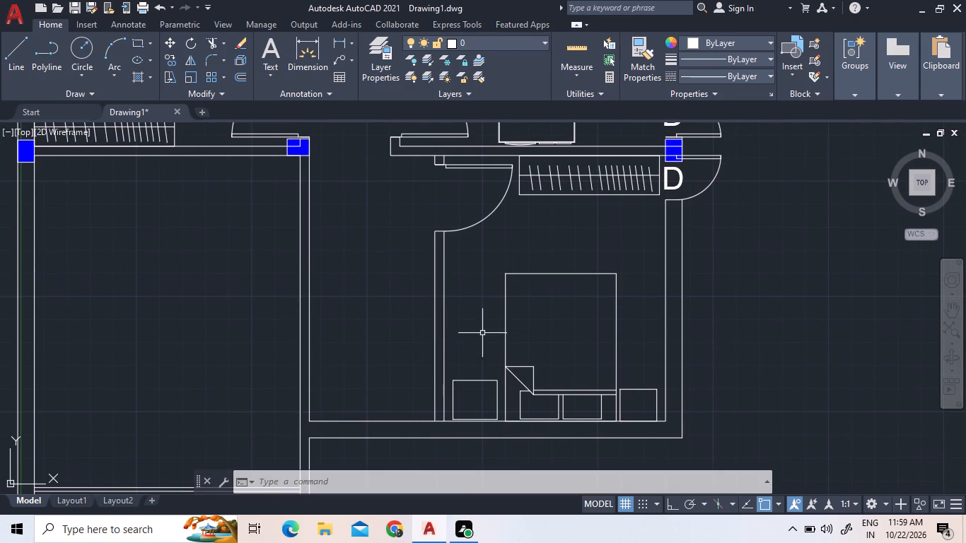
scroll(459, 436, "up", 2)
scroll(450, 420, "down", 1)
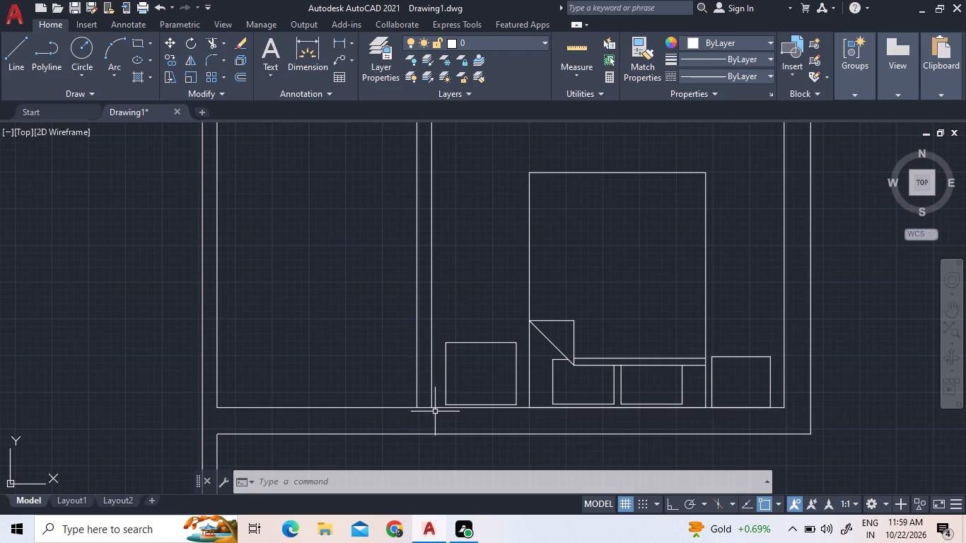
scroll(435, 411, "up", 2)
scroll(434, 412, "down", 1)
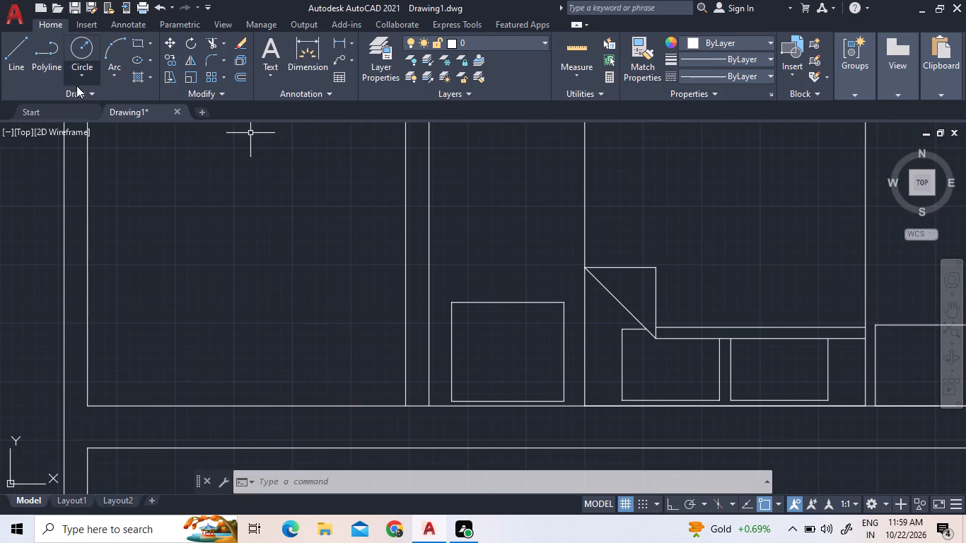
left_click(215, 45)
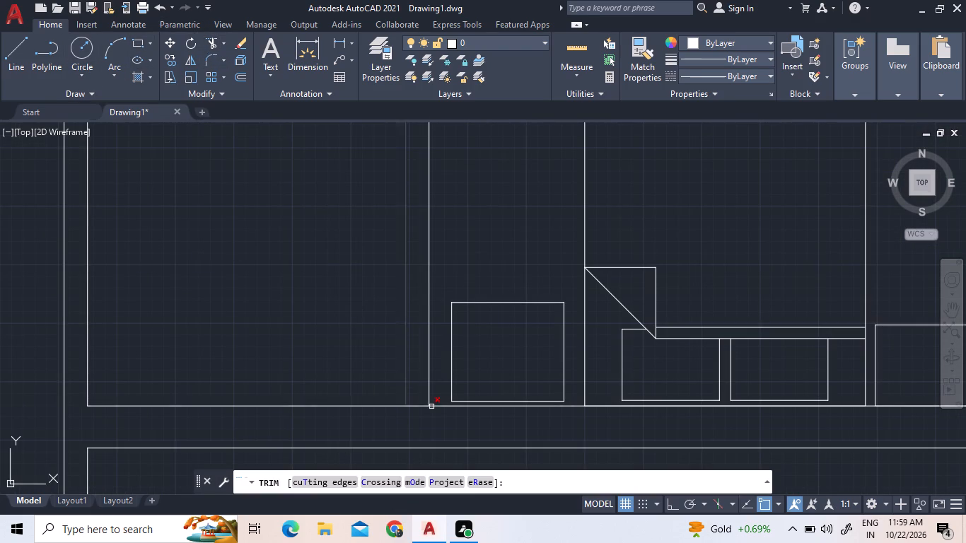
left_click(418, 407)
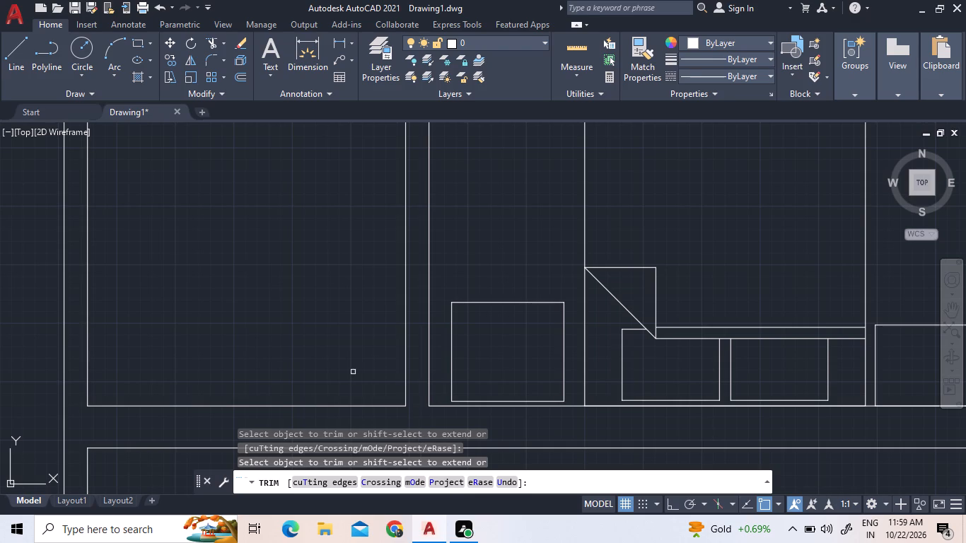
right_click(336, 281)
left_click(398, 296)
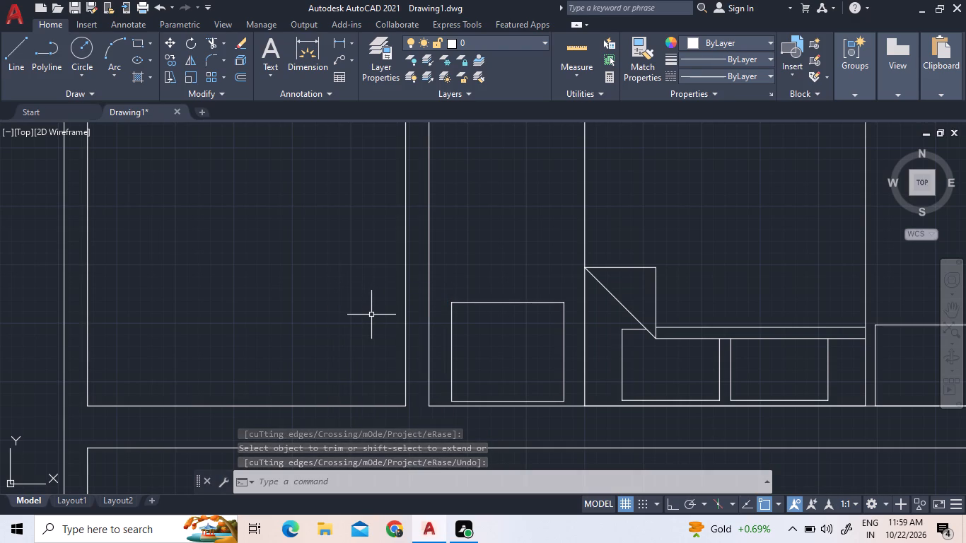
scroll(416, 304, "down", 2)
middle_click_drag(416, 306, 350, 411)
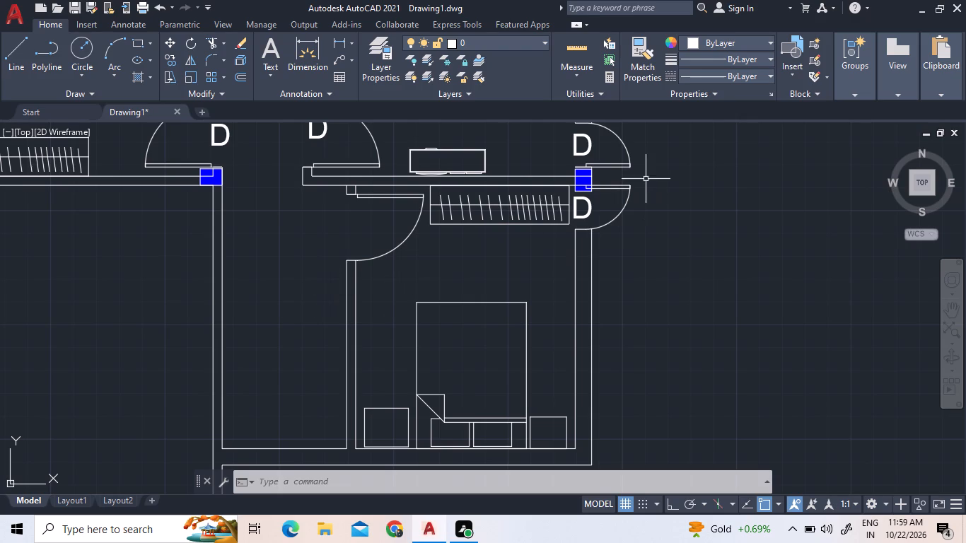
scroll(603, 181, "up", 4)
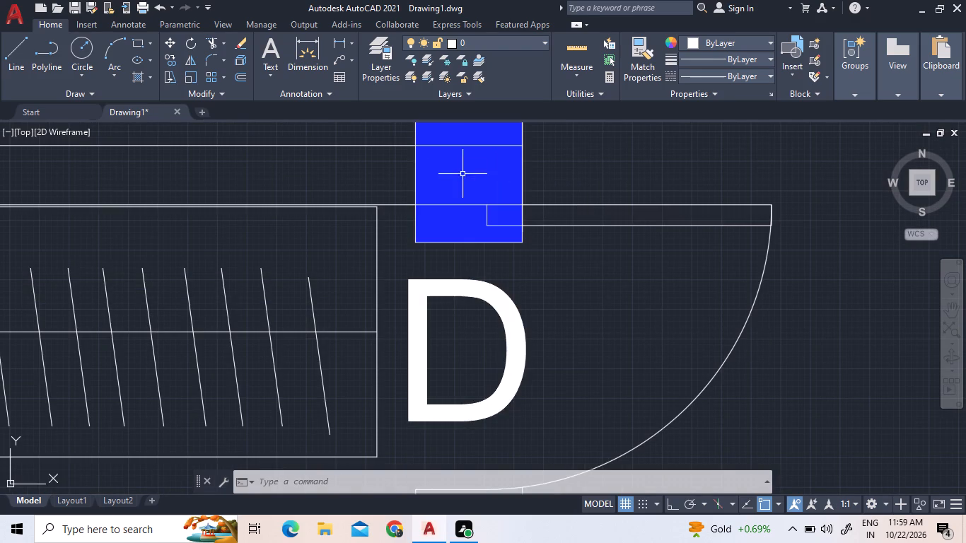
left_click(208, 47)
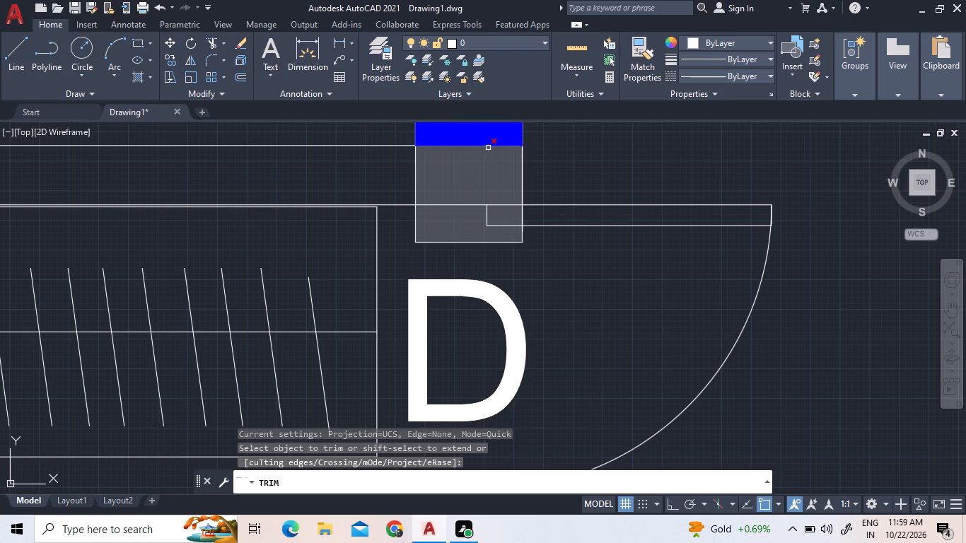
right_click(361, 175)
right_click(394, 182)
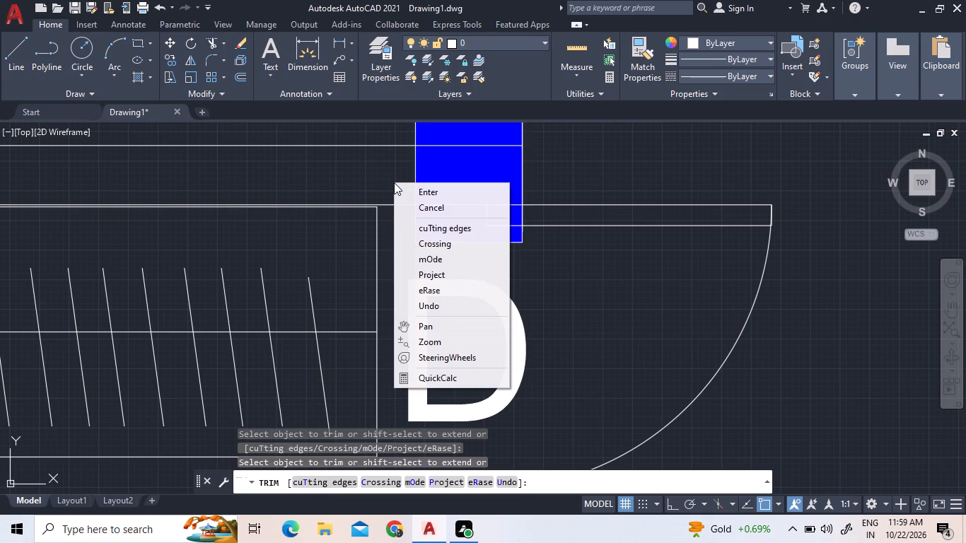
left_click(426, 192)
Offset the inner south wall line of the narrow space west of the furnished bedroom 3' to the north.
scroll(459, 271, "down", 1)
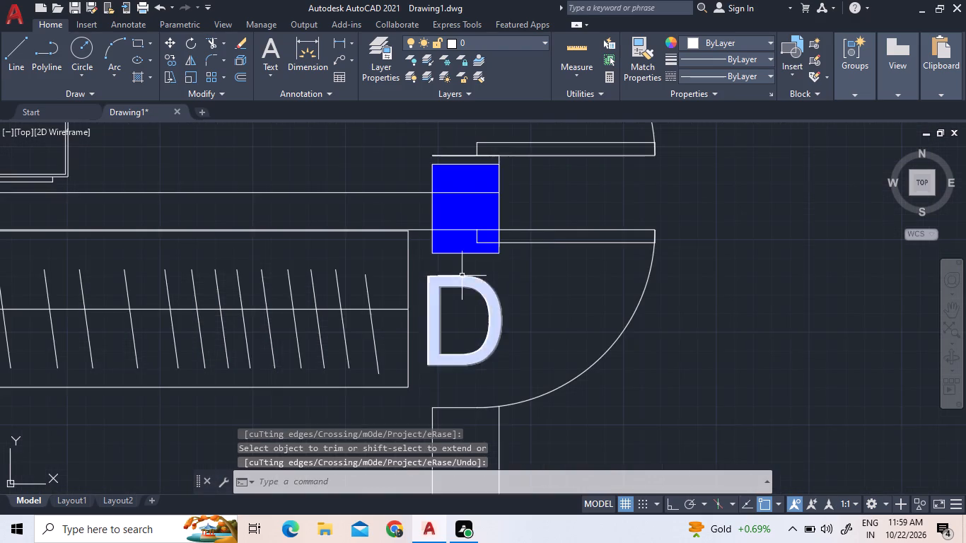
scroll(530, 249, "down", 2)
middle_click_drag(476, 327, 471, 149)
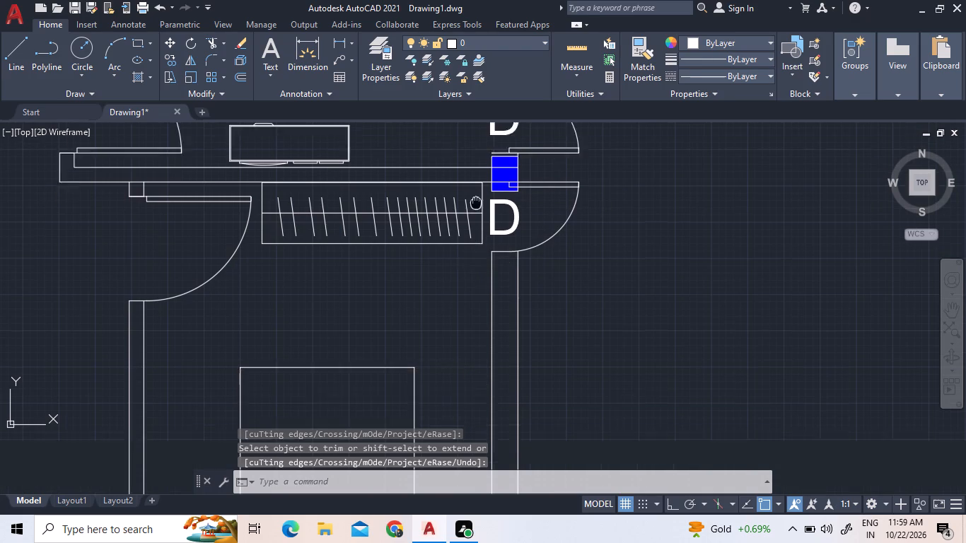
middle_click_drag(471, 149, 466, 104)
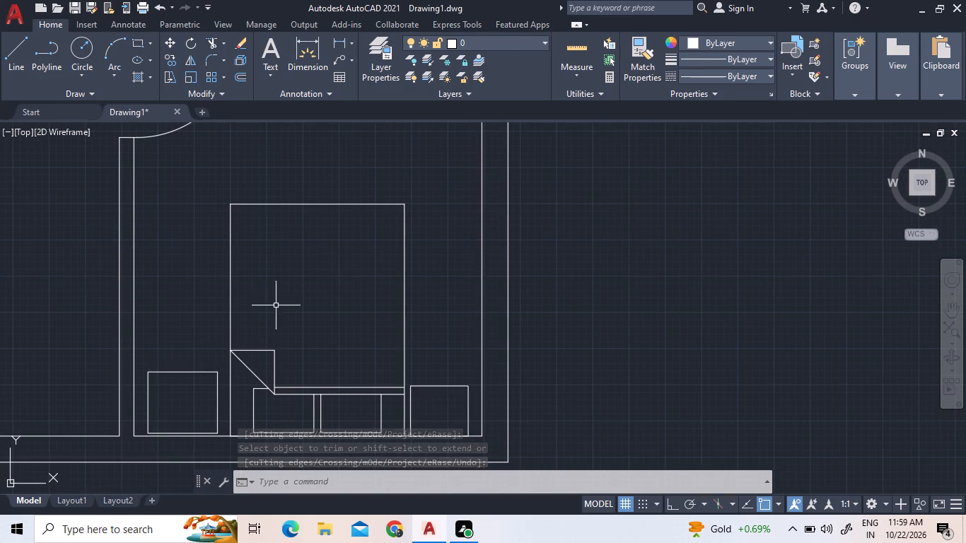
scroll(366, 210, "down", 1)
middle_click_drag(156, 331, 238, 381)
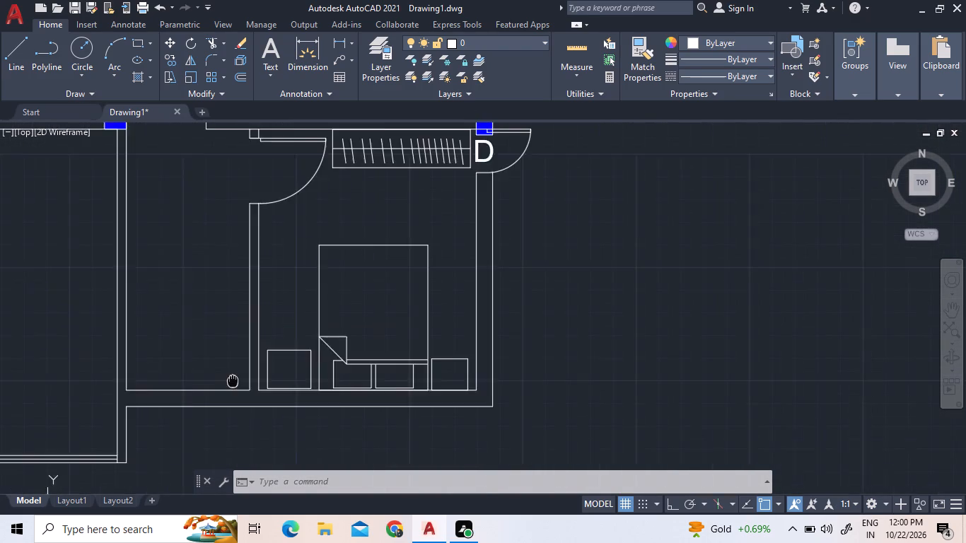
middle_click_drag(238, 381, 274, 365)
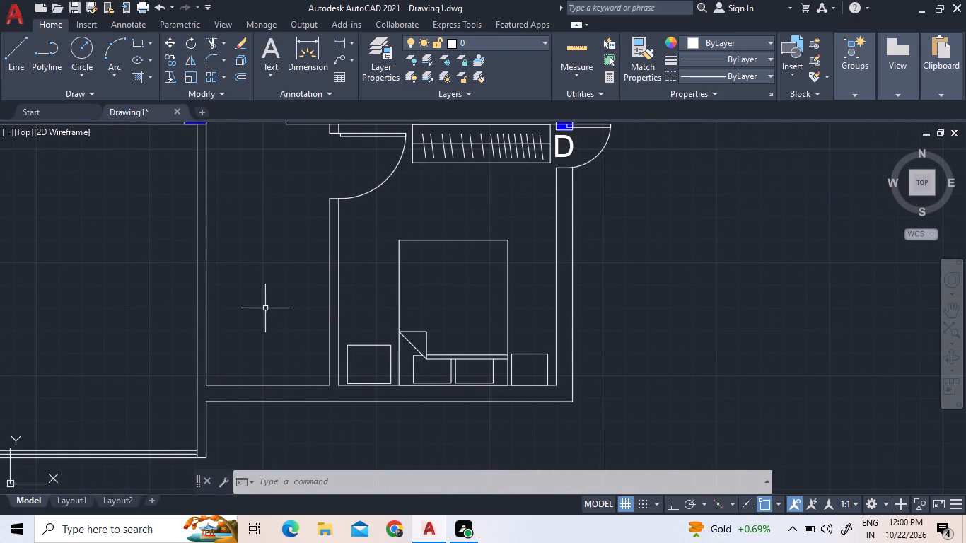
left_click(242, 78)
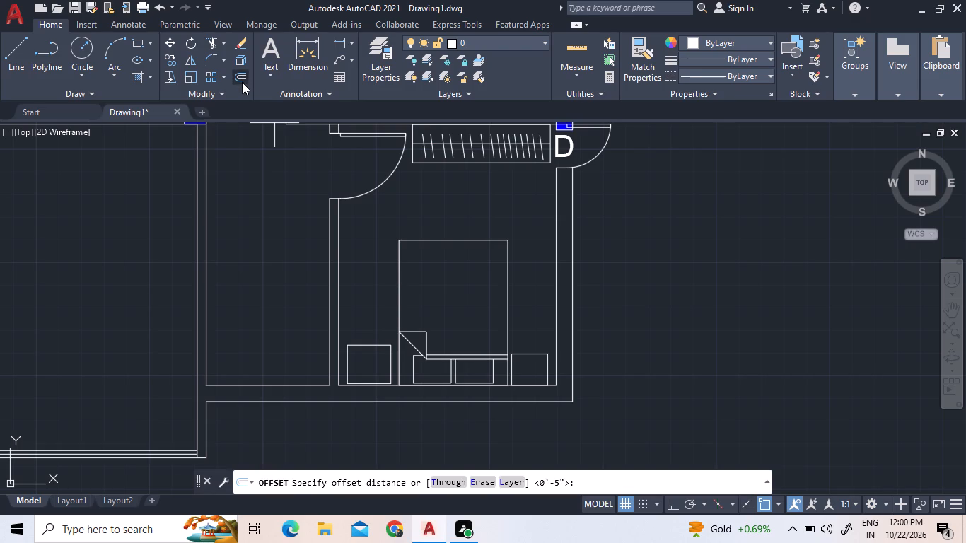
type("3'")
key("Return")
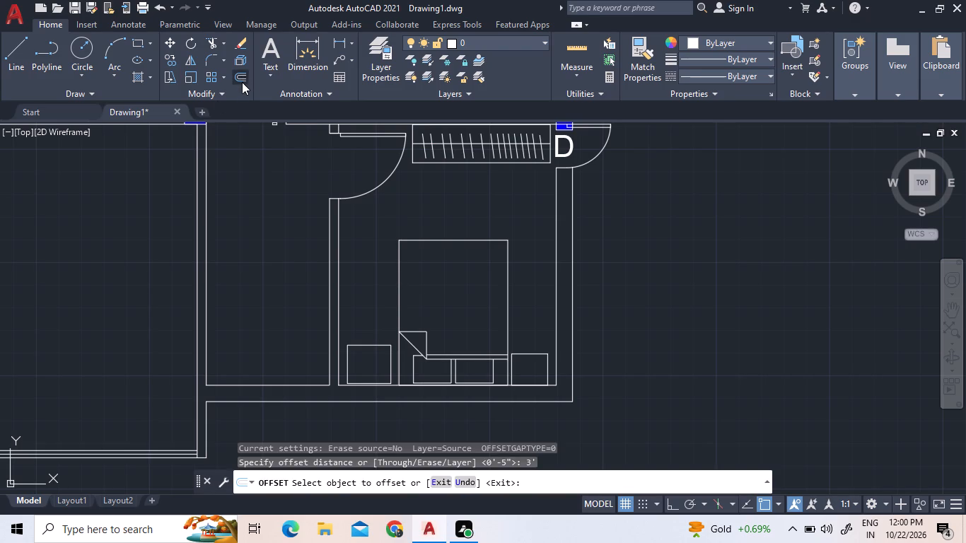
left_click(316, 386)
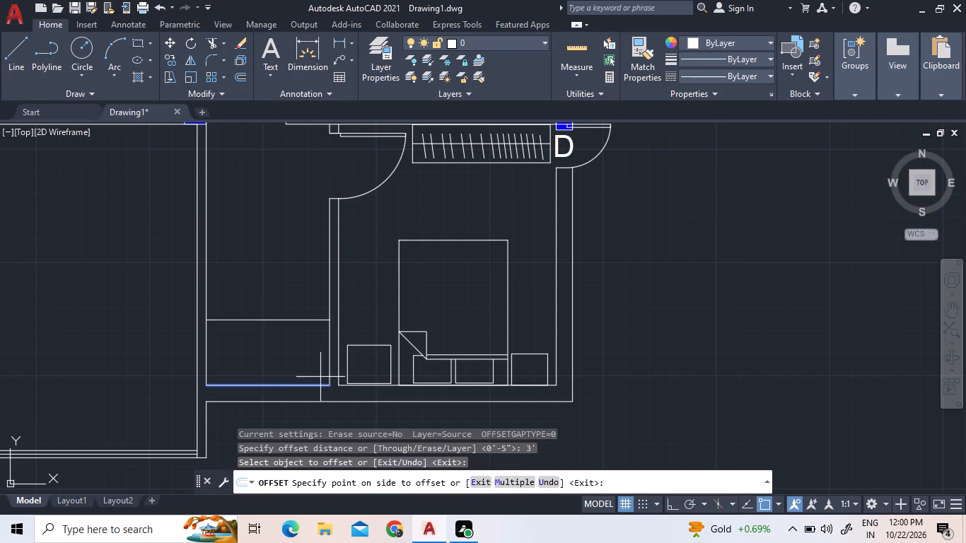
left_click(313, 298)
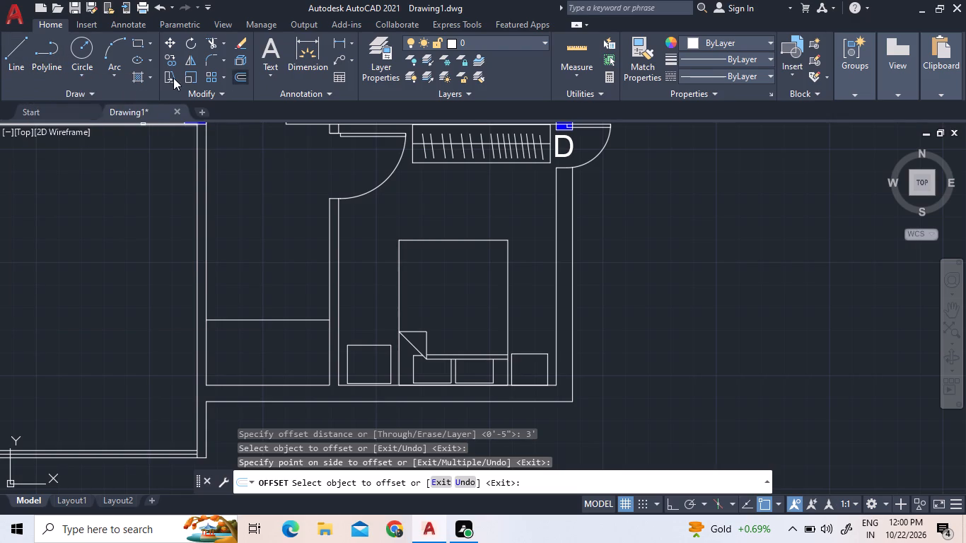
Offset the landing line in the narrow space 10" northward five times in succession to lay out the stair treads.
left_click(239, 71)
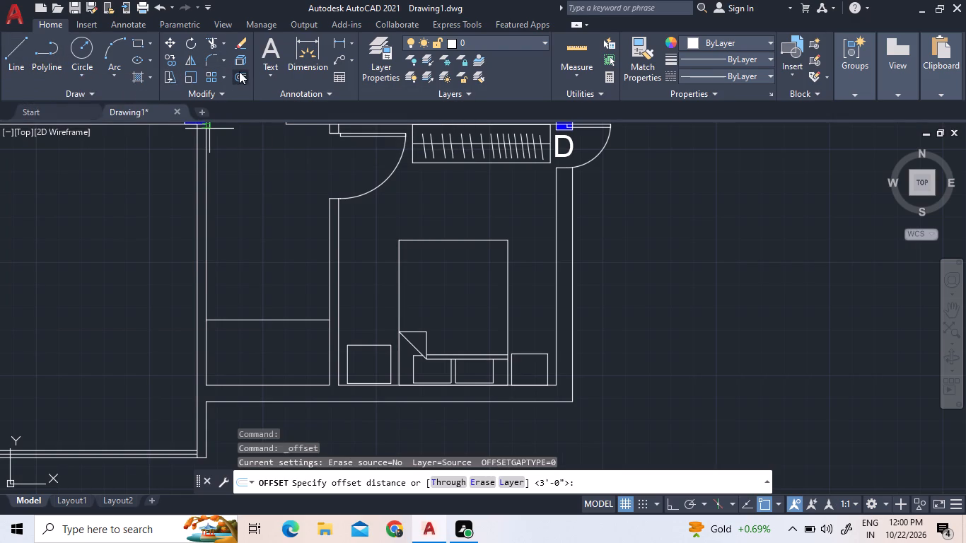
type("10\"")
key("Return")
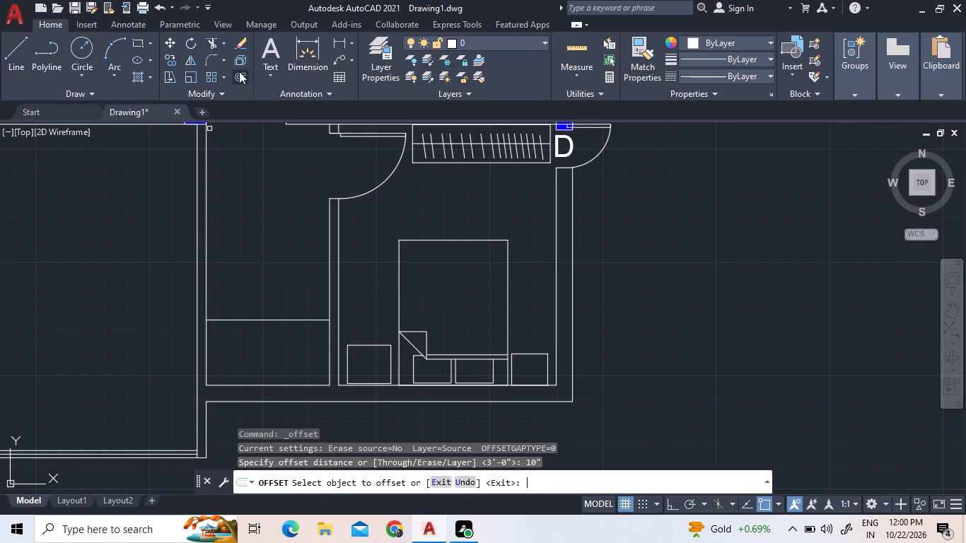
left_click(236, 320)
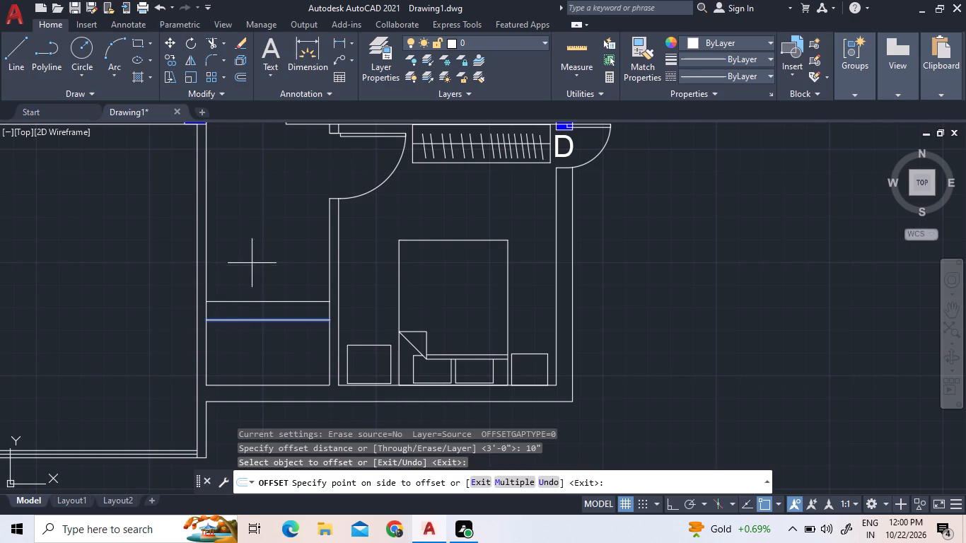
left_click(252, 260)
left_click(250, 303)
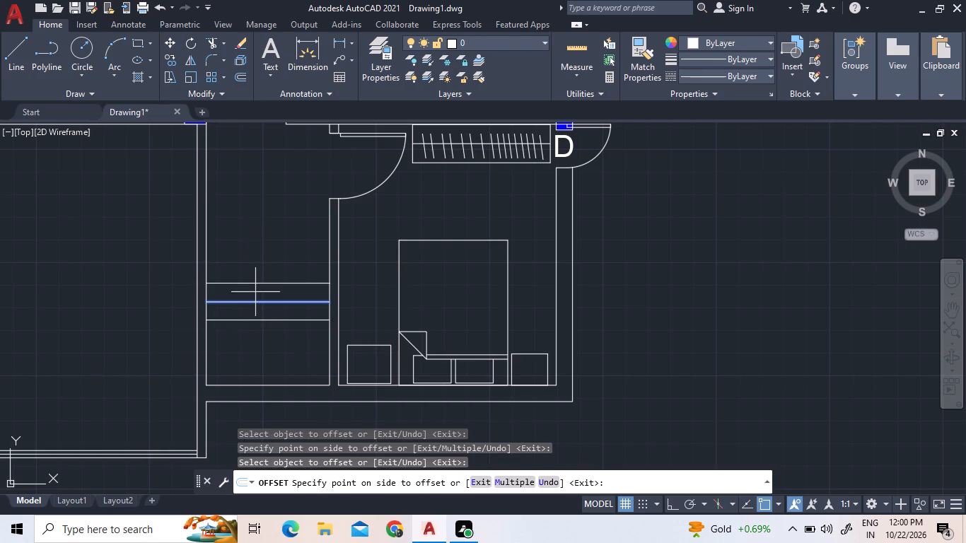
left_click(255, 292)
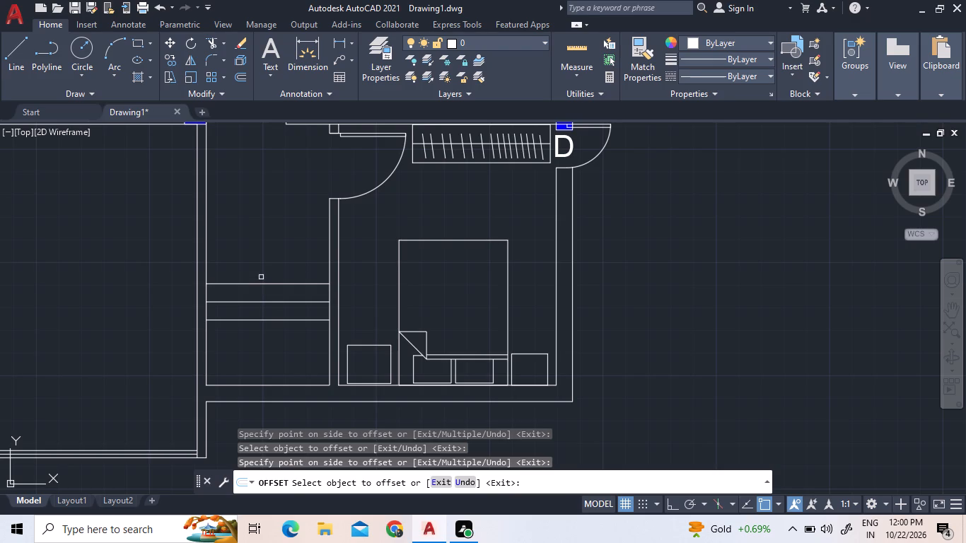
left_click(260, 284)
left_click(267, 268)
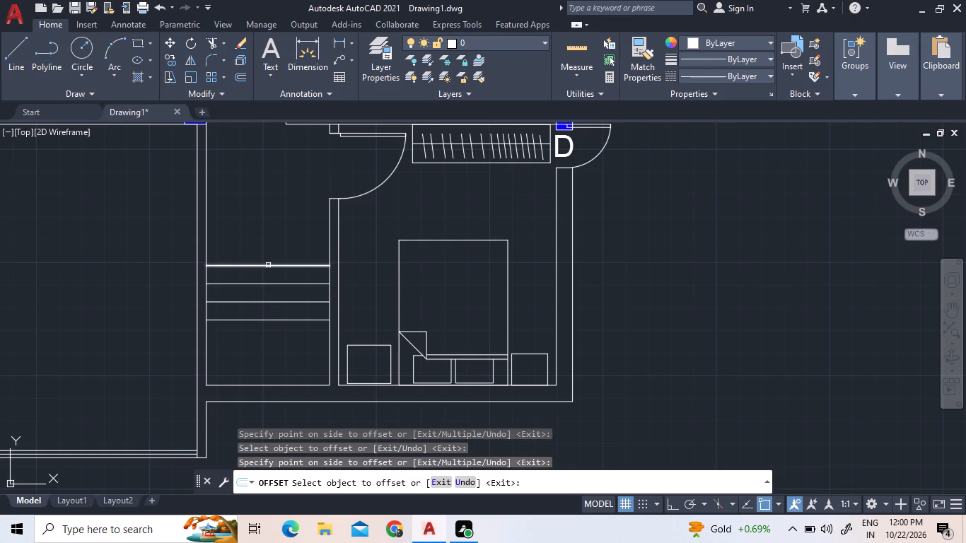
left_click(269, 264)
left_click(269, 255)
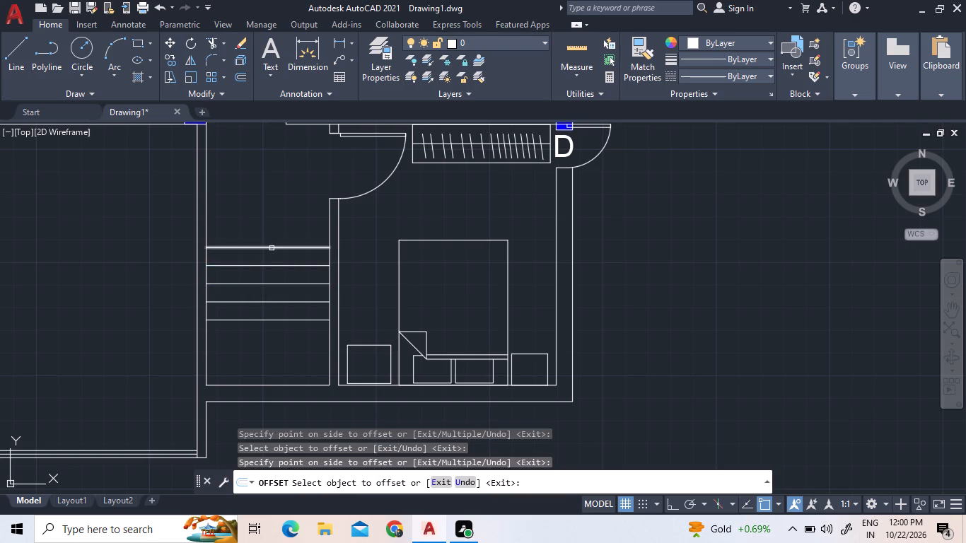
left_click(272, 248)
left_click(276, 233)
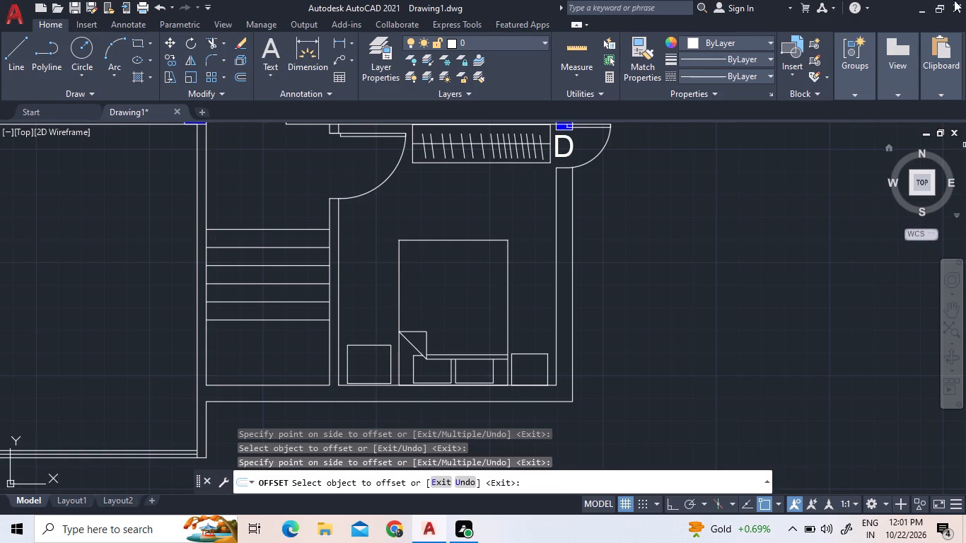
Draw a narrow rectangle across the middle of the stair treads, from the northernmost tread line down to the landing line.
left_click(139, 40)
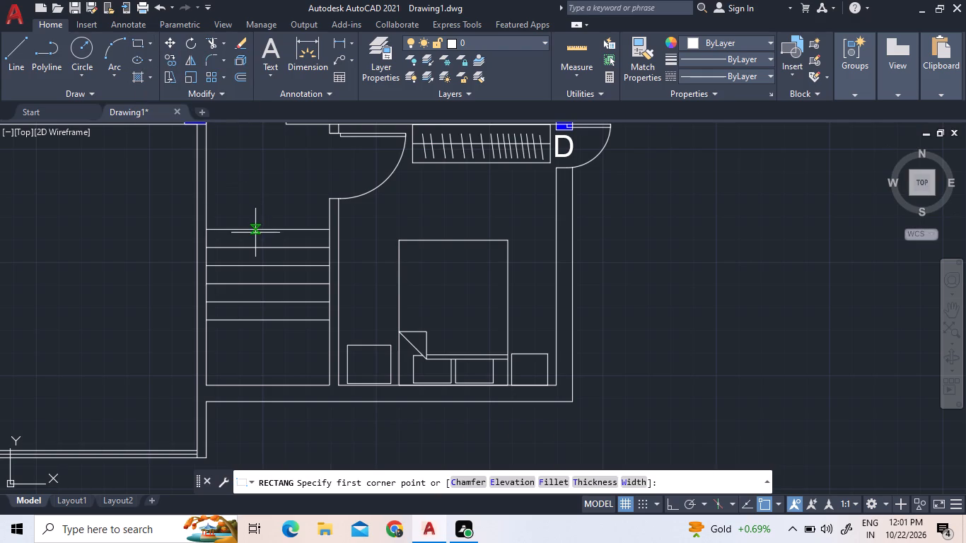
scroll(257, 233, "up", 3)
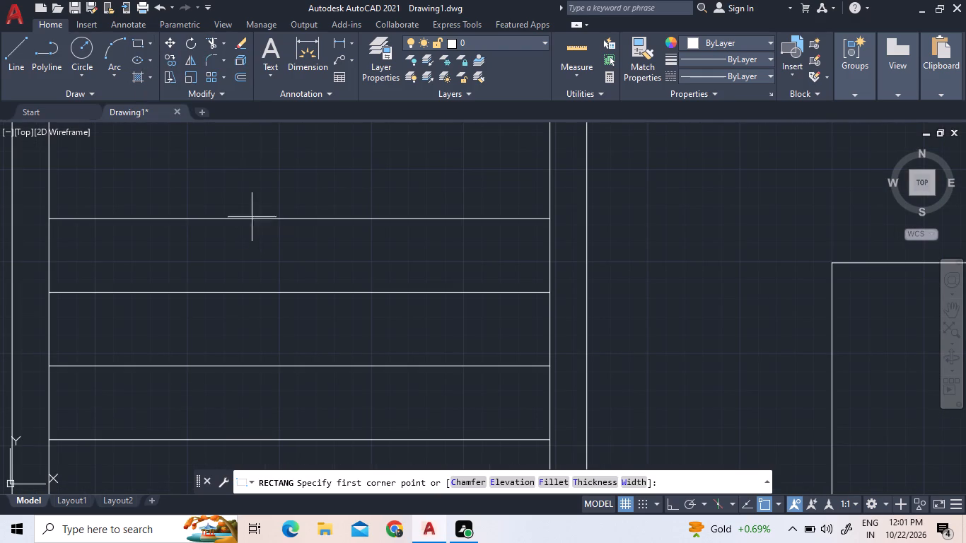
left_click(252, 218)
scroll(336, 355, "down", 2)
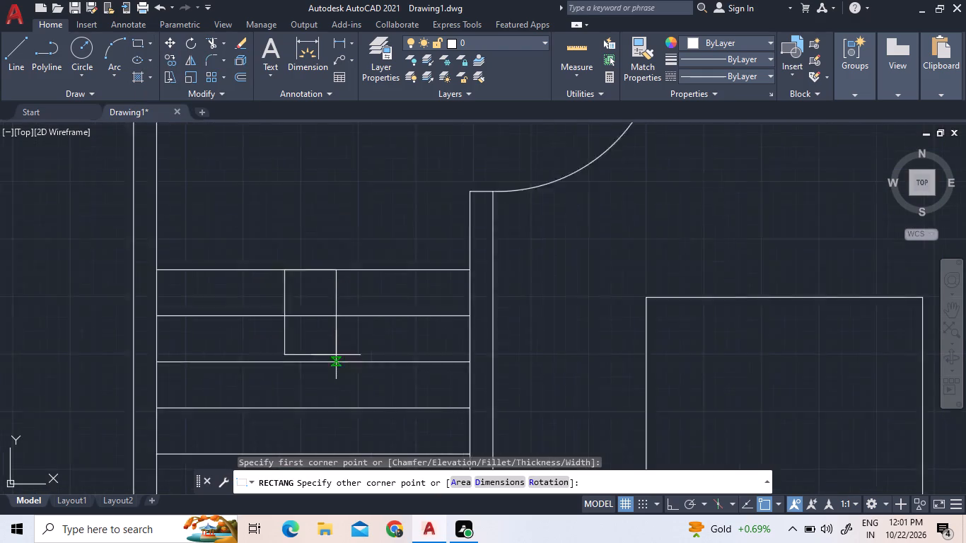
scroll(336, 355, "down", 2)
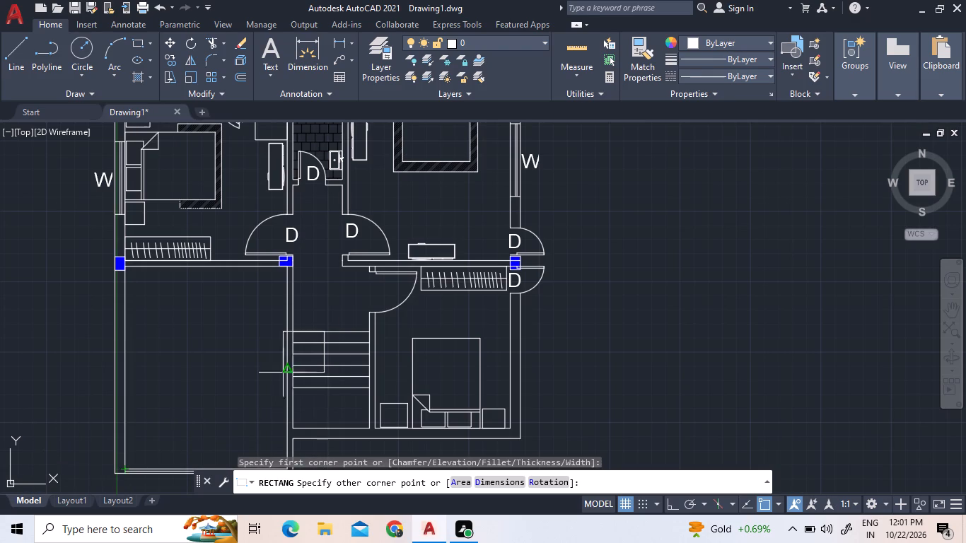
scroll(342, 386, "up", 3)
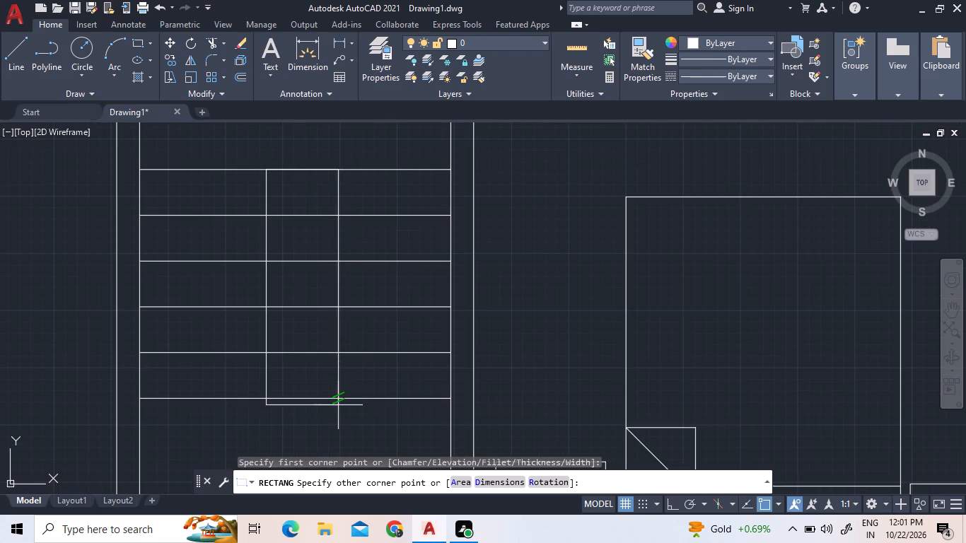
scroll(338, 405, "up", 2)
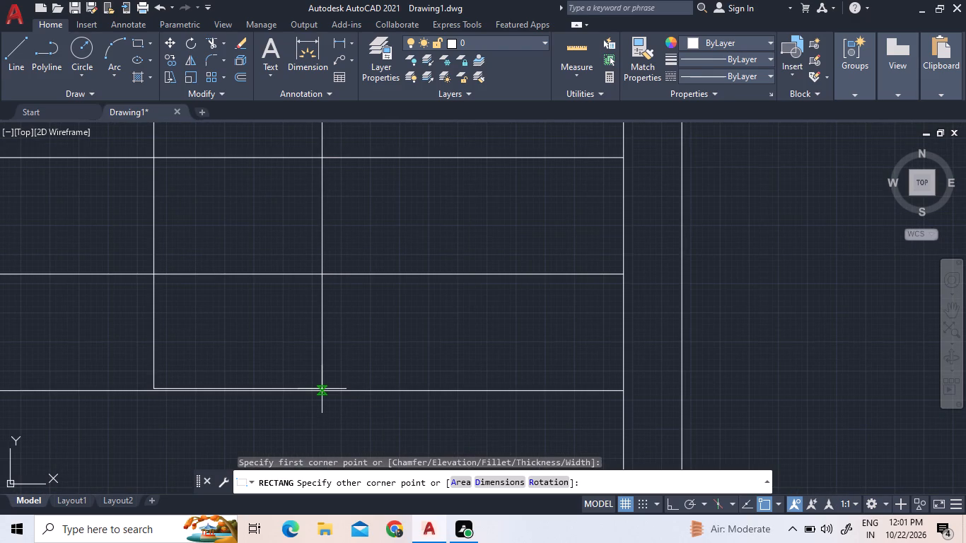
scroll(323, 390, "up", 1)
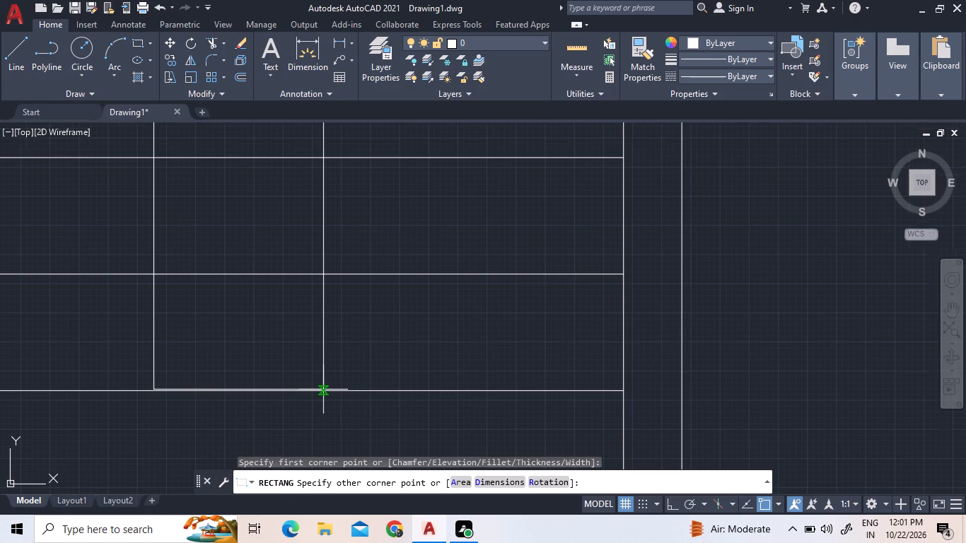
scroll(325, 392, "down", 1)
left_click(325, 392)
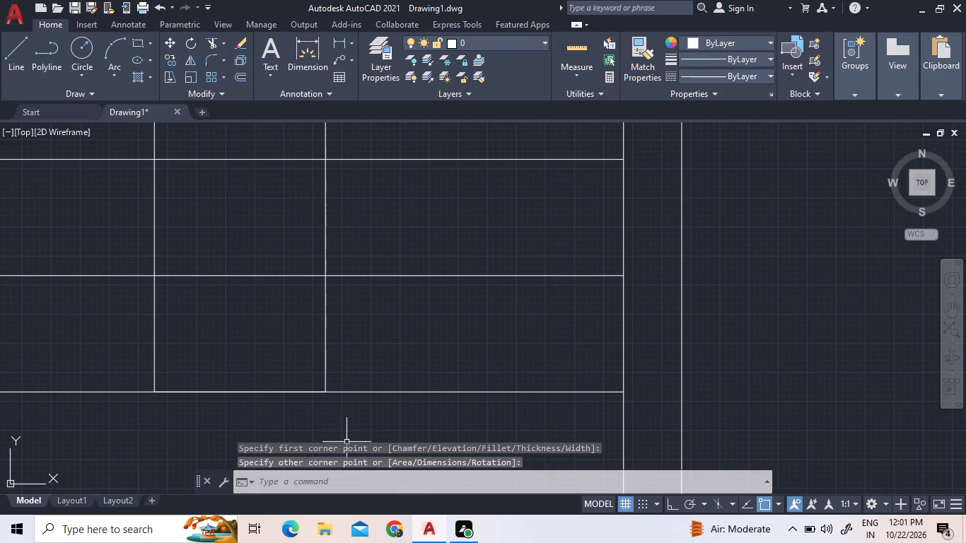
Trim the four intermediate tread lines inside the central rectangle of the staircase.
scroll(351, 407, "down", 2)
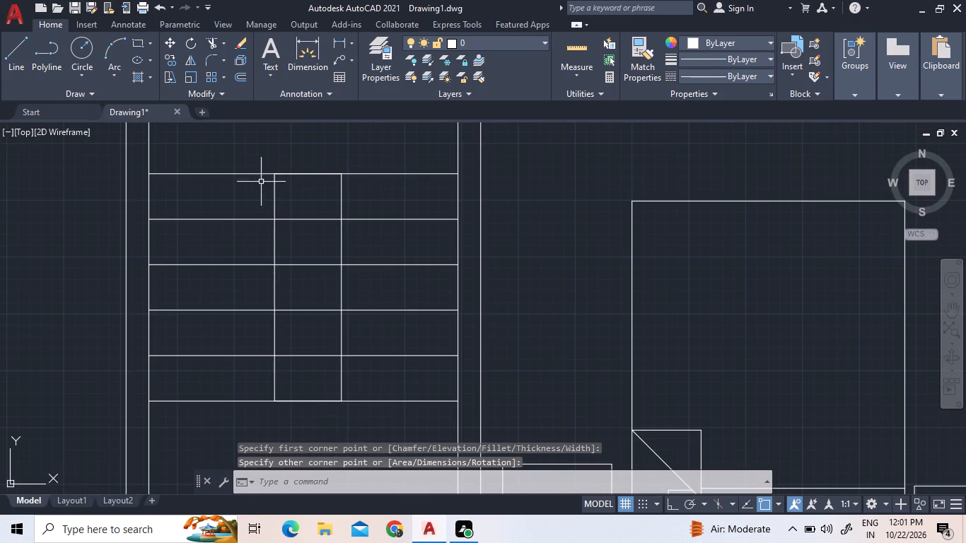
left_click(215, 39)
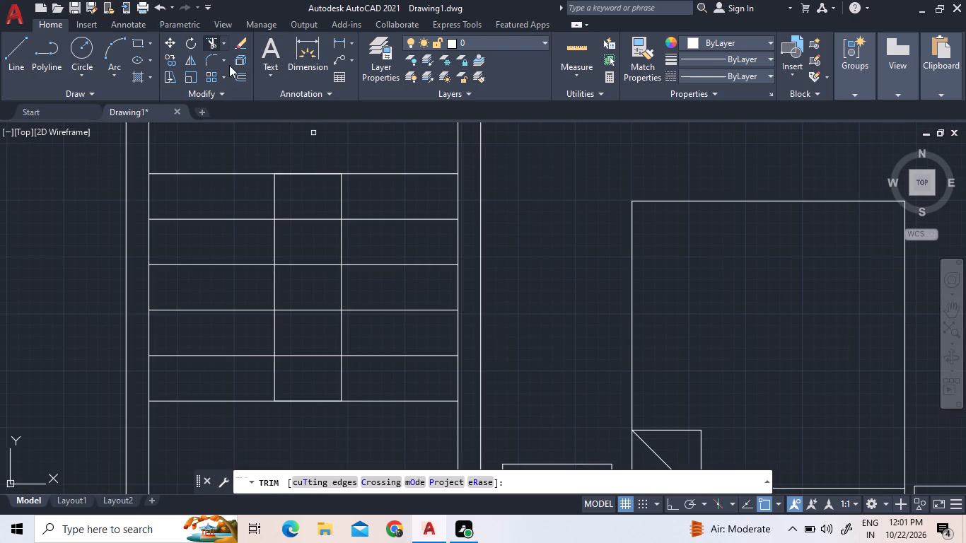
left_click(311, 206)
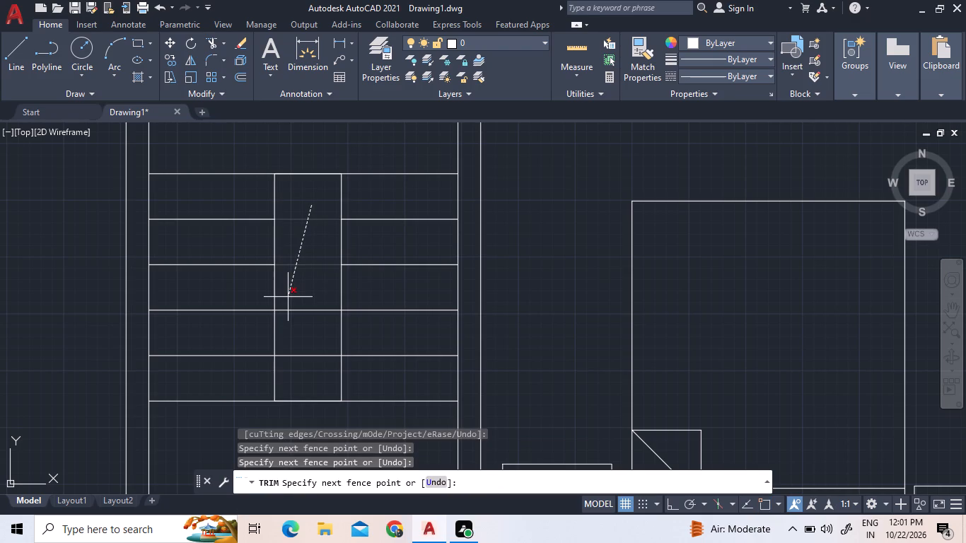
left_click(310, 383)
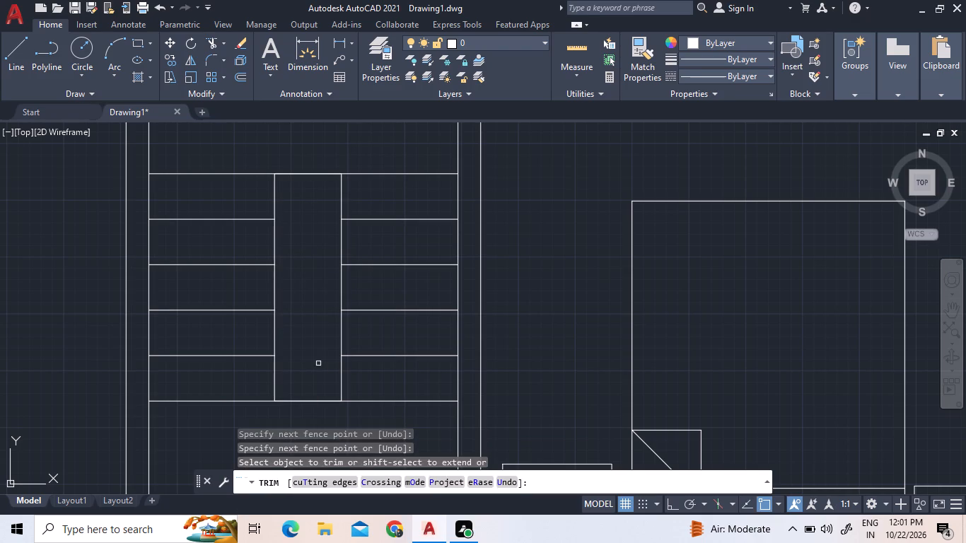
Draw a second, slightly smaller rectangle just inside the central stair rectangle to form a double outline.
left_click(134, 45)
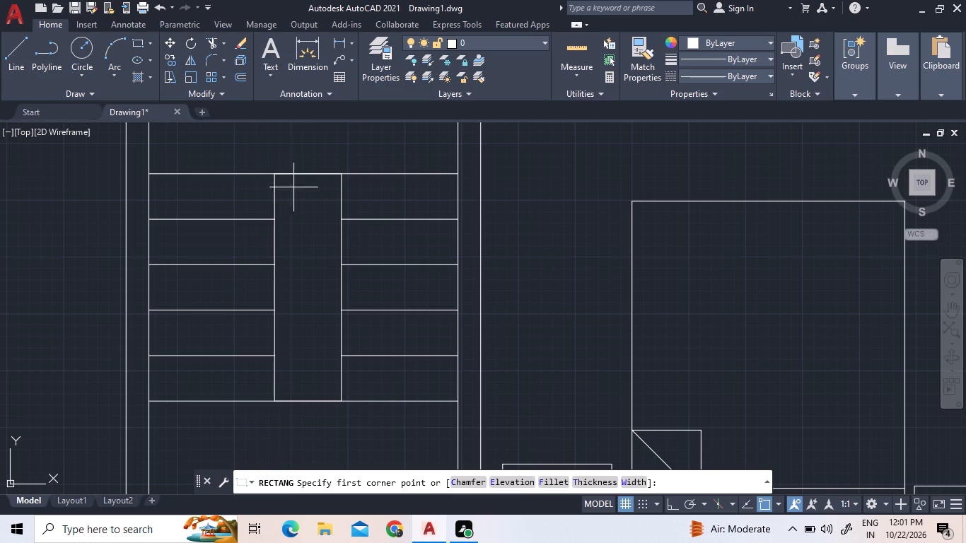
scroll(294, 181, "up", 2)
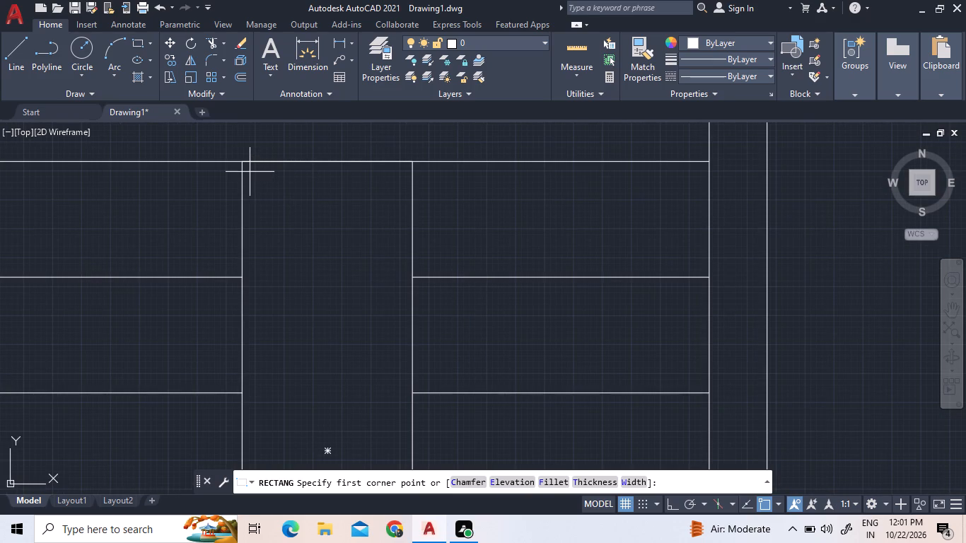
left_click(250, 172)
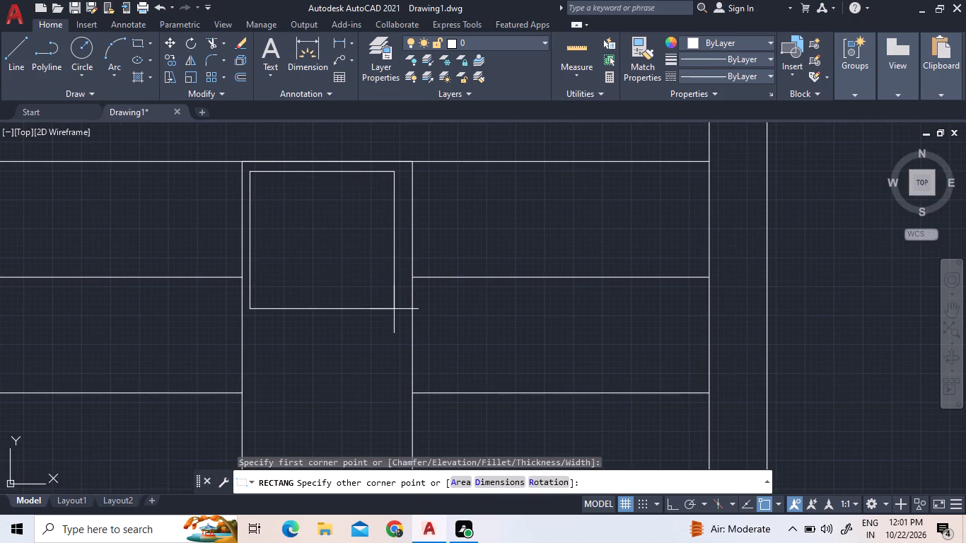
scroll(395, 310, "down", 1)
scroll(377, 373, "down", 1)
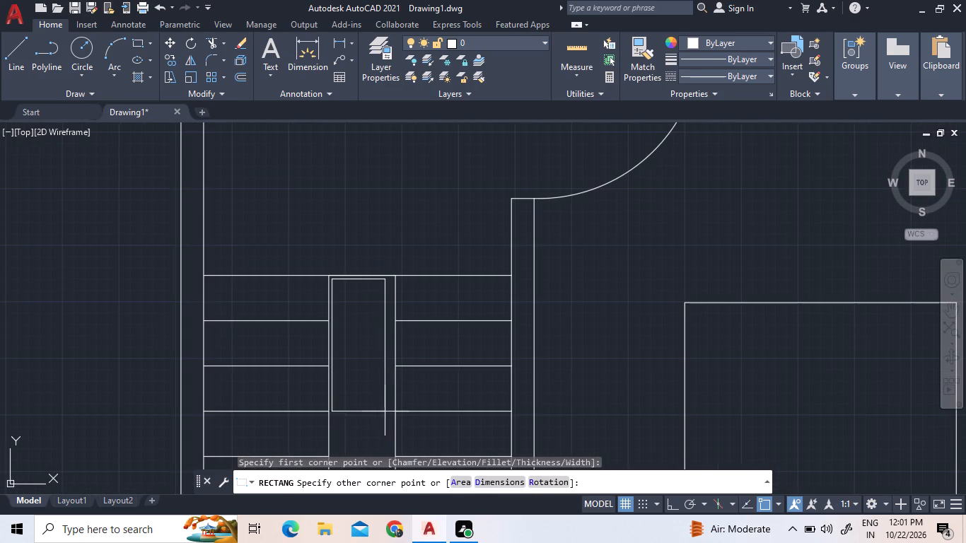
scroll(385, 409, "down", 2)
scroll(385, 452, "up", 3)
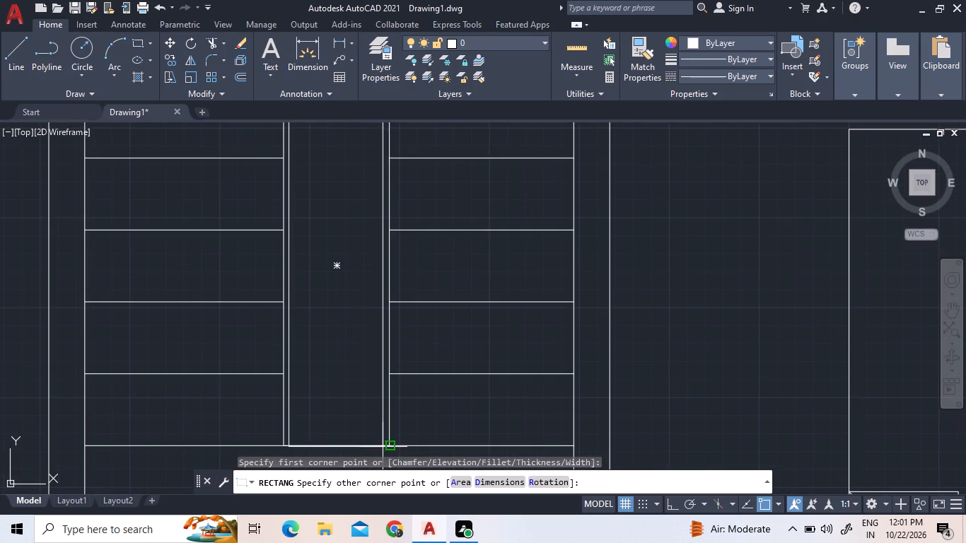
scroll(383, 447, "up", 2)
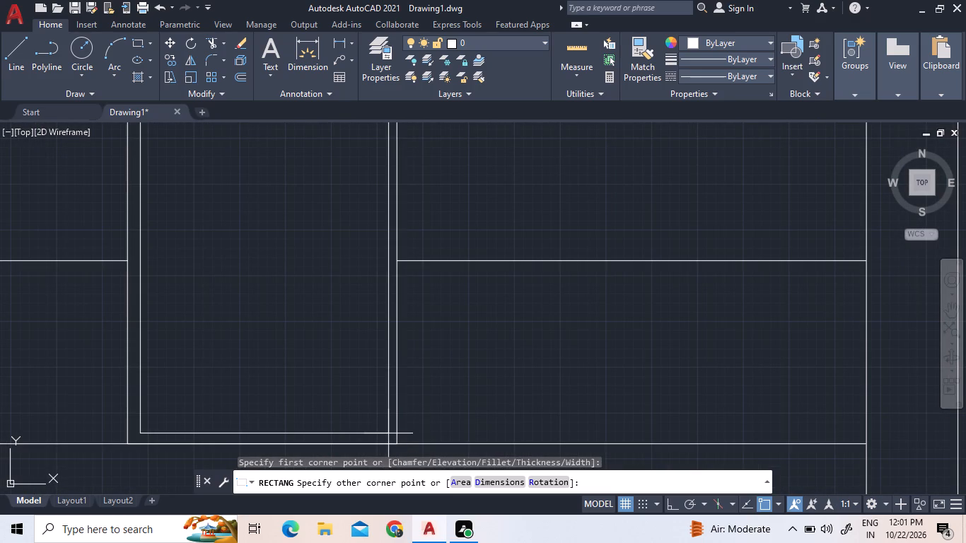
left_click(388, 433)
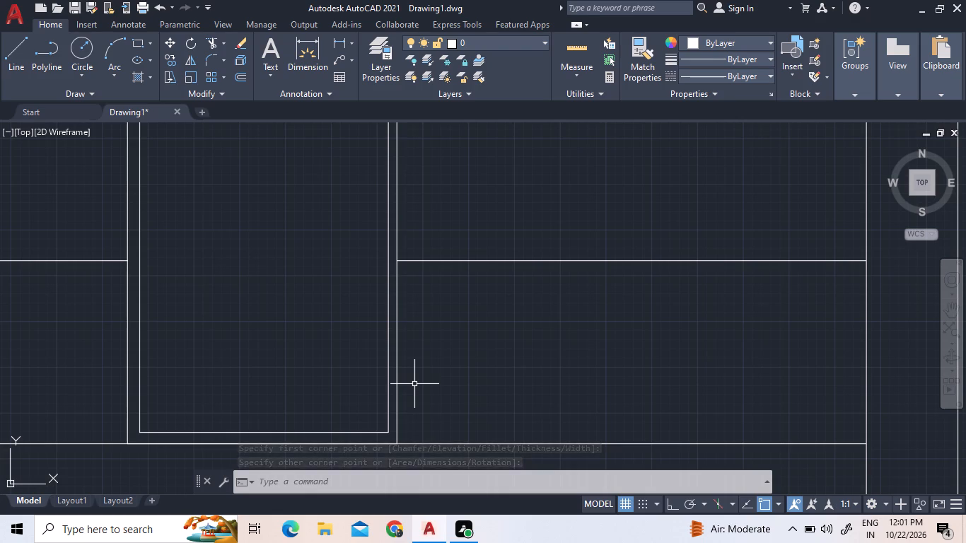
Draw a vertical line with Ortho on from just north of the stair through the western flight to the fourth tread line from the north.
scroll(392, 397, "down", 3)
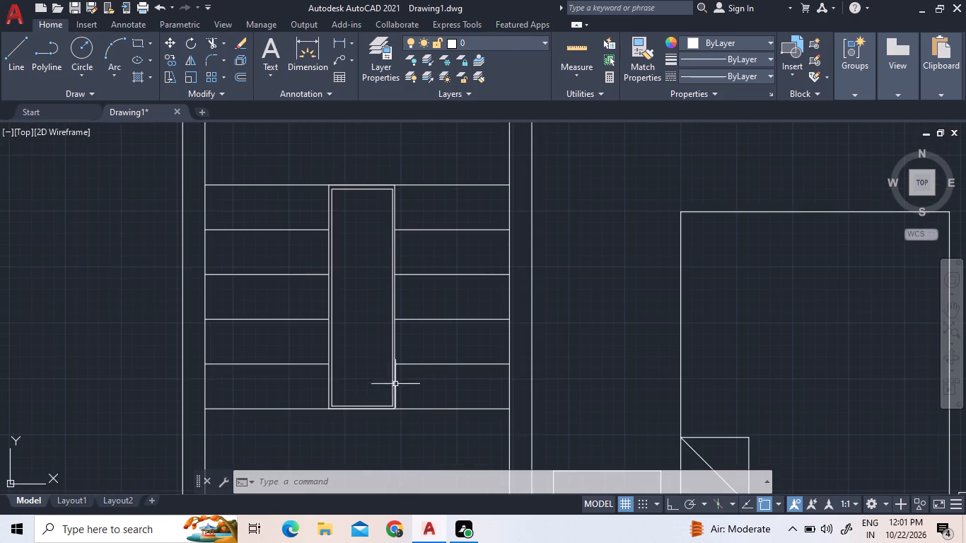
scroll(402, 364, "down", 2)
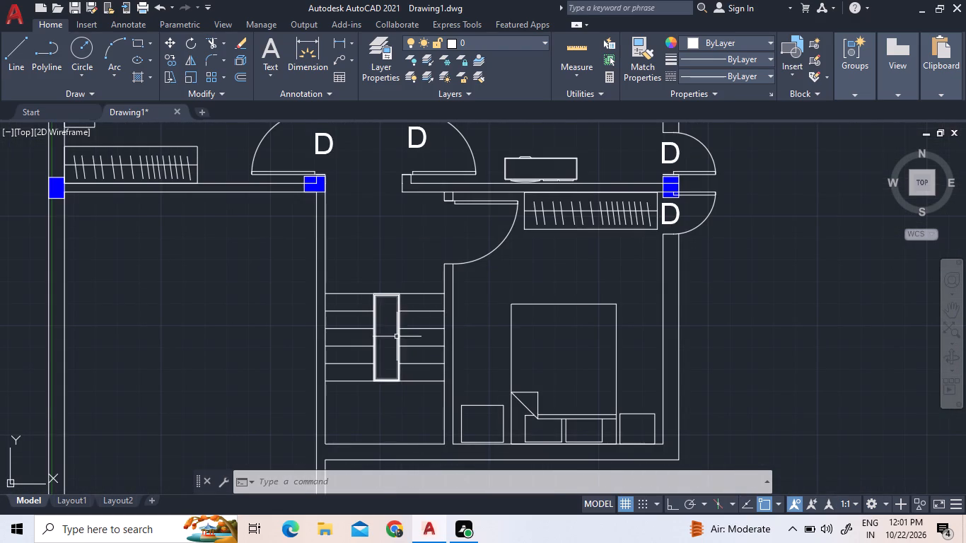
left_click(16, 65)
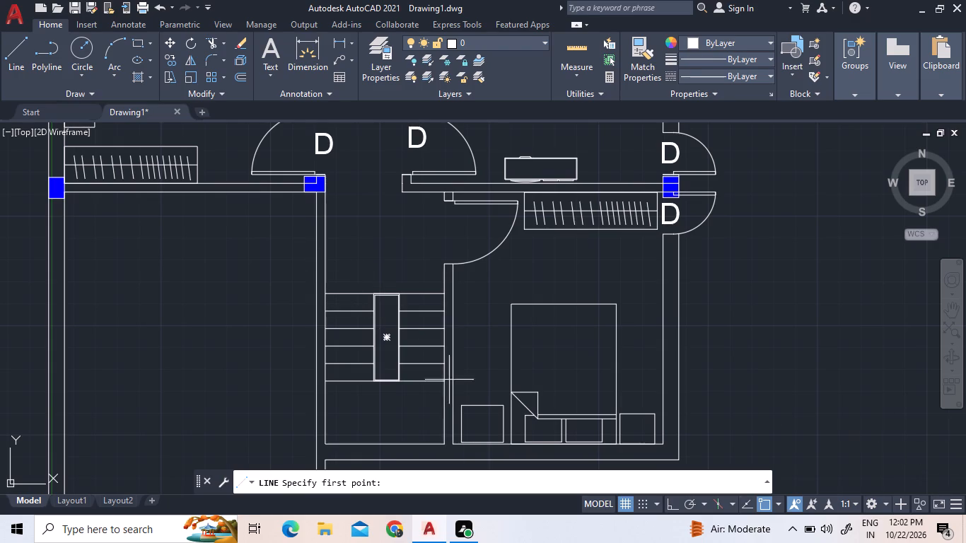
left_click(347, 284)
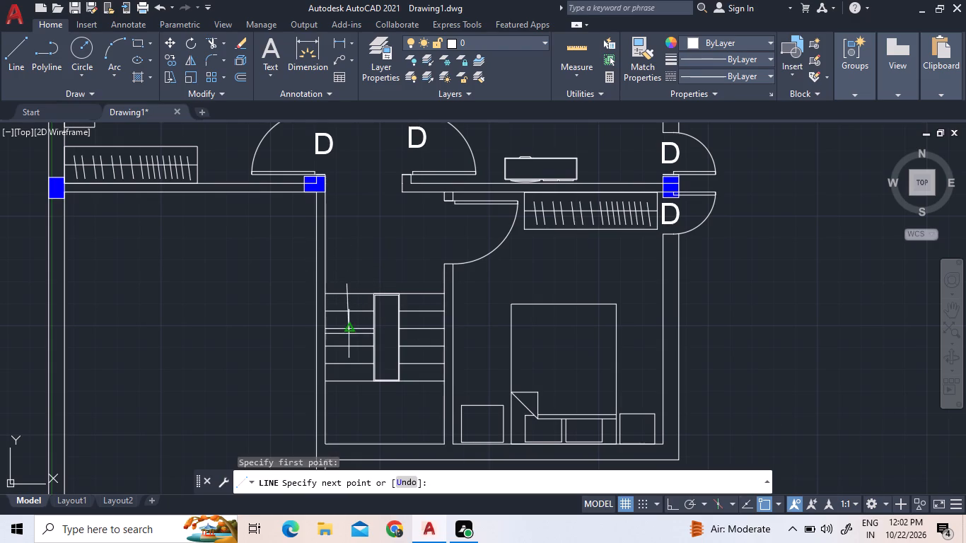
key("F8")
scroll(347, 337, "up", 3)
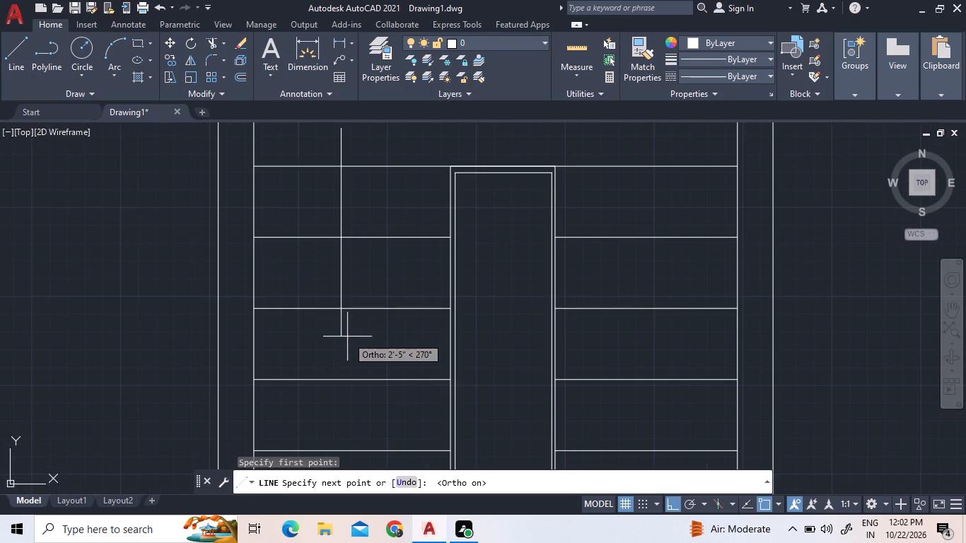
scroll(341, 311, "up", 1)
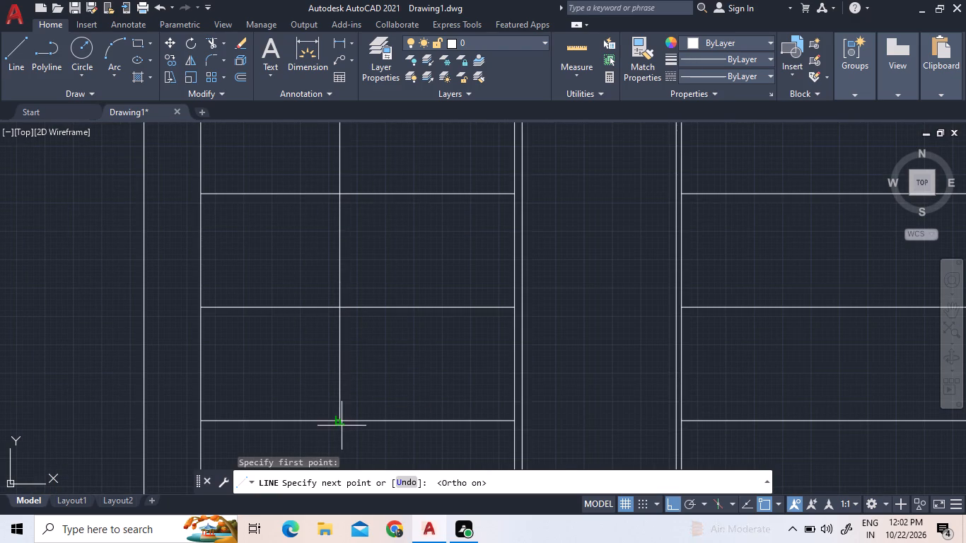
scroll(351, 361, "down", 2)
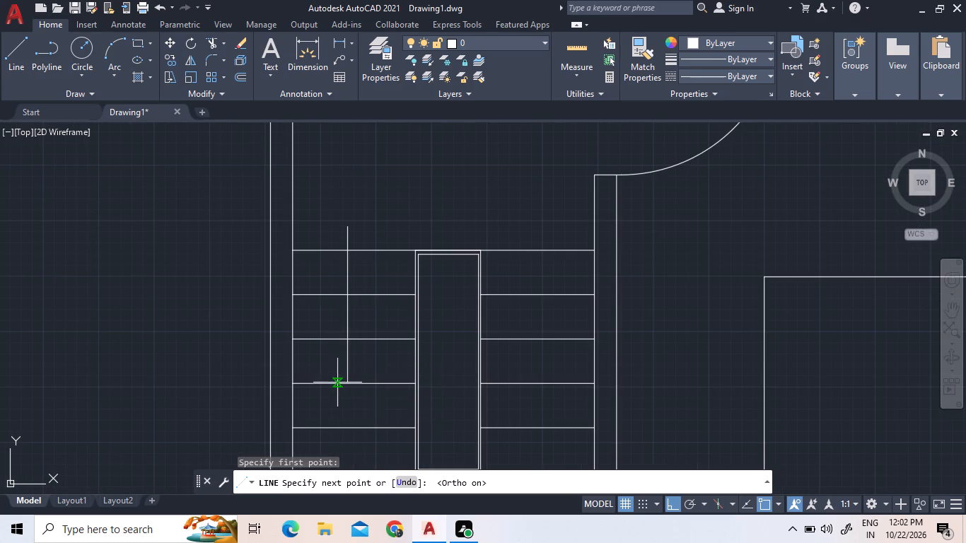
scroll(339, 382, "up", 3)
left_click(370, 392)
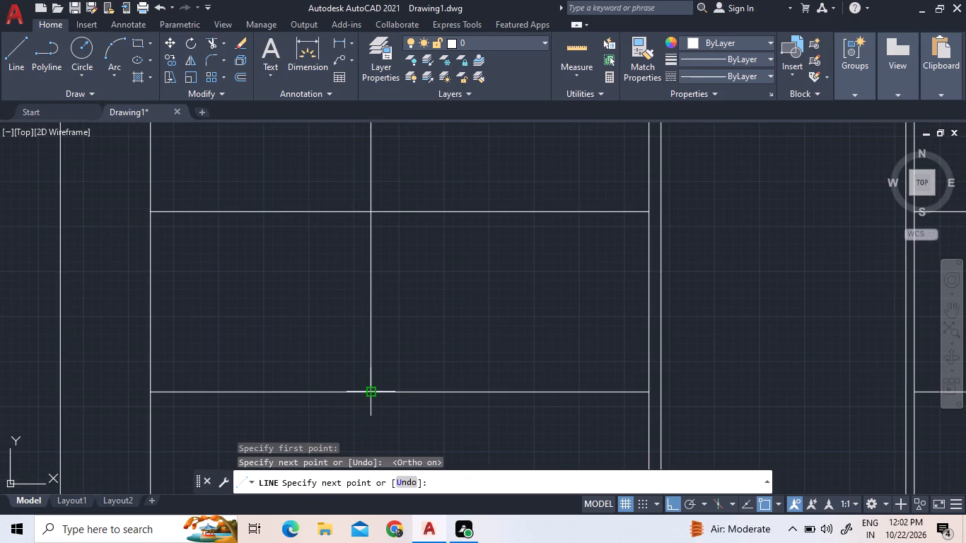
Add a triangular arrowhead to the line's southern end, its base on the third tread line and its tip on the fourth.
left_click(273, 213)
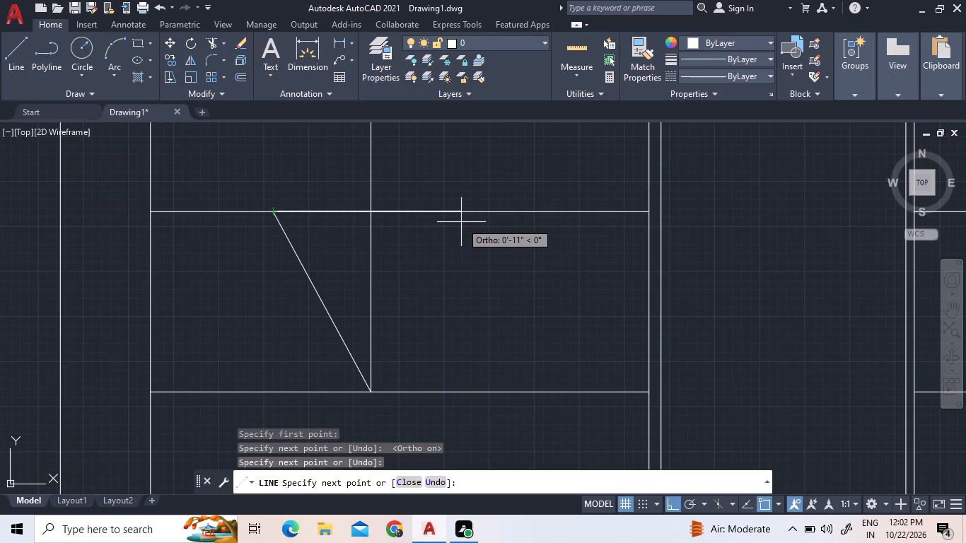
left_click(469, 223)
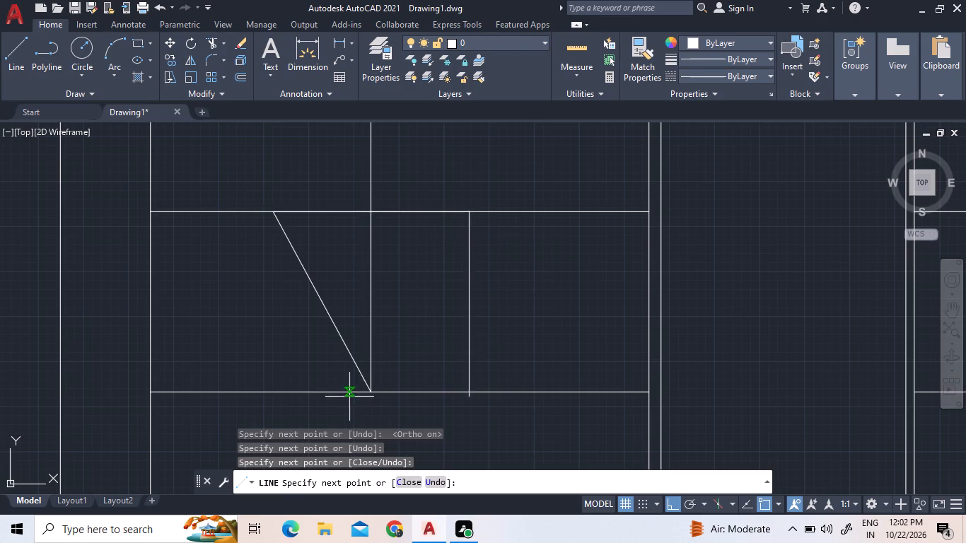
left_click(373, 388)
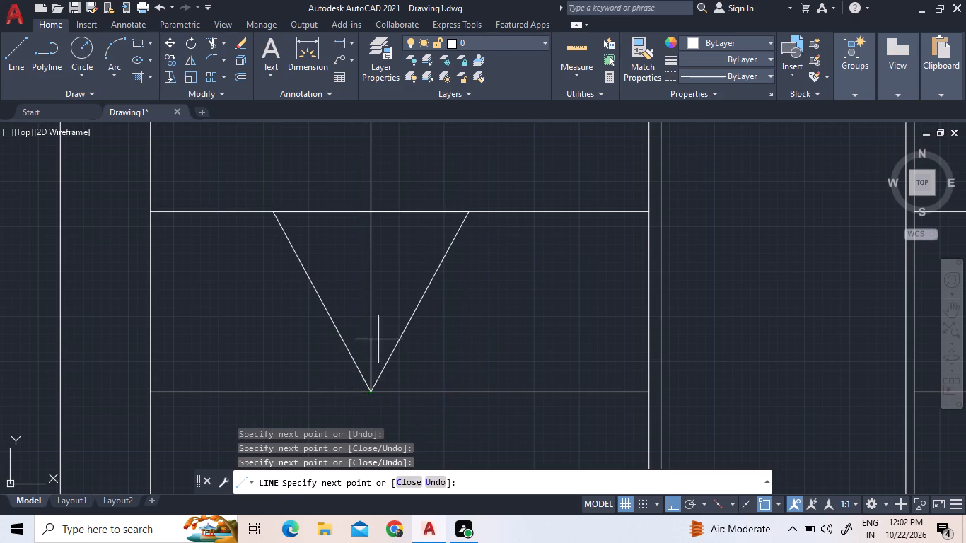
right_click(206, 284)
left_click(268, 299)
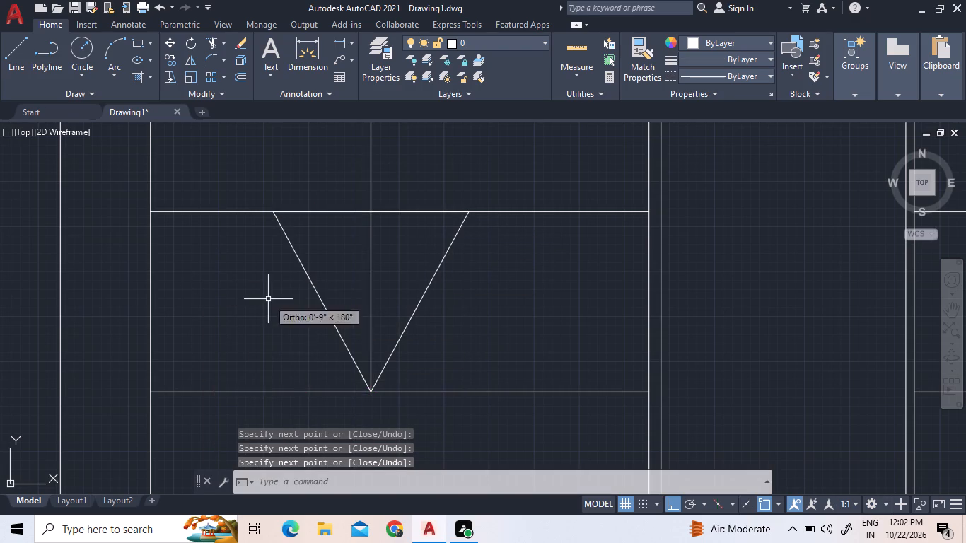
left_click_drag(467, 339, 461, 339)
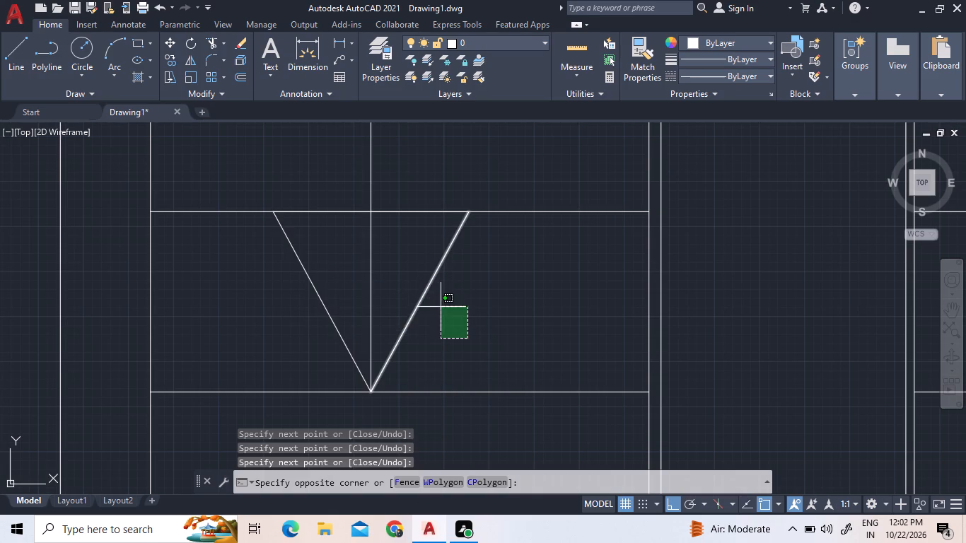
left_click(461, 322)
left_click(417, 263)
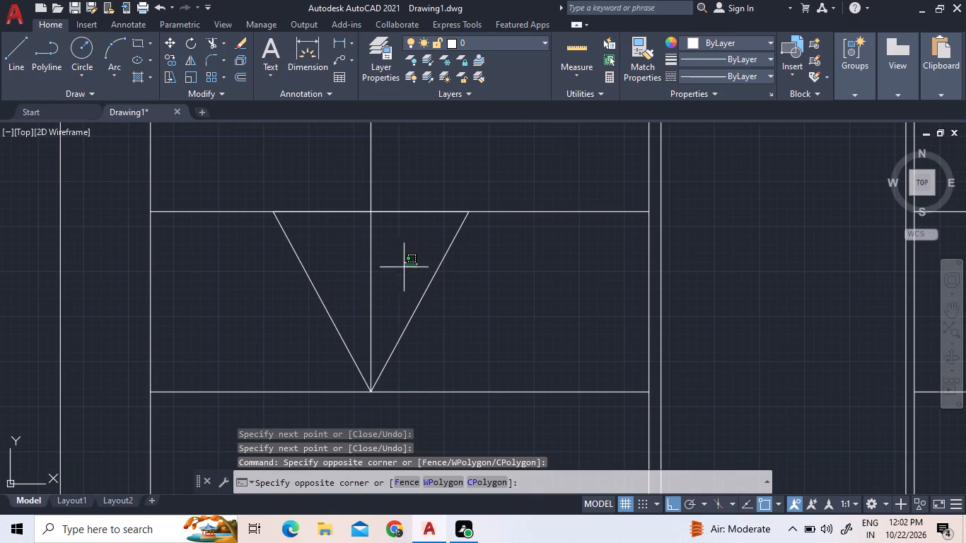
left_click(407, 267)
Add the multiline text "UP" with a height of 1' at the northern end of the stair arrow.
scroll(298, 221, "down", 2)
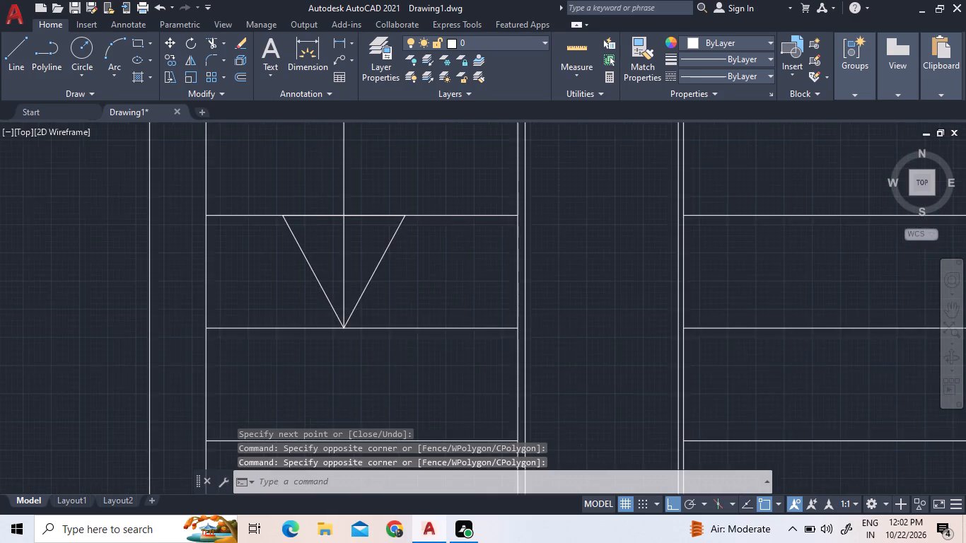
scroll(325, 293, "down", 2)
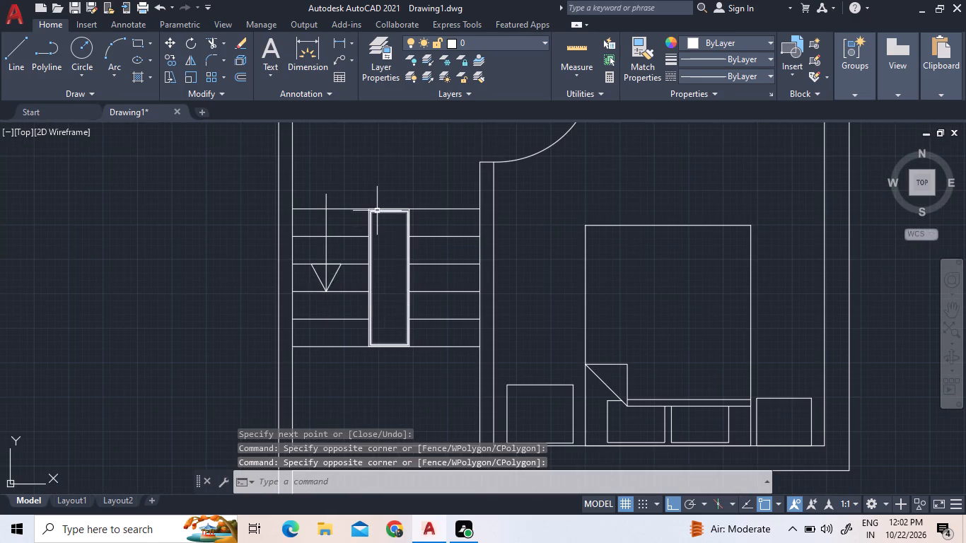
scroll(406, 350, "down", 2)
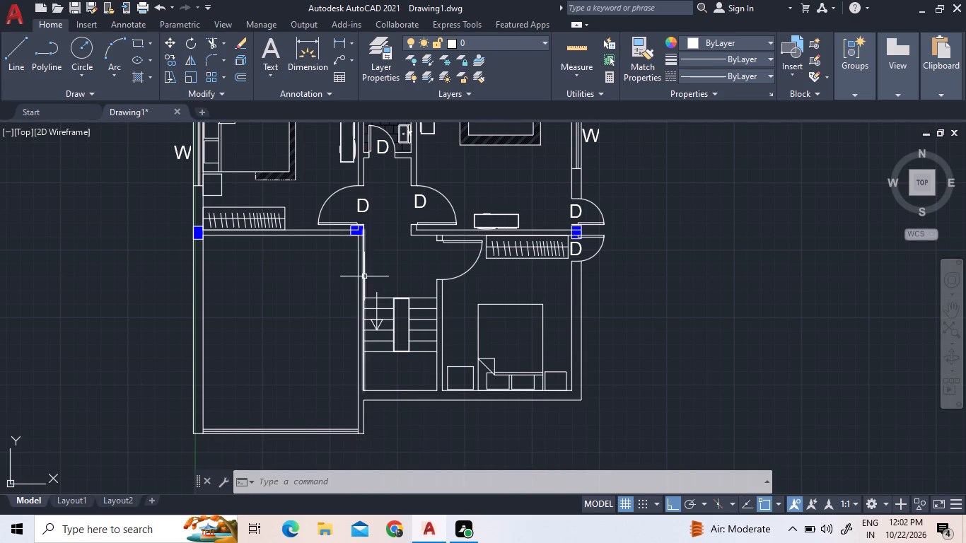
scroll(399, 331, "up", 3)
scroll(310, 290, "up", 3)
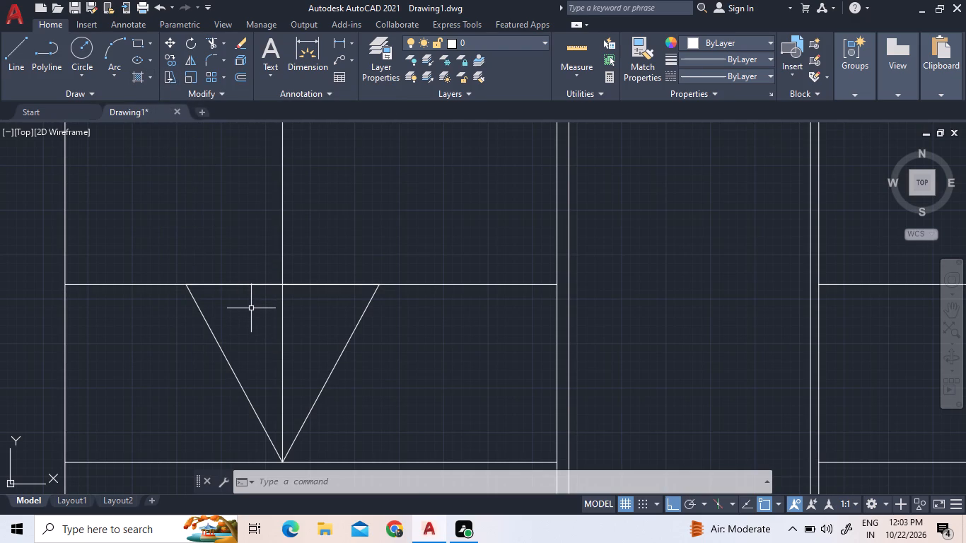
scroll(167, 324, "down", 2)
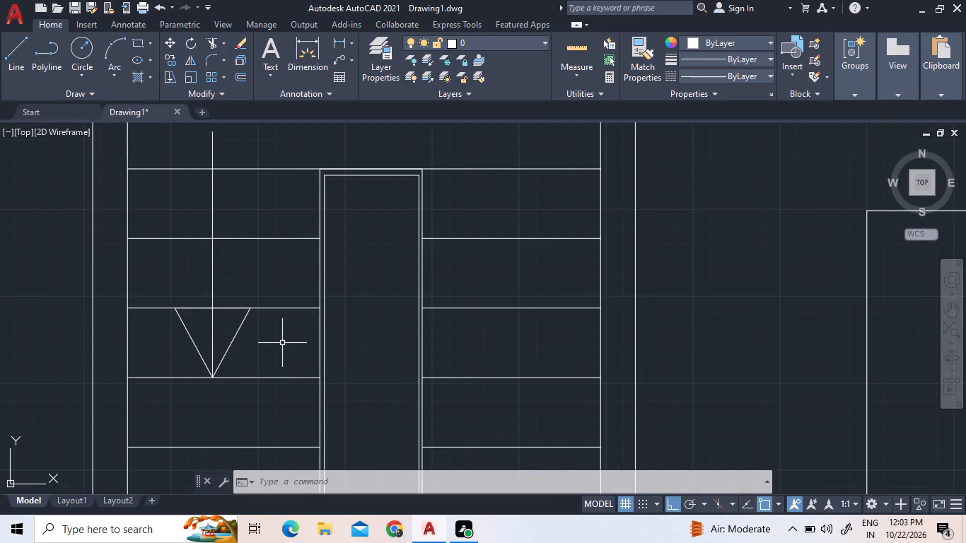
scroll(281, 431, "down", 2)
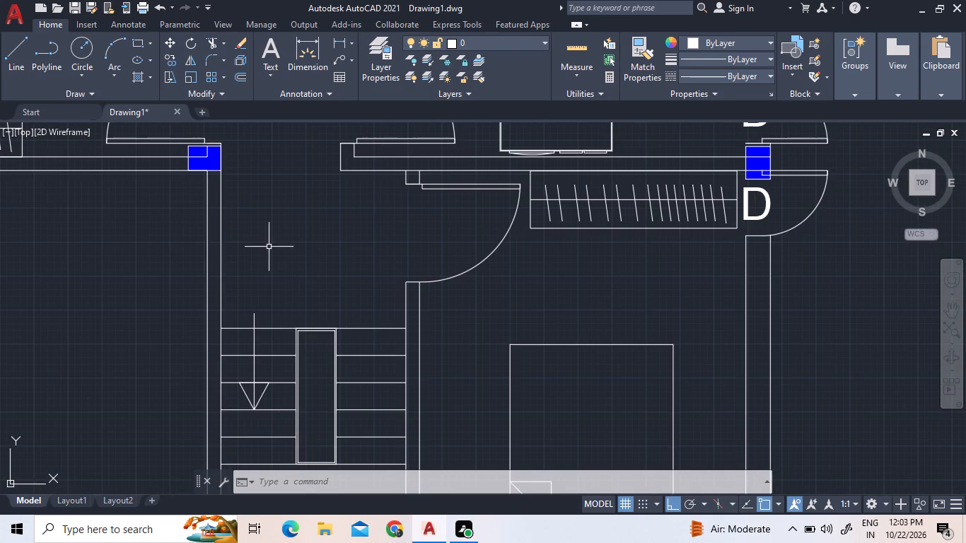
scroll(269, 247, "up", 1)
left_click(272, 47)
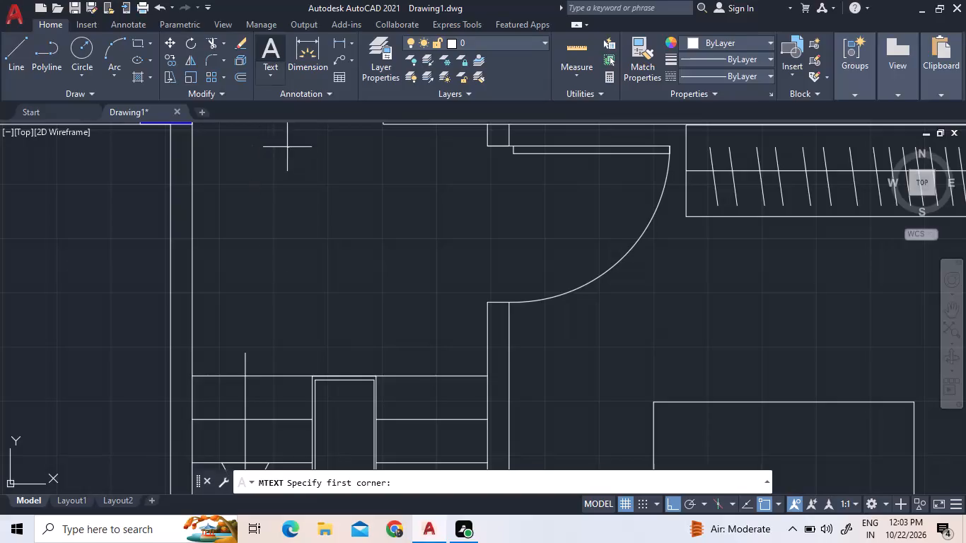
left_click(220, 307)
left_click(318, 356)
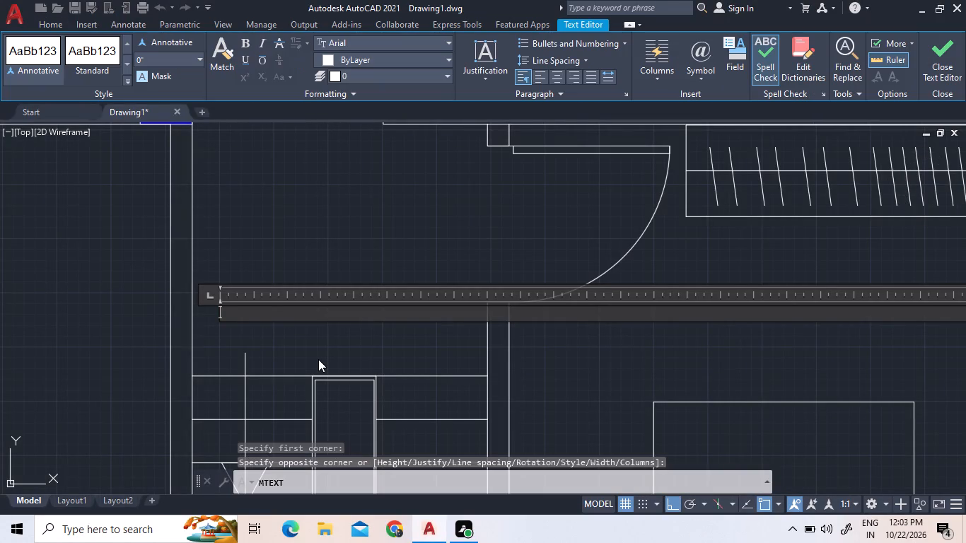
type("UP")
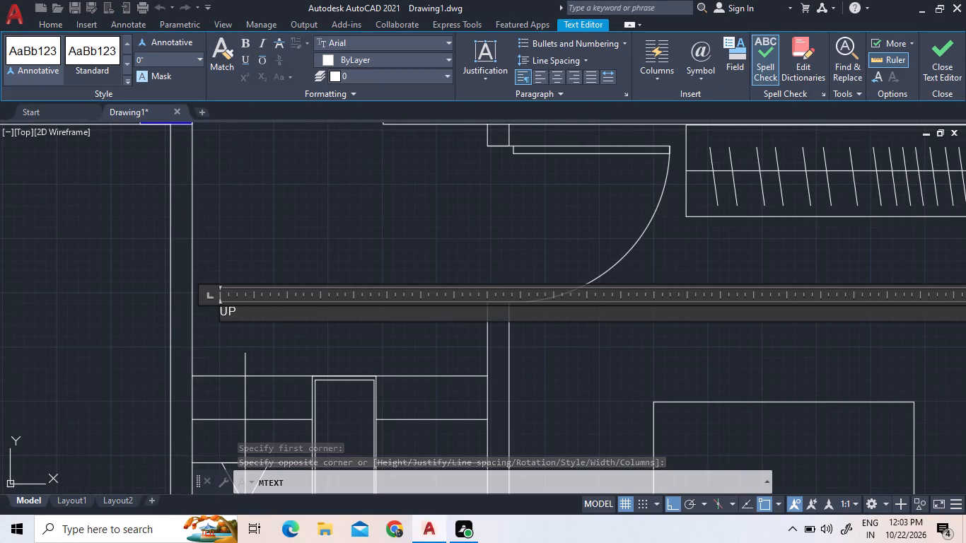
double_click(328, 318)
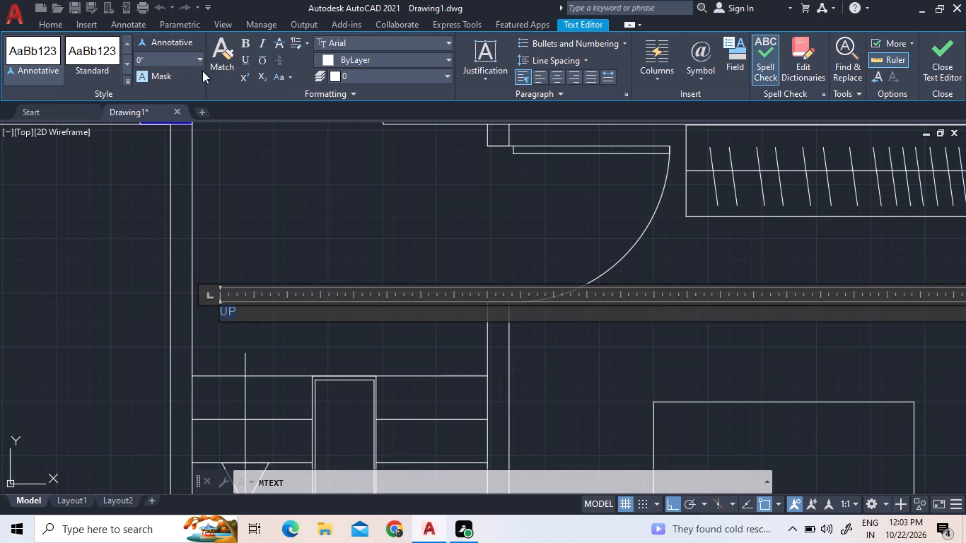
left_click(197, 59)
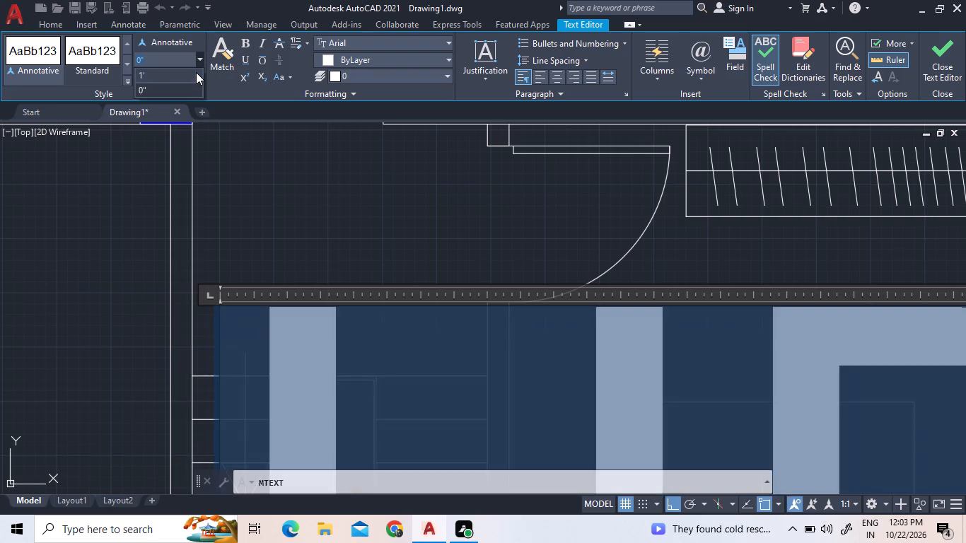
left_click(196, 72)
left_click(283, 210)
Move the "UP" text slightly east so it clears the arrow line.
scroll(368, 304, "down", 1)
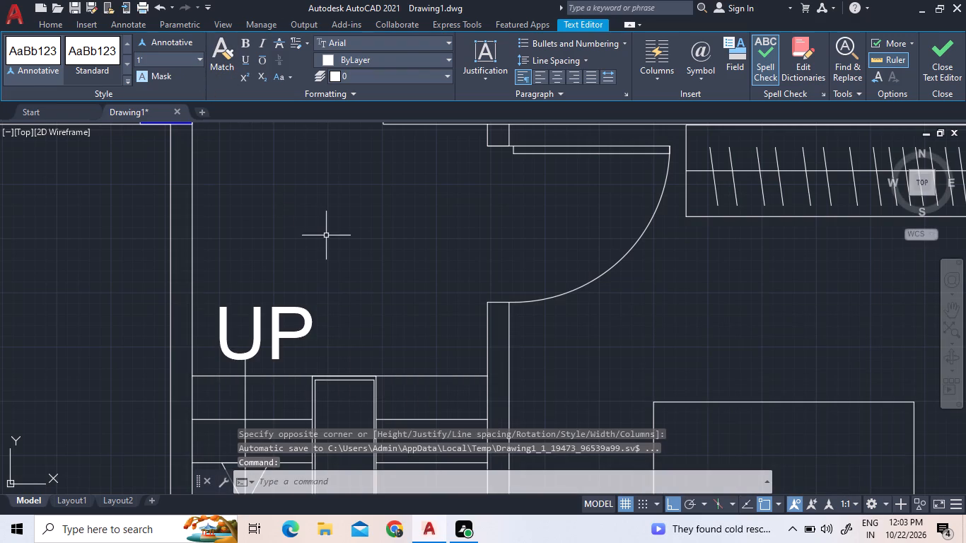
scroll(361, 356, "down", 1)
scroll(308, 339, "up", 3)
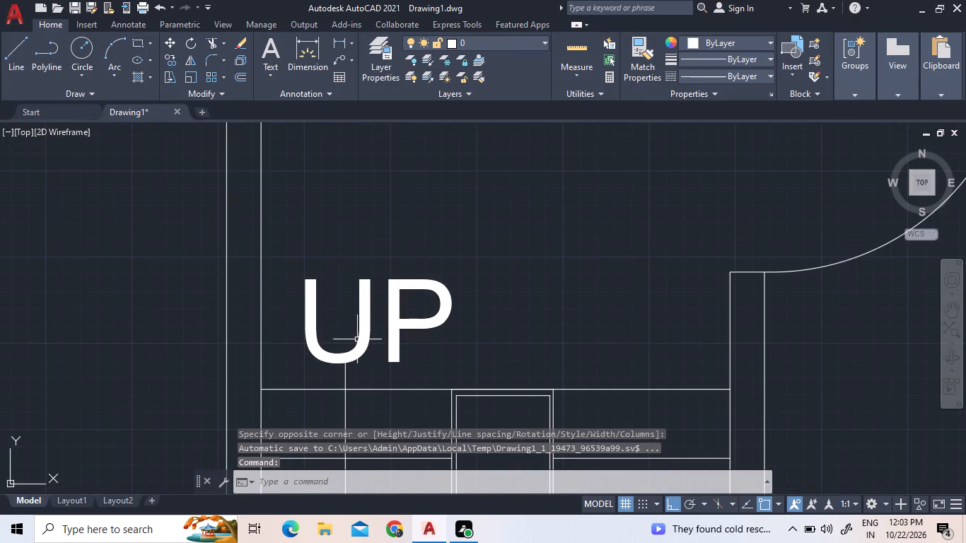
left_click_drag(477, 347, 438, 323)
left_click(319, 238)
right_click(319, 238)
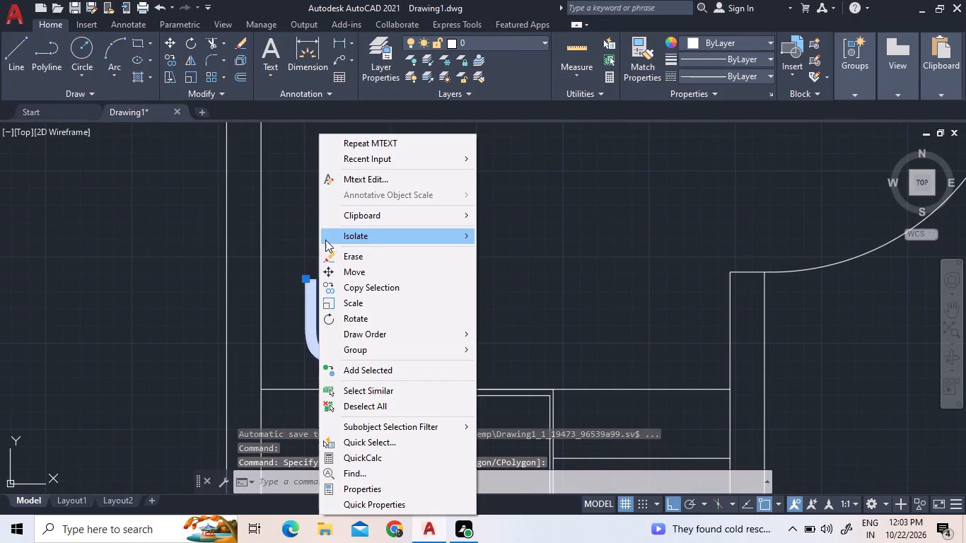
double_click(345, 274)
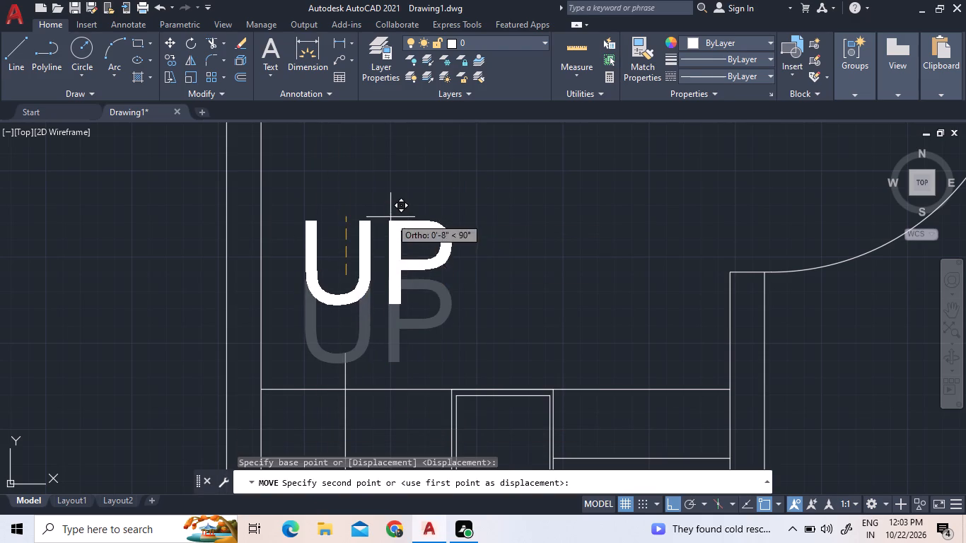
left_click(396, 248)
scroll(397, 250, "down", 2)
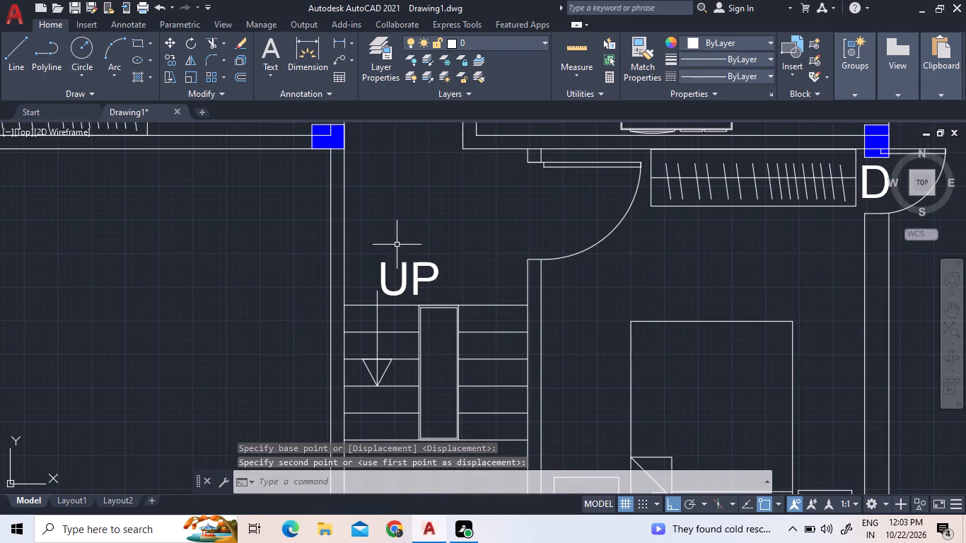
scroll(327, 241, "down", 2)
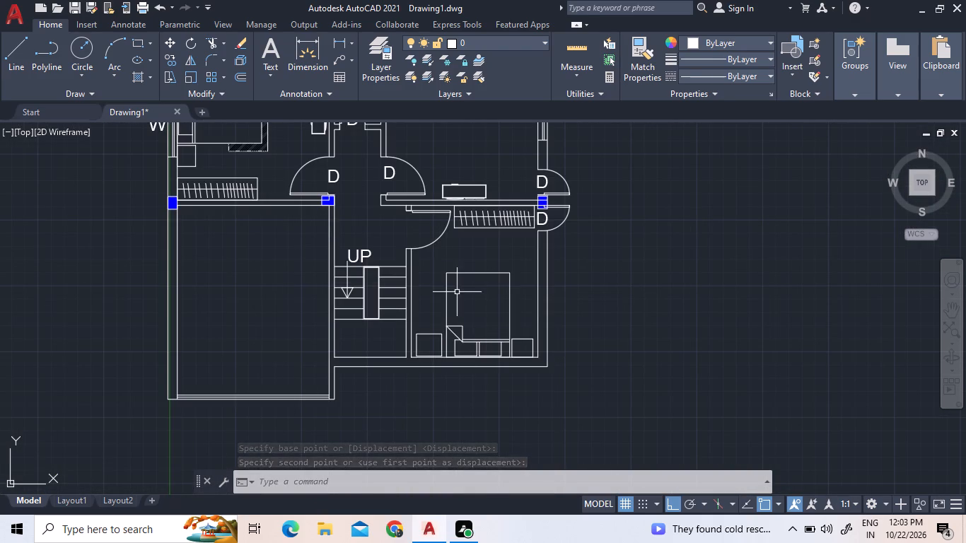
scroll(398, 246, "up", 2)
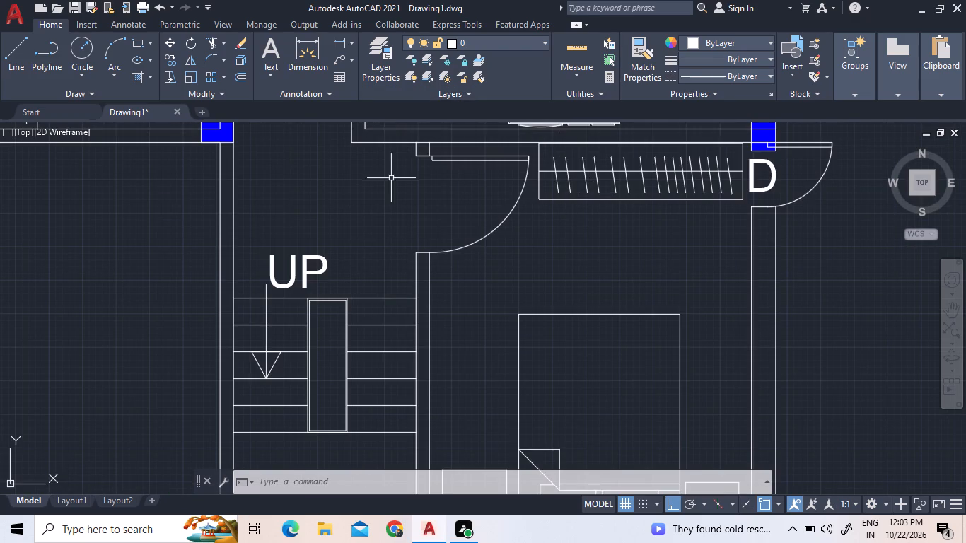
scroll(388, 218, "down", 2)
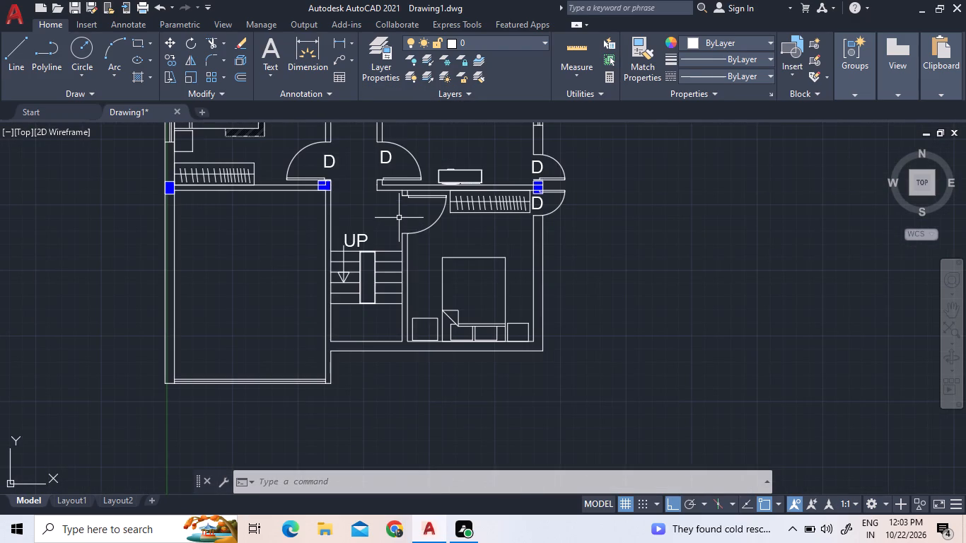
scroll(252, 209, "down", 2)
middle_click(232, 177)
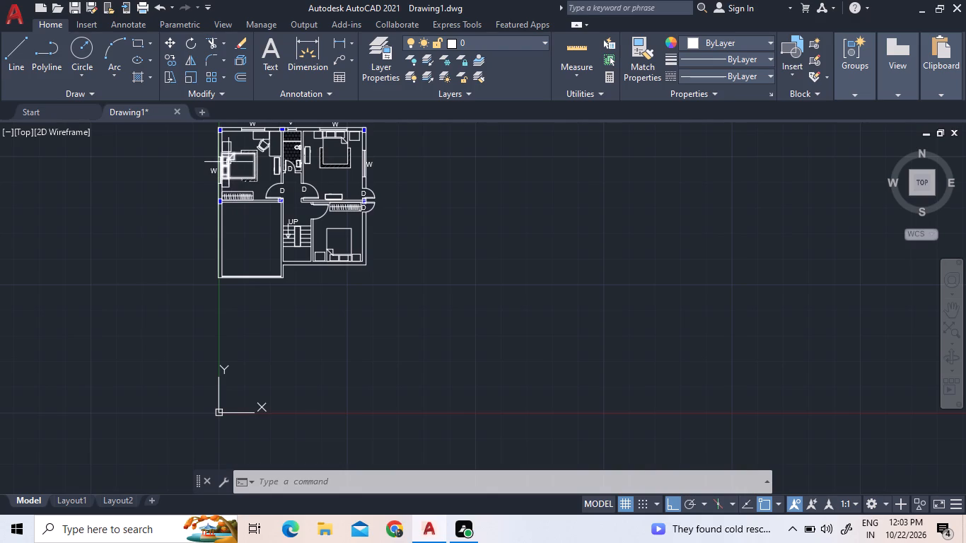
Draw a 5' by 7' rectangle outside the east wall, extending southeast from the column beside the southern bedroom's exterior door.
scroll(232, 158, "up", 3)
scroll(288, 185, "down", 3)
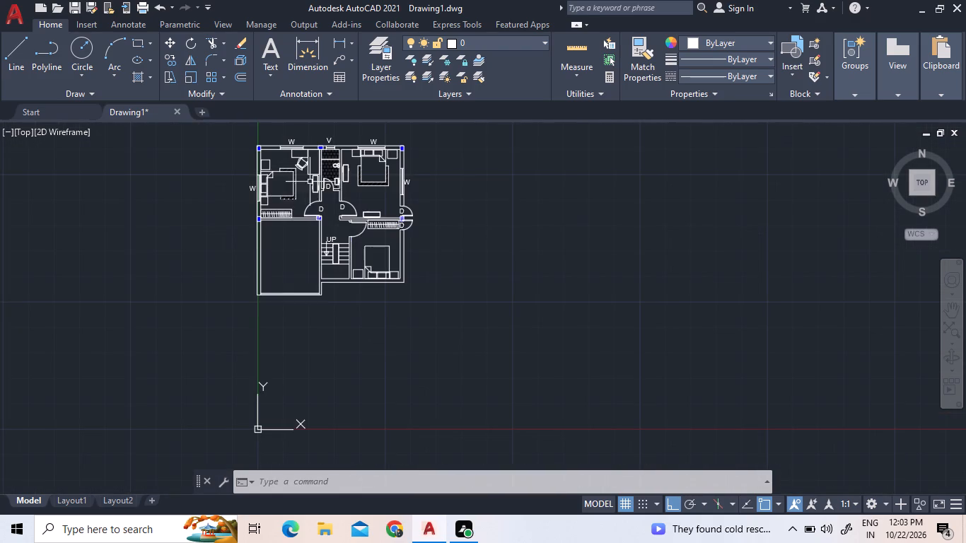
scroll(331, 124, "up", 3)
scroll(351, 159, "down", 2)
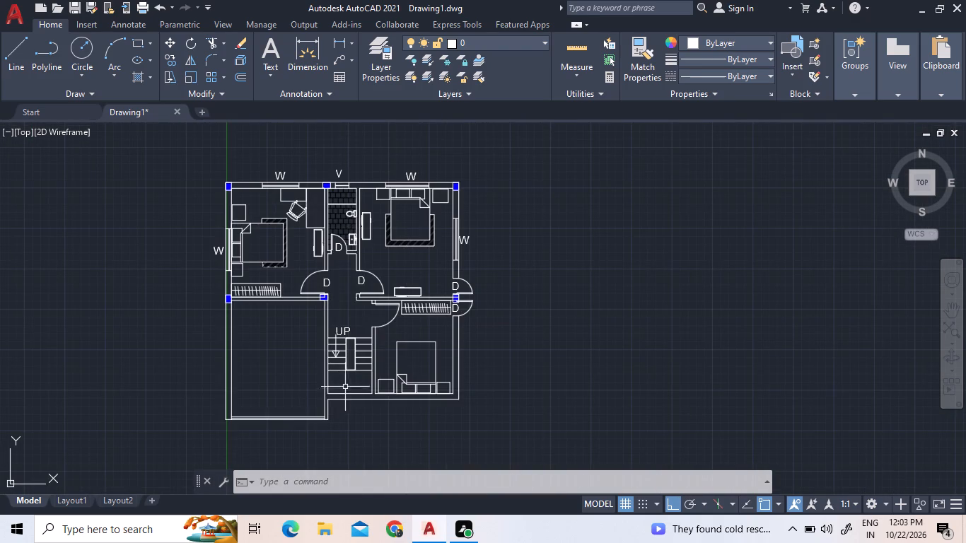
scroll(392, 368, "up", 2)
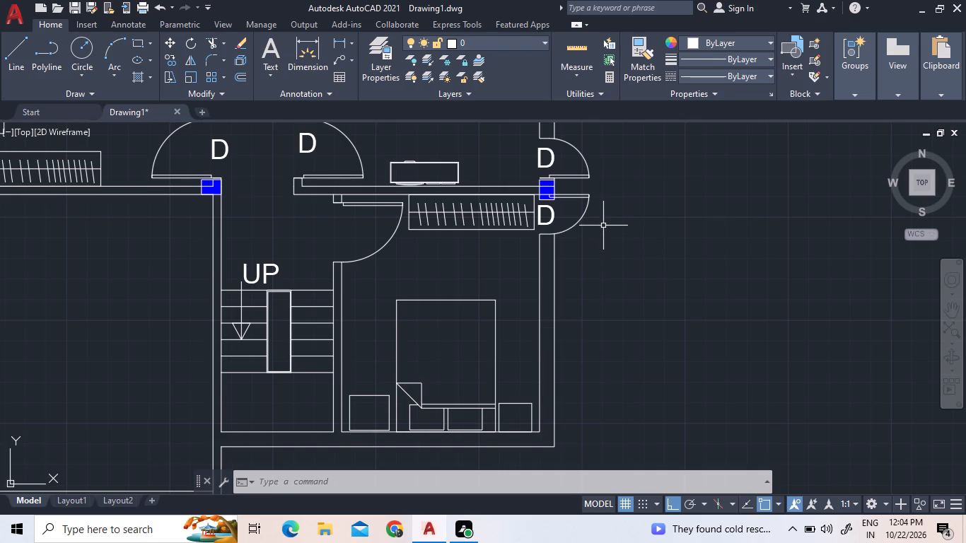
scroll(603, 225, "up", 1)
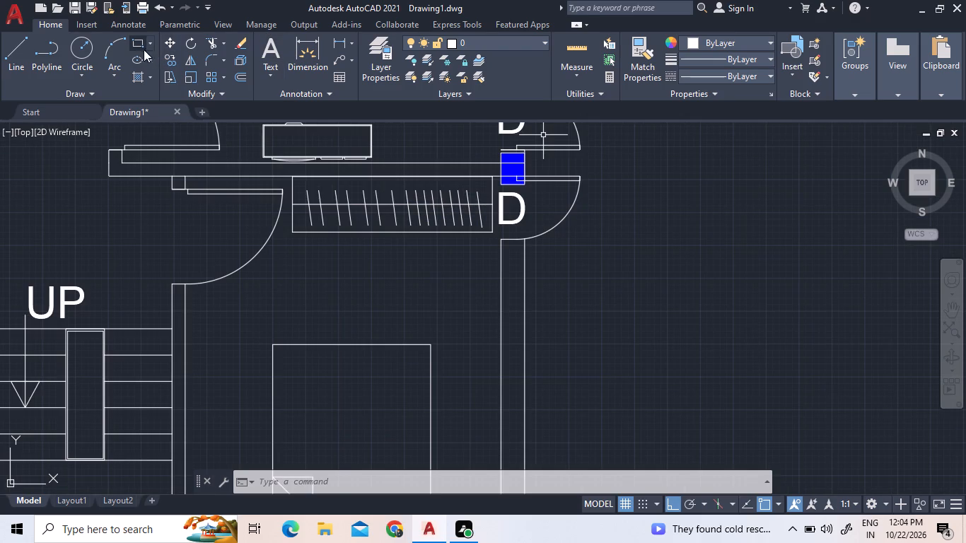
left_click(136, 42)
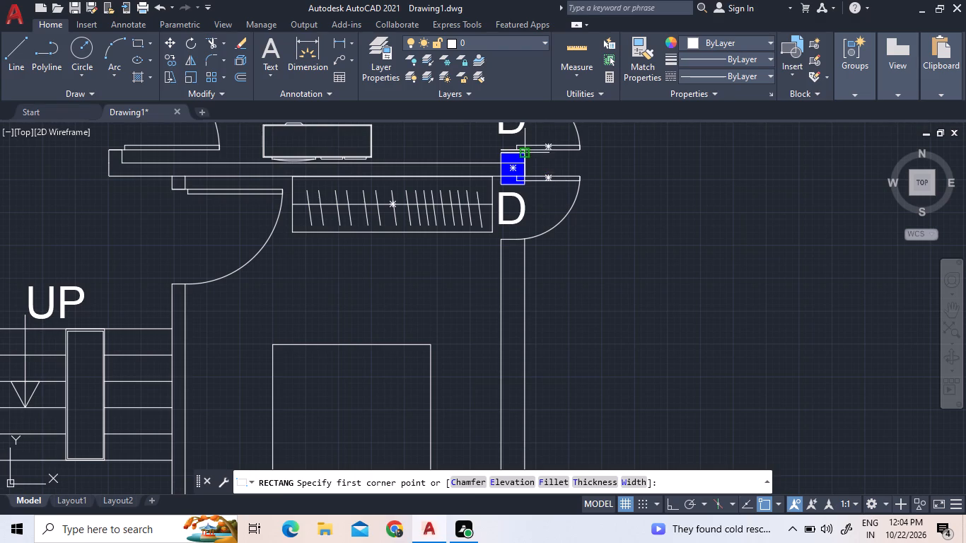
scroll(517, 200, "up", 2)
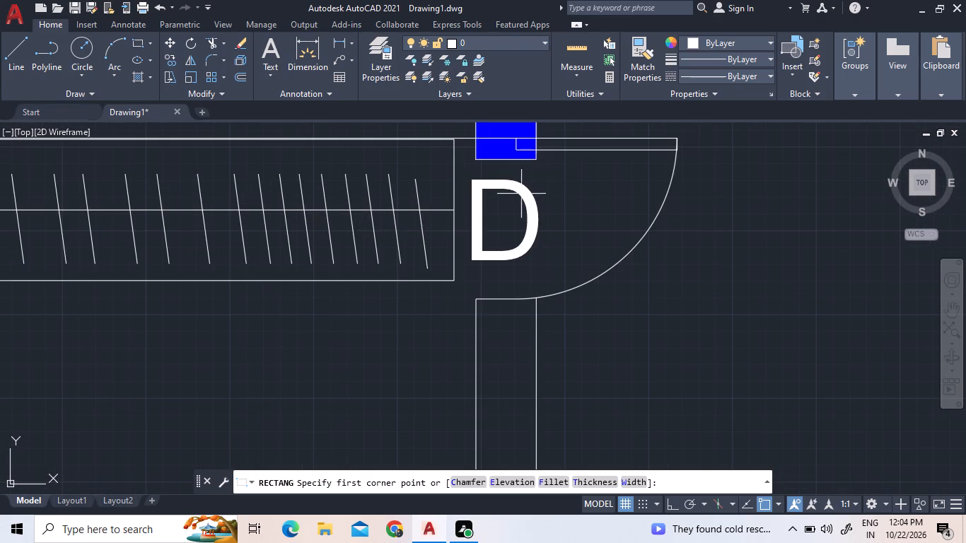
left_click(535, 147)
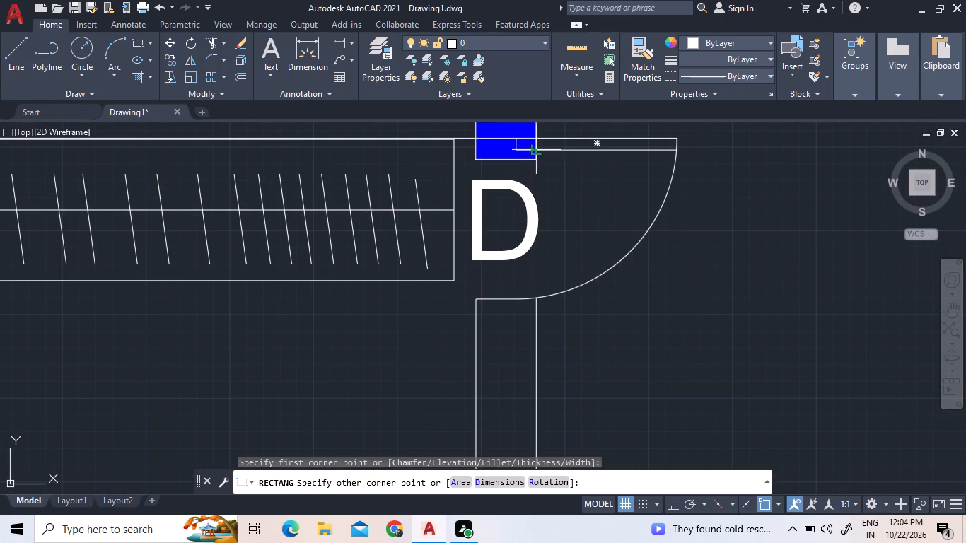
scroll(678, 296, "down", 2)
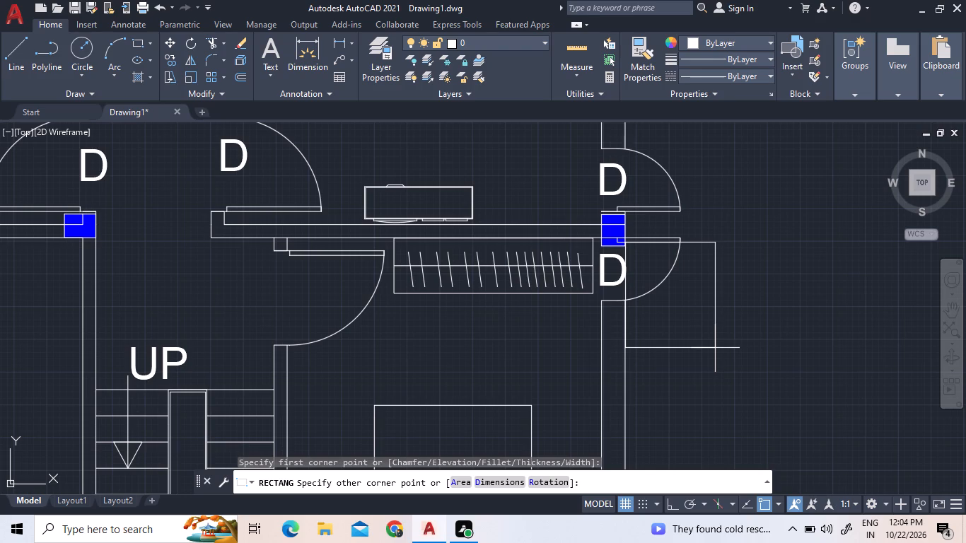
type("D")
key("space")
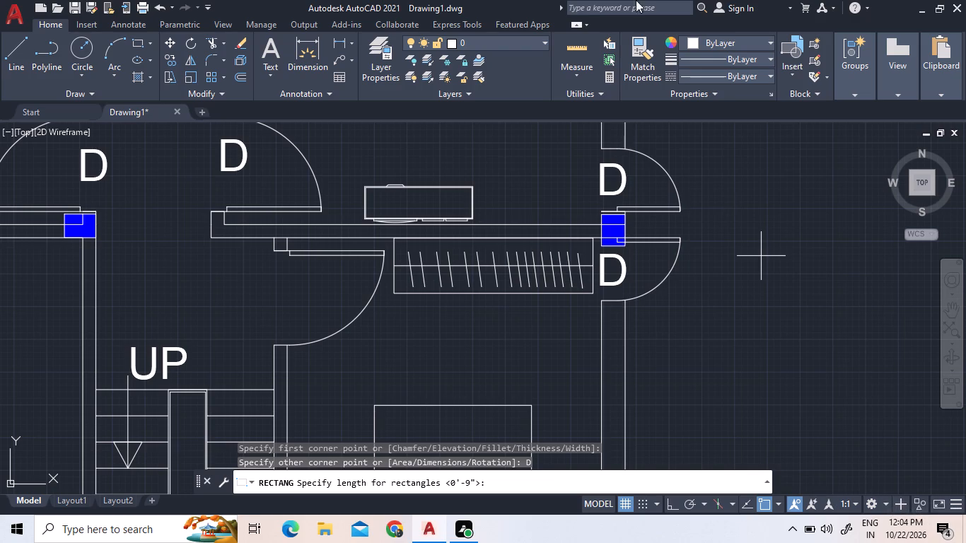
type("5'")
key("Return")
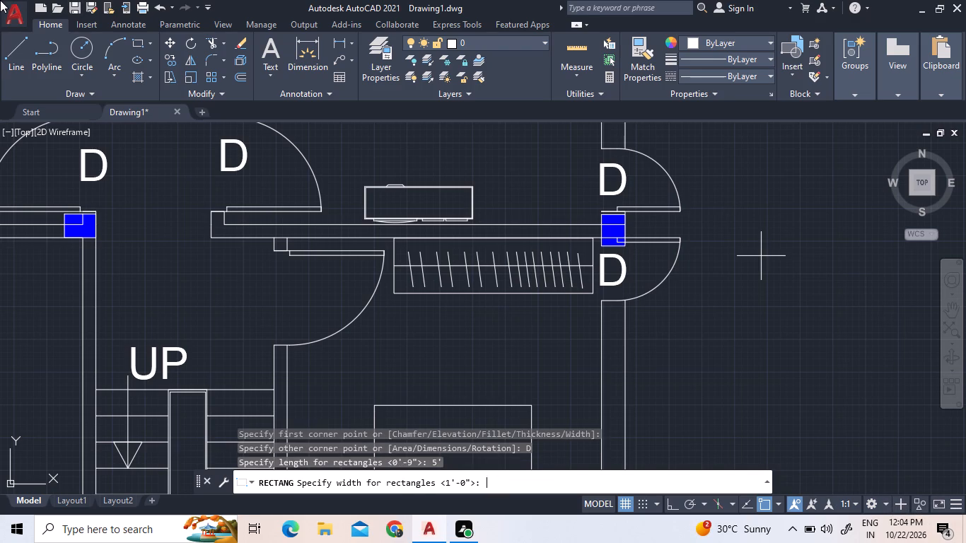
type("7'")
key("Return")
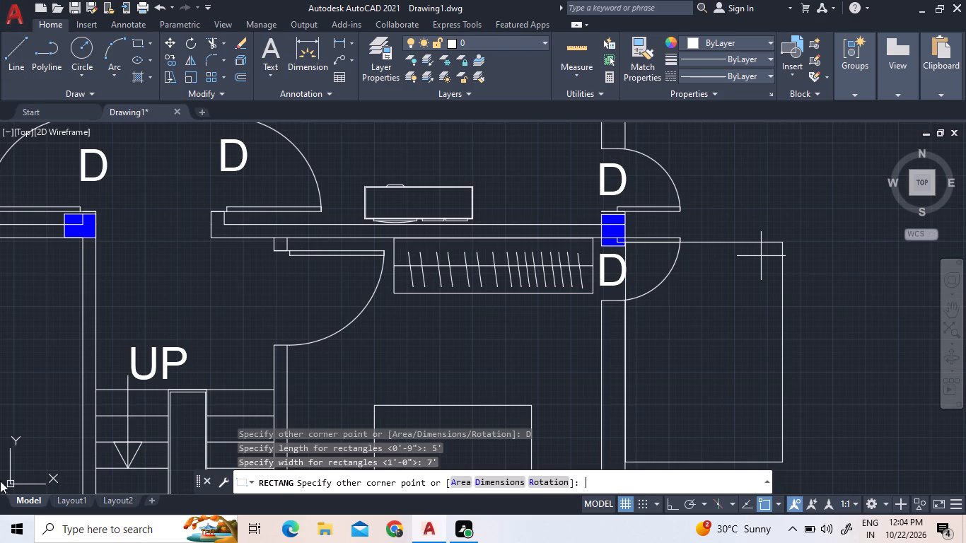
left_click(784, 354)
Move the rectangle slightly north by its northwest corner so its top edge aligns with the door leaf's northern edge.
scroll(615, 217, "up", 4)
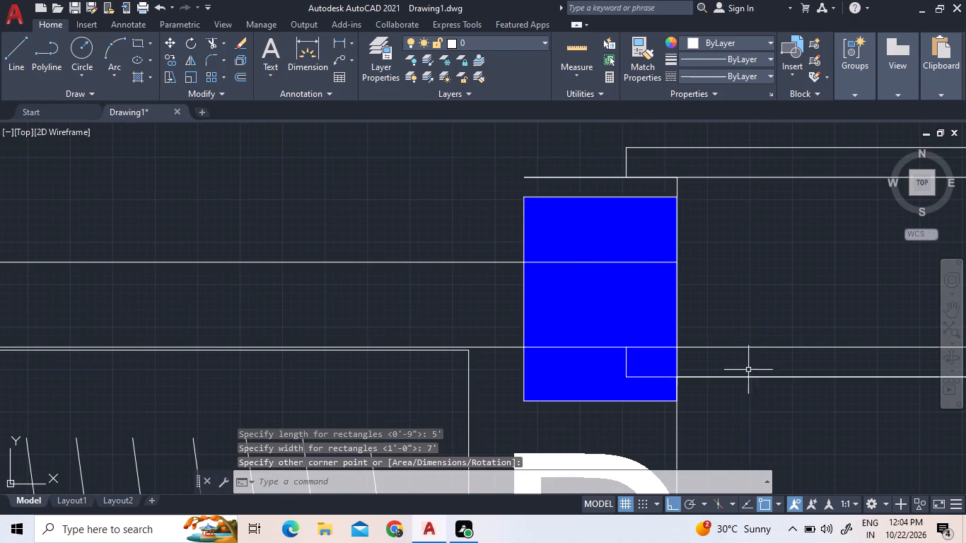
left_click(717, 460)
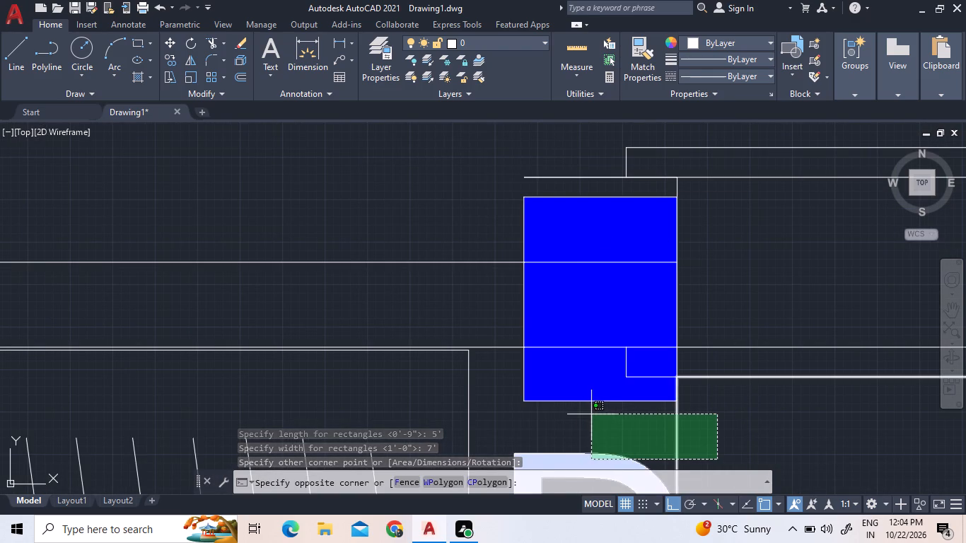
left_click(591, 414)
right_click(754, 363)
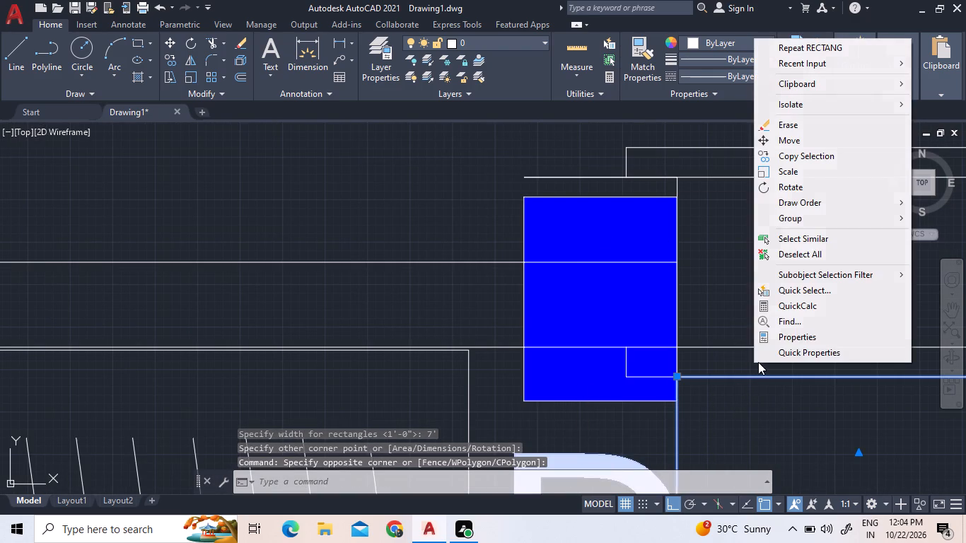
left_click(794, 141)
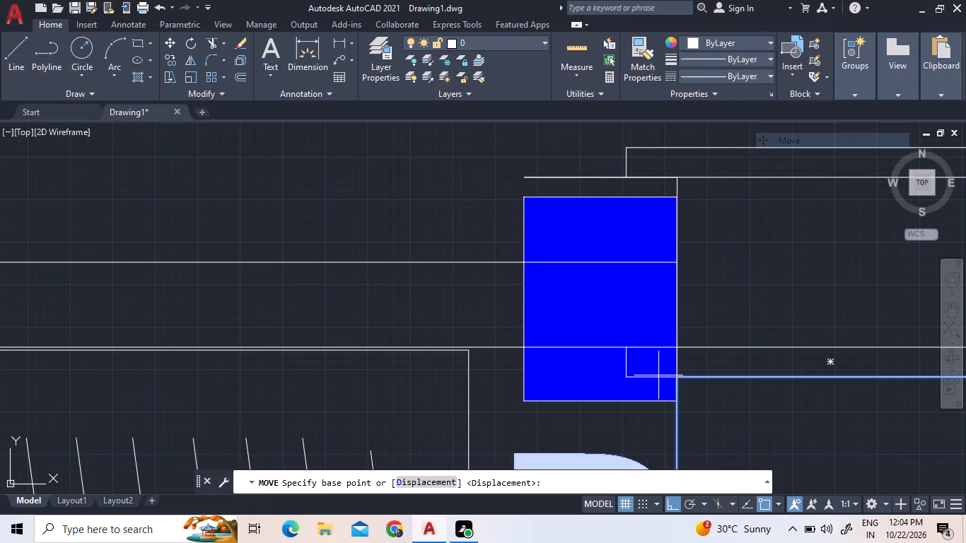
scroll(665, 380, "up", 3)
scroll(728, 369, "up", 5)
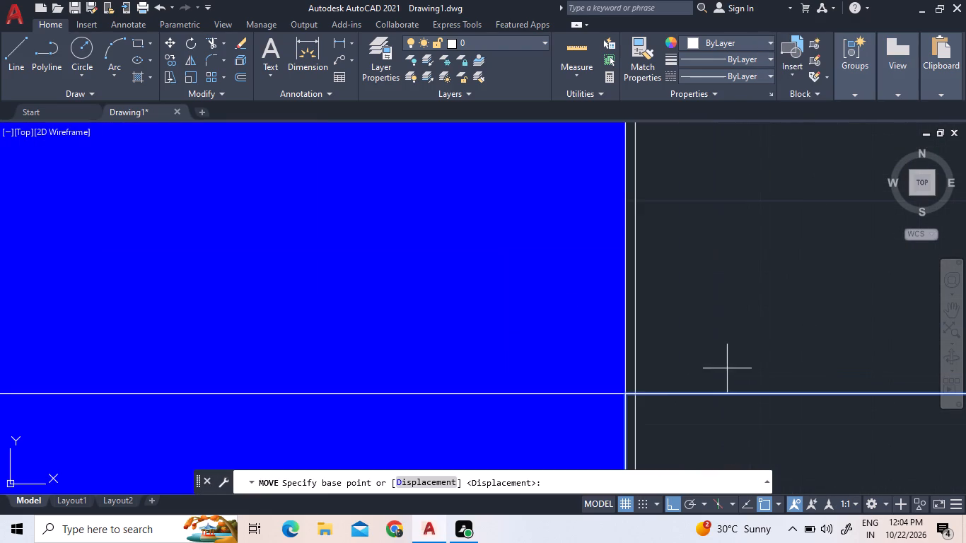
left_click(624, 395)
scroll(624, 341, "down", 5)
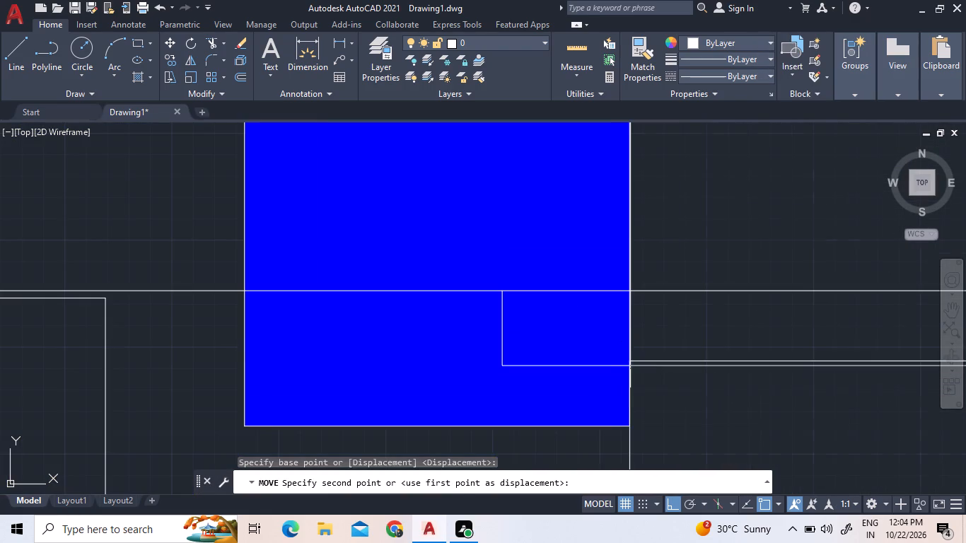
scroll(631, 284, "up", 3)
scroll(637, 359, "up", 3)
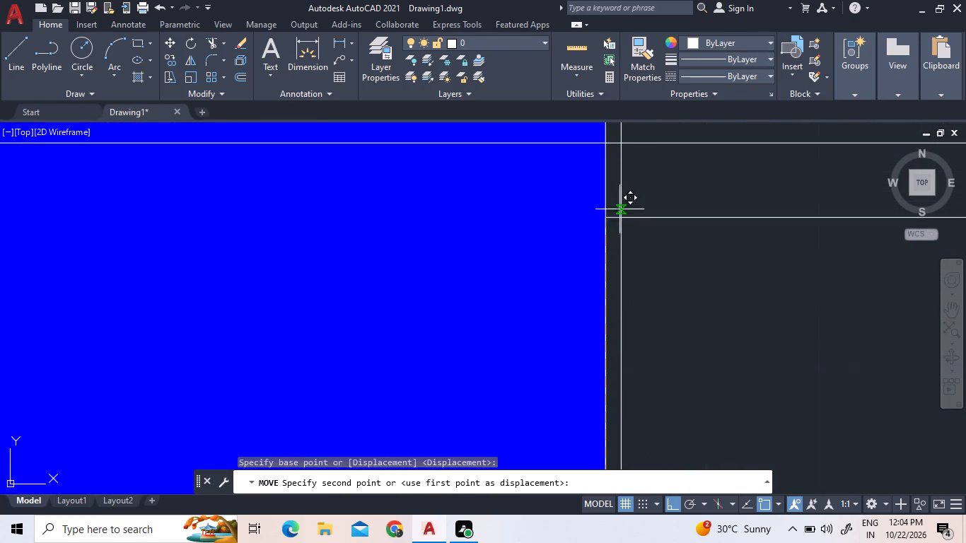
left_click(605, 138)
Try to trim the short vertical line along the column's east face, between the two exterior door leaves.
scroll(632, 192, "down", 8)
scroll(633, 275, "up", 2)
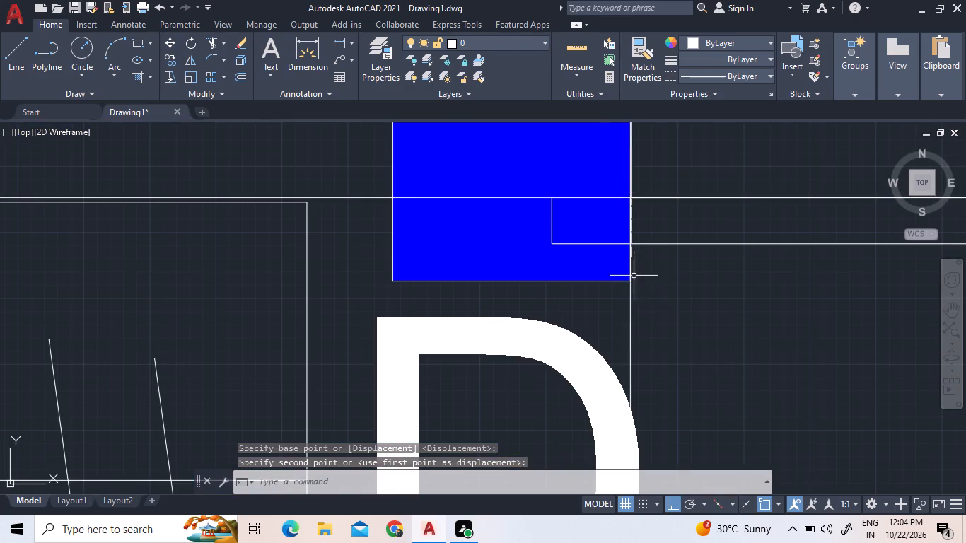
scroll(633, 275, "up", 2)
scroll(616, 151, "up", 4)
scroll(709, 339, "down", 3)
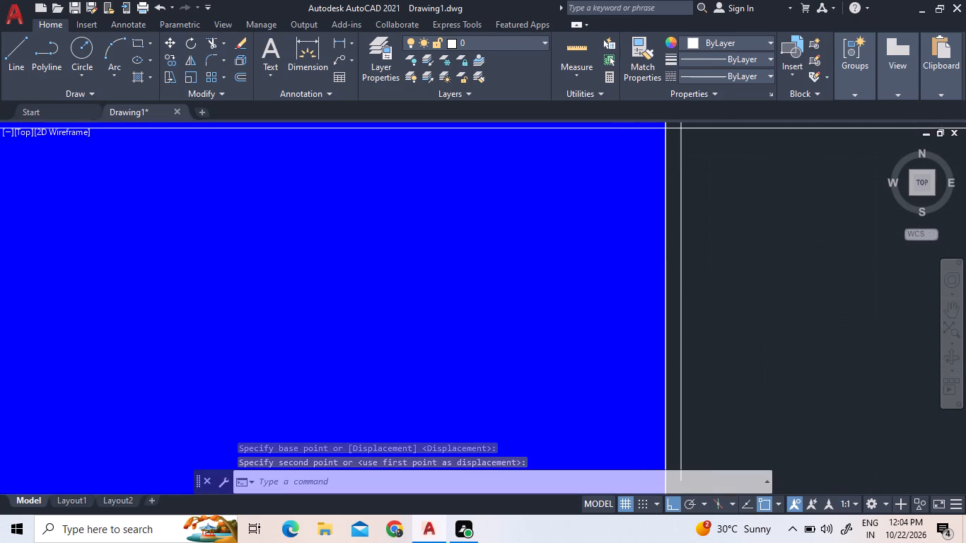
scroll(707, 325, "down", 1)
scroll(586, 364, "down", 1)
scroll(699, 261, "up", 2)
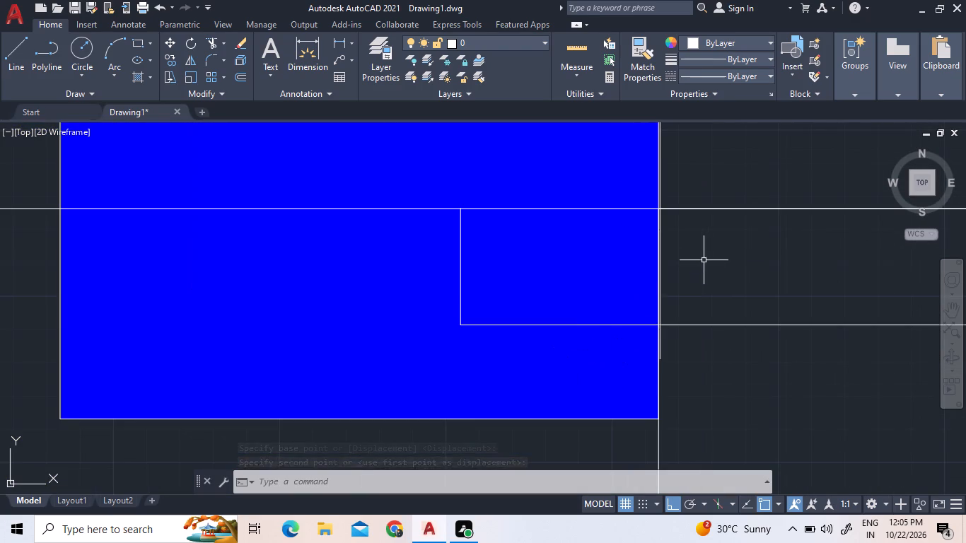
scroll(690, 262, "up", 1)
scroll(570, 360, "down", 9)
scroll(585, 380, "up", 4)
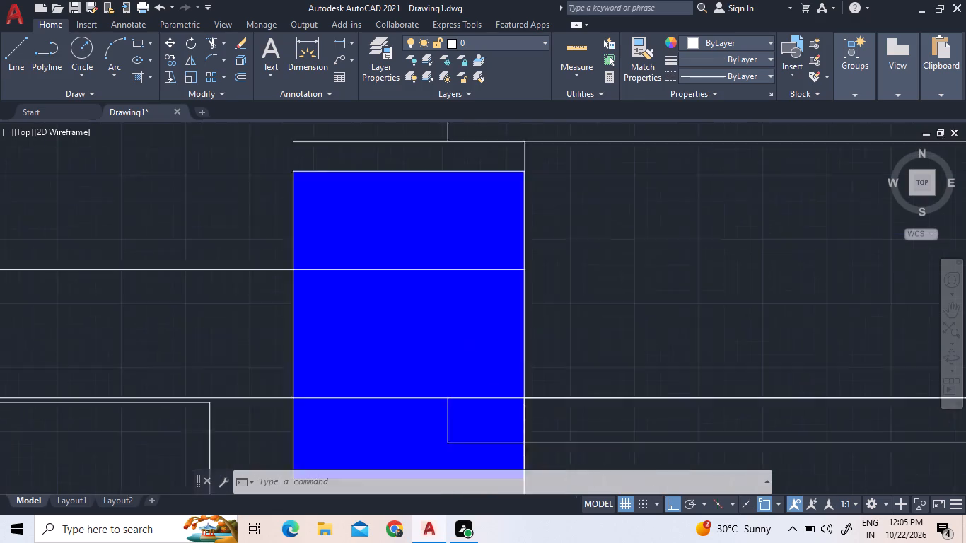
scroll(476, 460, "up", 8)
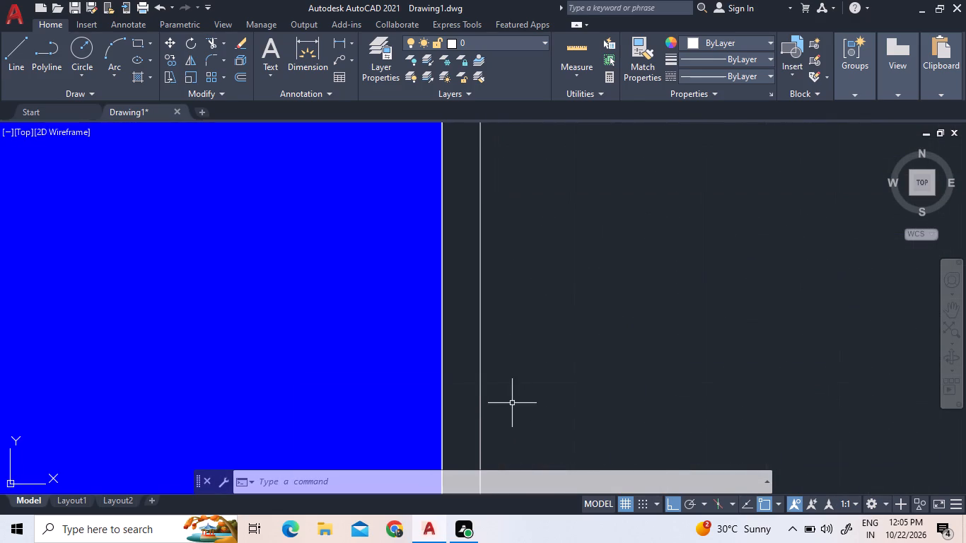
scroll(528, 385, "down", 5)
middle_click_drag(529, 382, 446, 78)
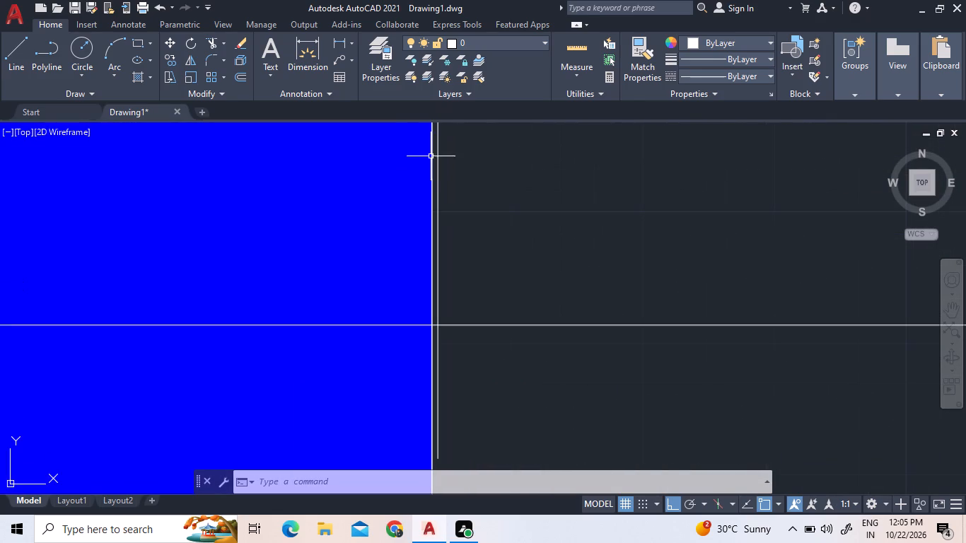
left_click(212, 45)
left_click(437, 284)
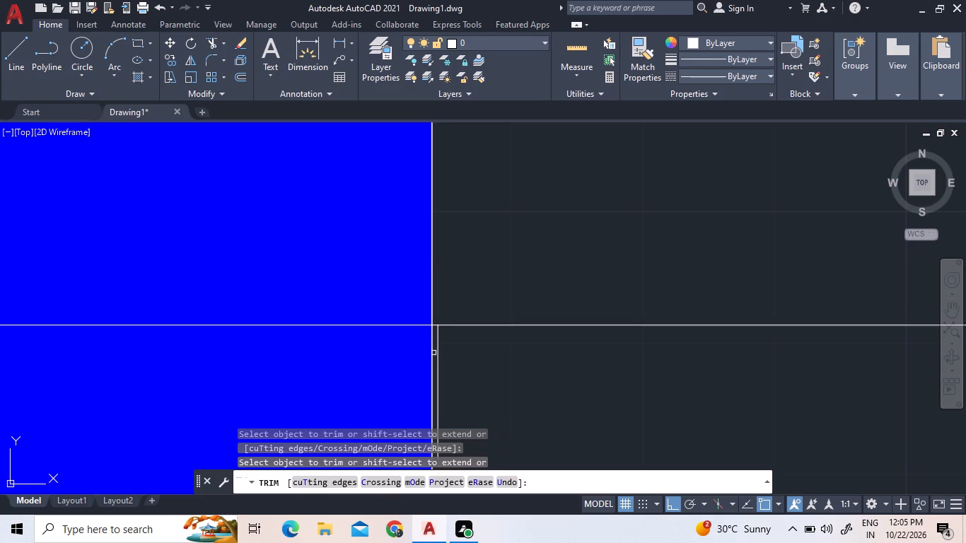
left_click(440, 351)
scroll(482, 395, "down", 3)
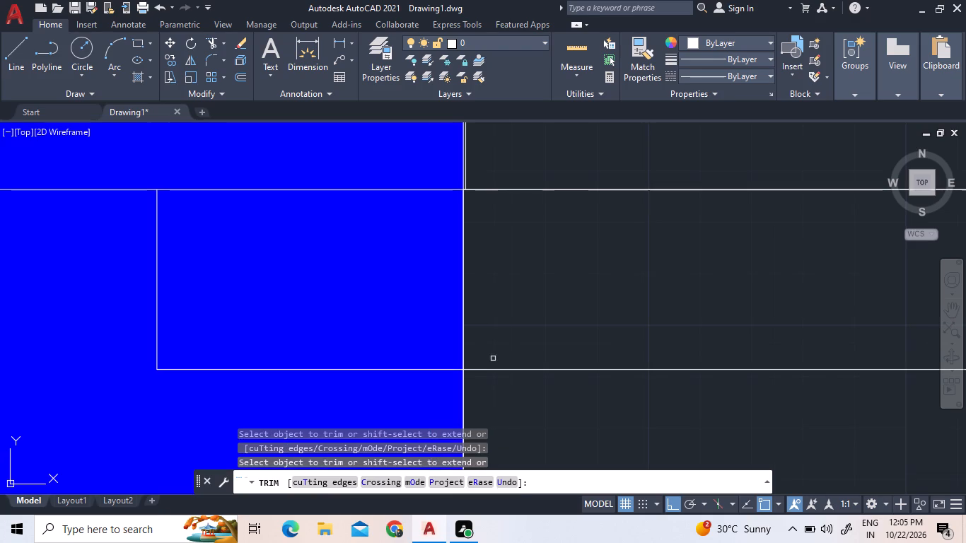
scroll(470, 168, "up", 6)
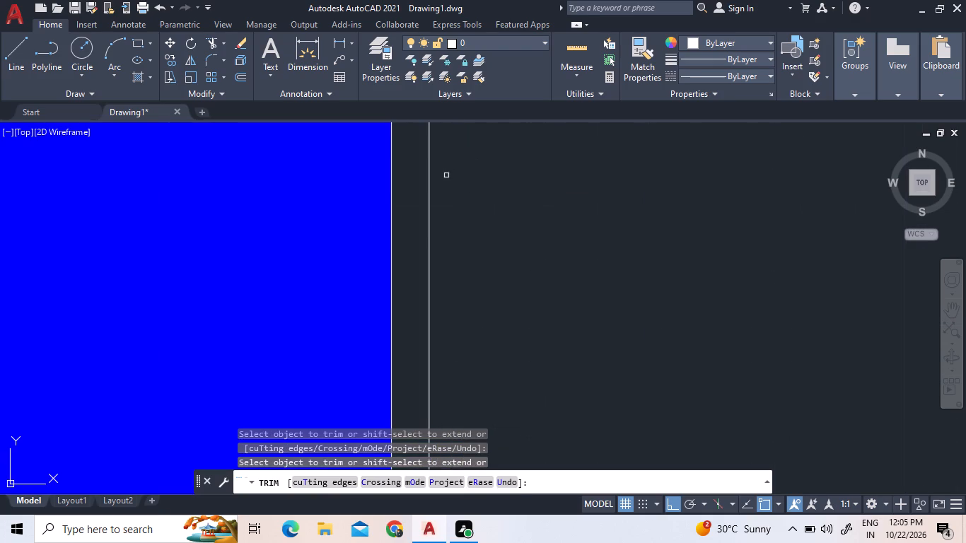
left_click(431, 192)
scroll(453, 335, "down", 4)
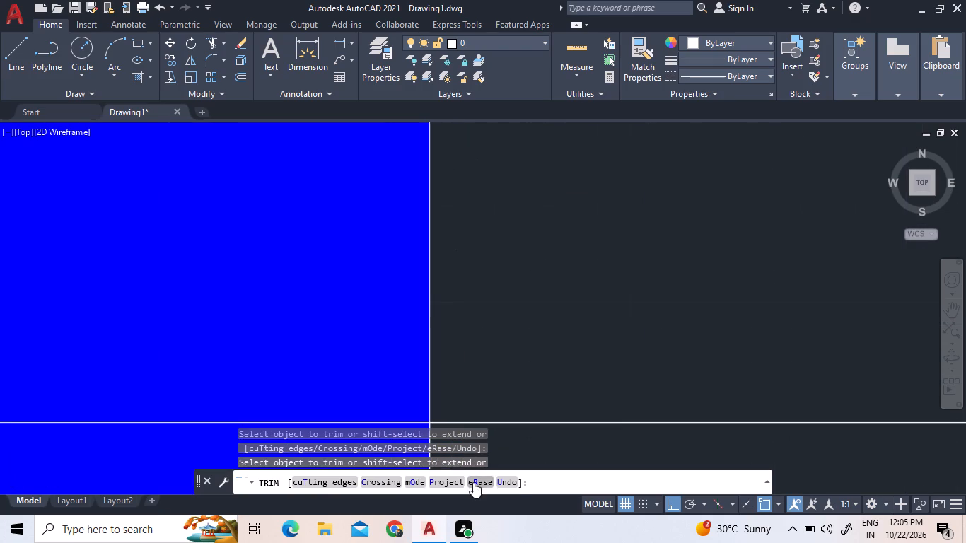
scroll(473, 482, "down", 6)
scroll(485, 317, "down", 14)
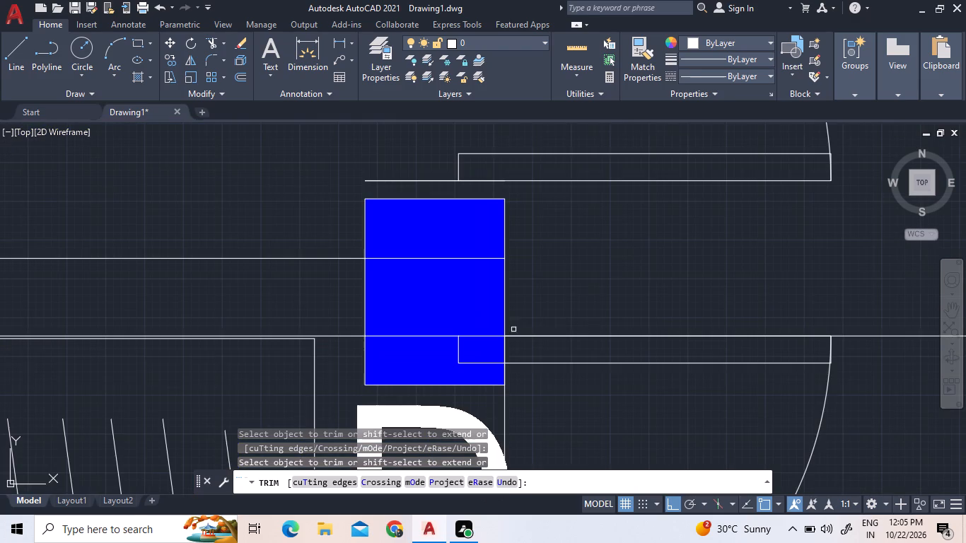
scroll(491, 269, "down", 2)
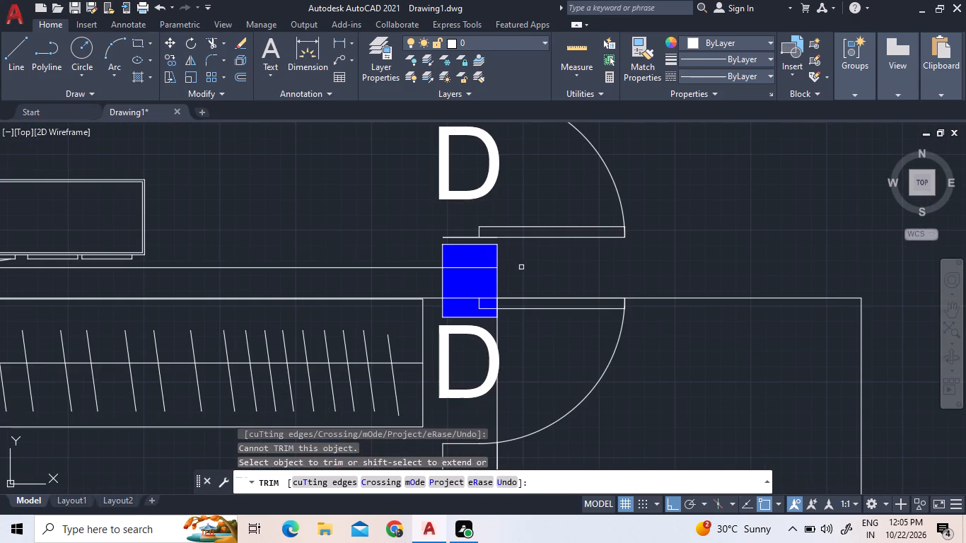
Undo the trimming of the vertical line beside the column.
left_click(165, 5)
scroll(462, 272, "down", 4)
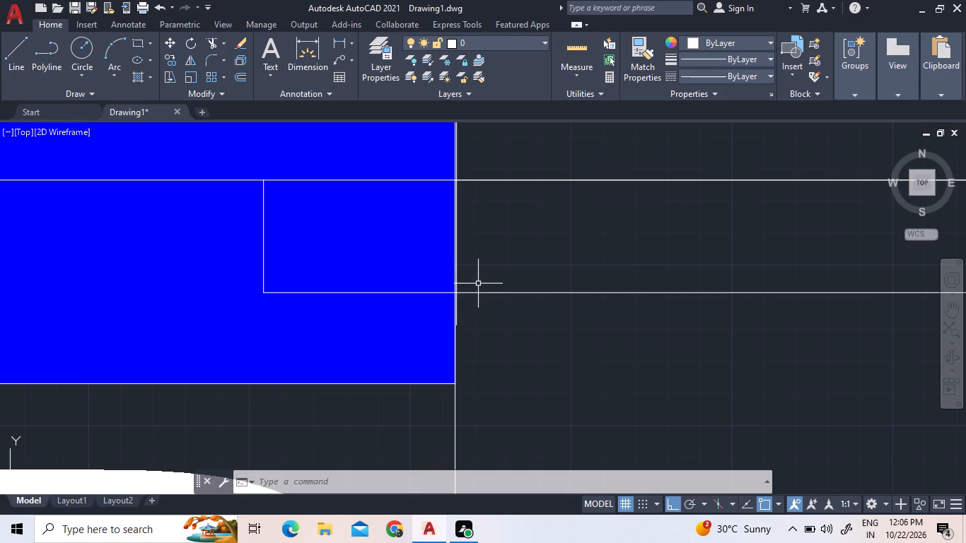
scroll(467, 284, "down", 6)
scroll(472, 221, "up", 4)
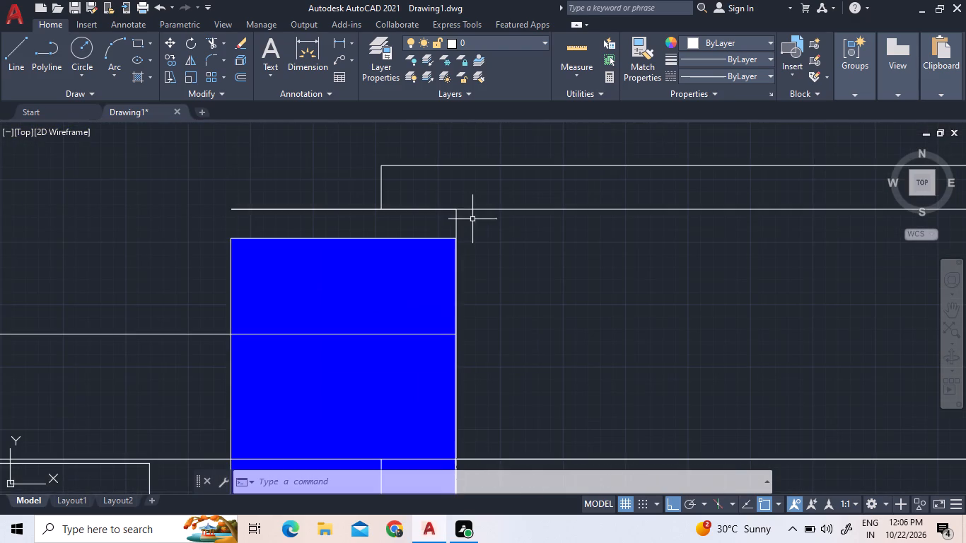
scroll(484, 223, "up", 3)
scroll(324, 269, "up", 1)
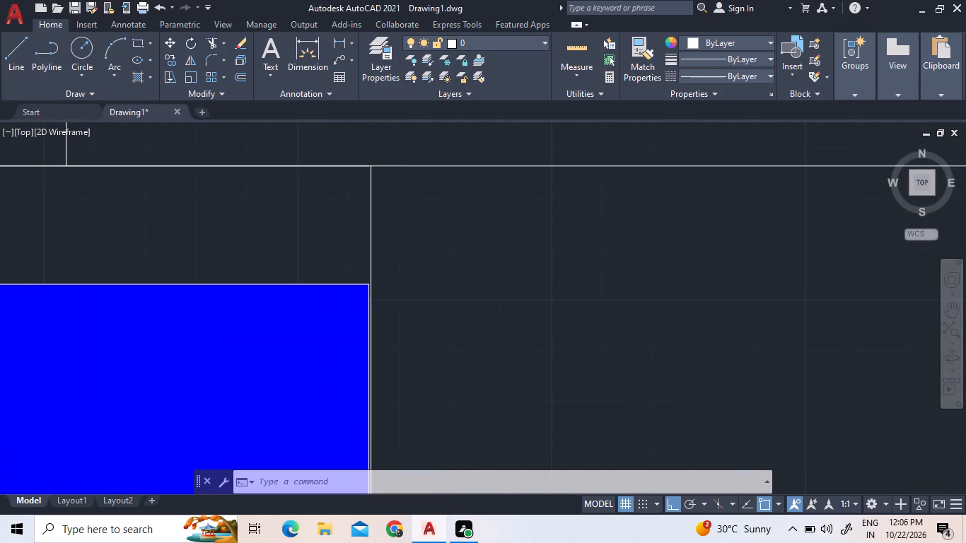
Delete the short vertical line along the column's east face, between the two exterior door leaves.
scroll(324, 269, "up", 2)
scroll(420, 247, "down", 2)
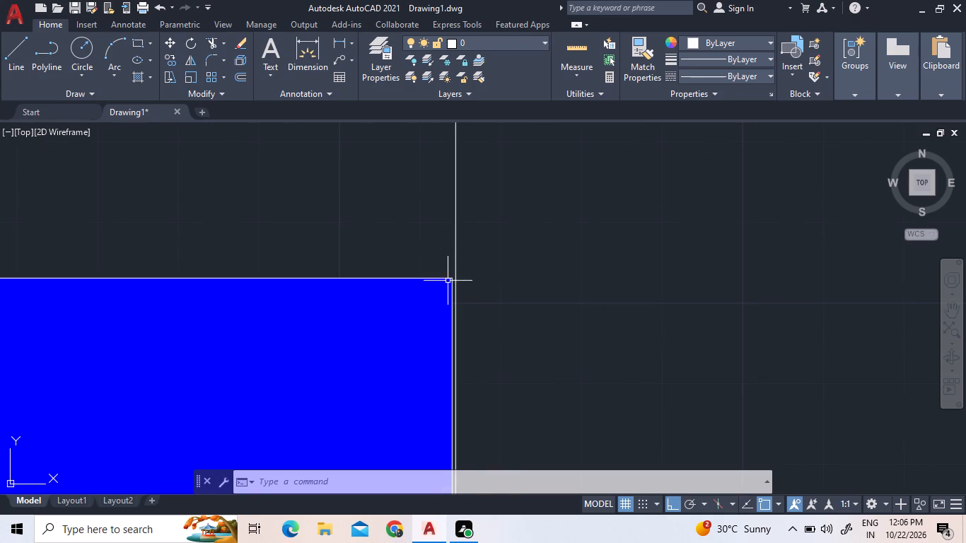
scroll(448, 281, "up", 3)
left_click(469, 234)
left_click(396, 196)
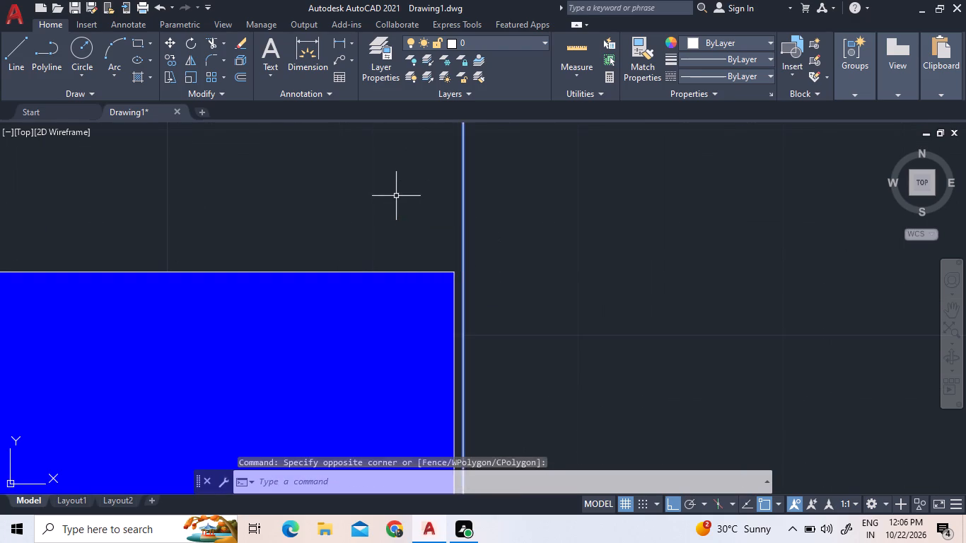
scroll(405, 194, "down", 4)
scroll(659, 169, "down", 4)
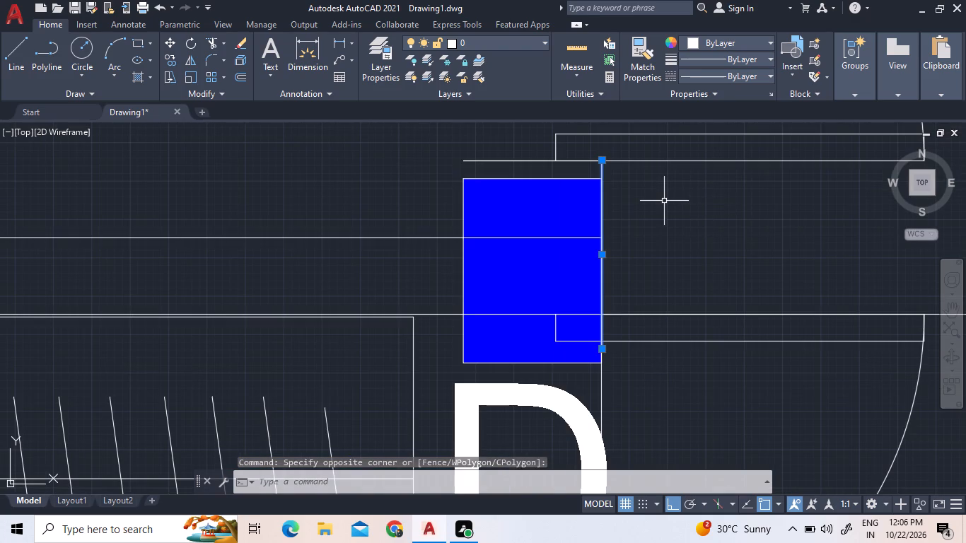
key("Delete")
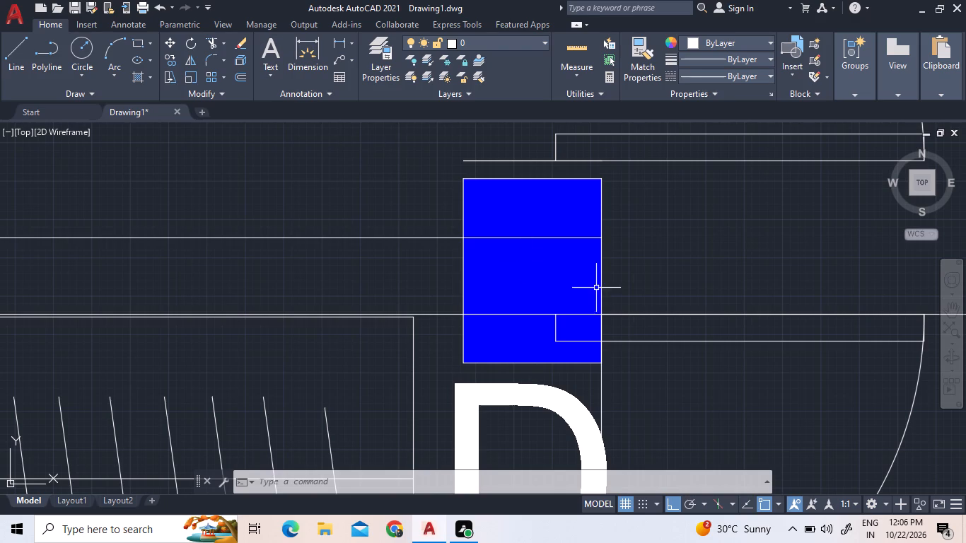
Draw a short vertical line from the west end of the northern door's threshold line down to the column's northwest corner.
scroll(514, 245, "down", 2)
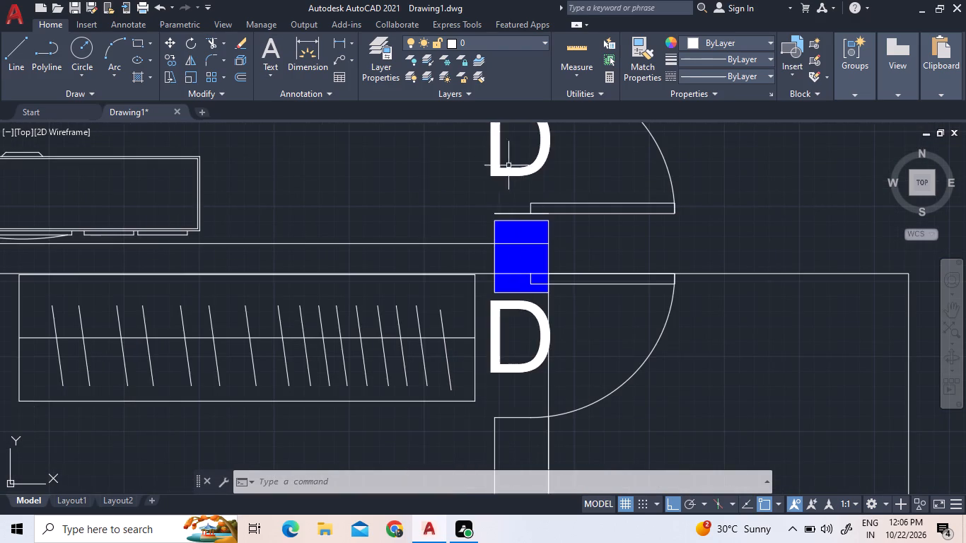
scroll(501, 182, "up", 3)
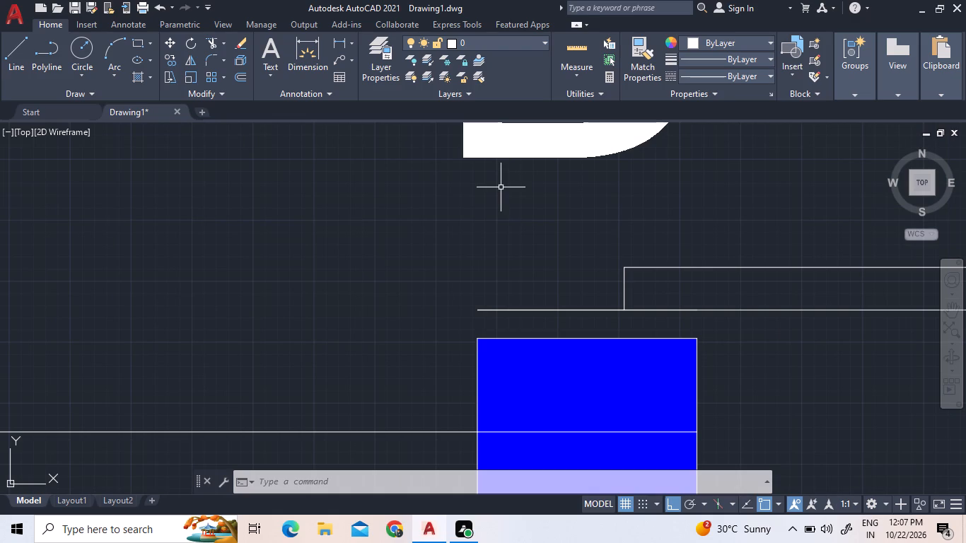
left_click(9, 62)
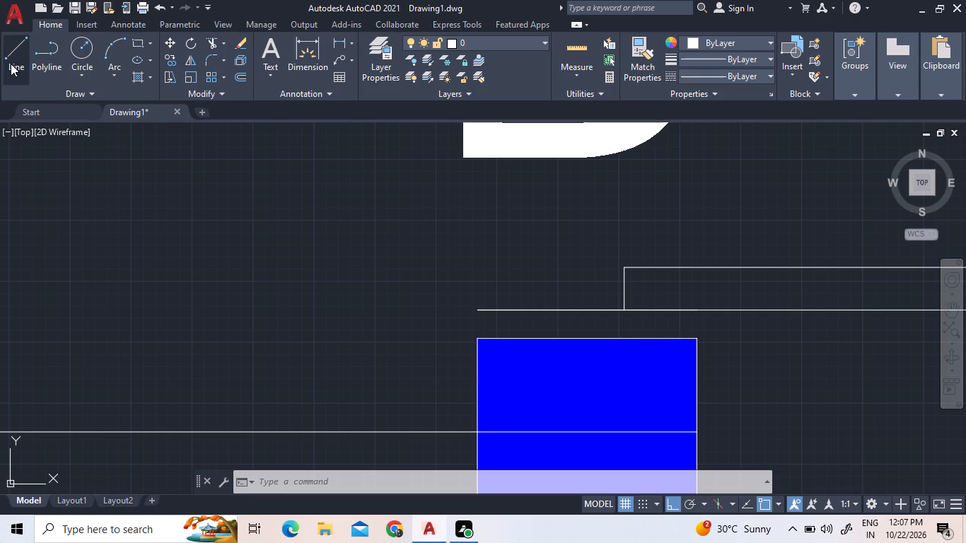
left_click(479, 310)
scroll(467, 336, "up", 3)
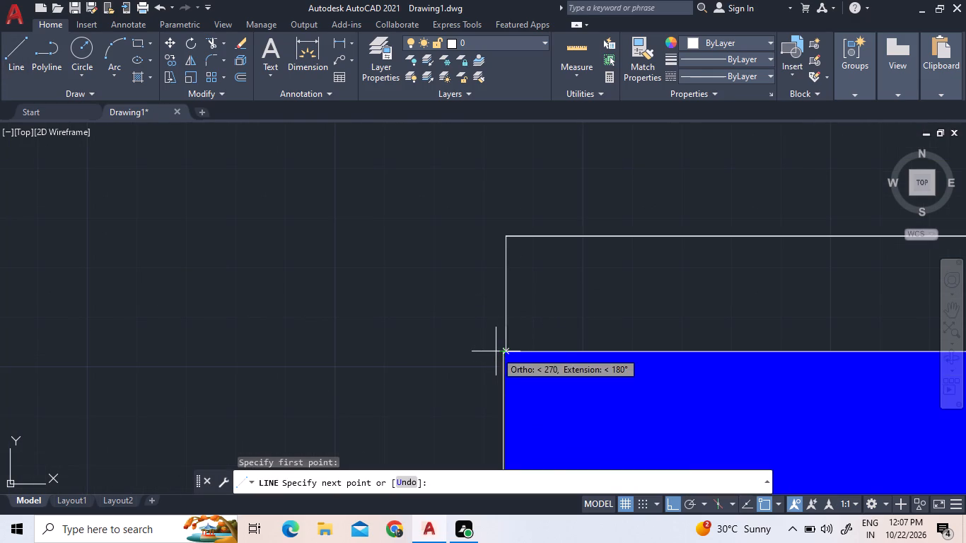
scroll(496, 350, "up", 4)
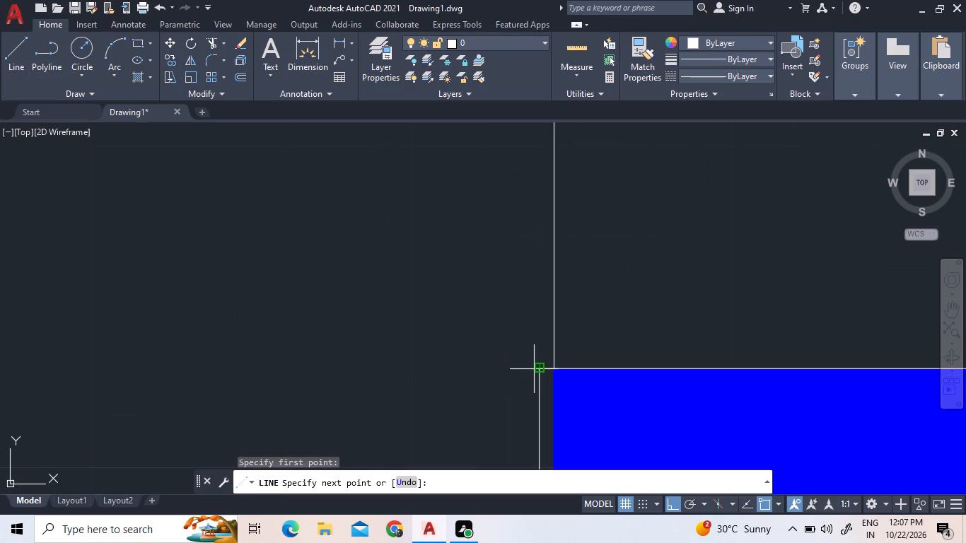
left_click(535, 367)
scroll(607, 381, "down", 8)
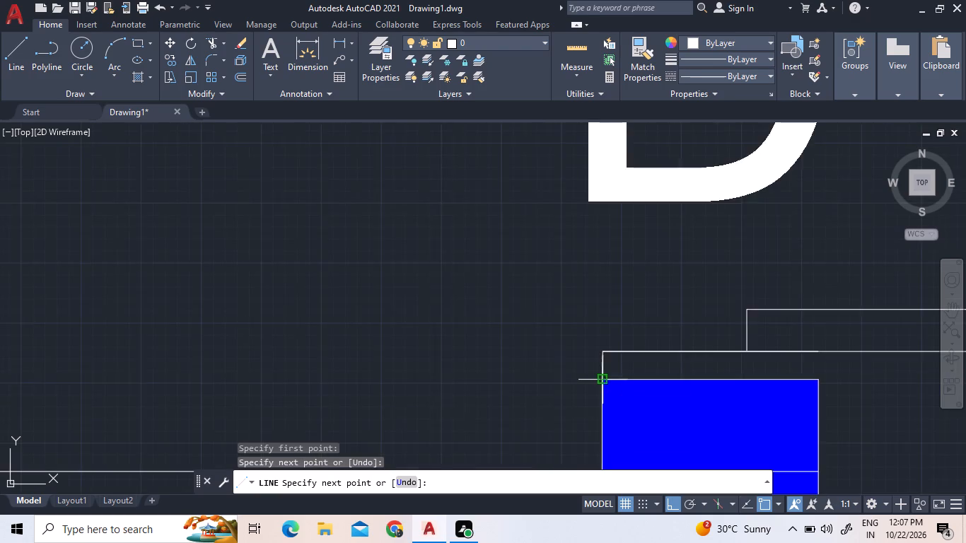
scroll(604, 380, "down", 3)
scroll(542, 302, "down", 3)
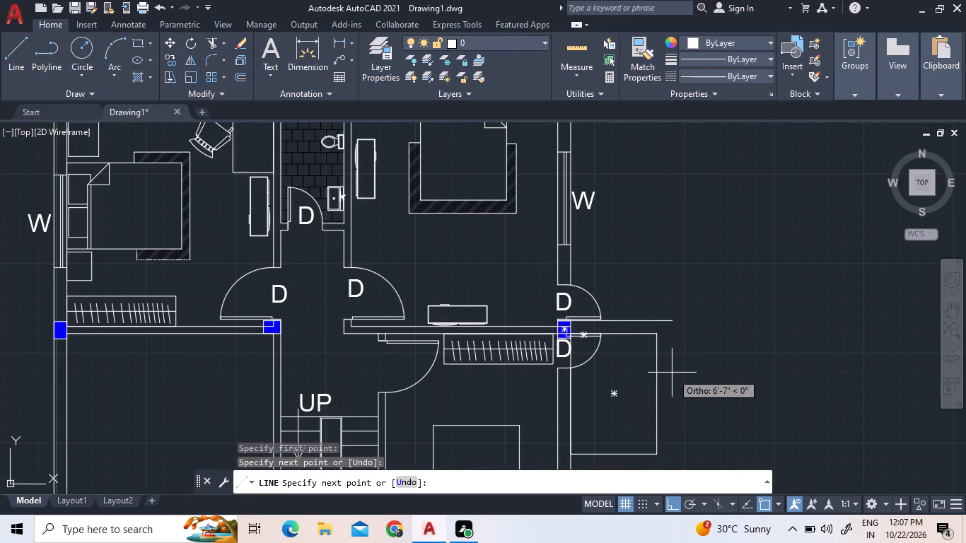
right_click(675, 358)
left_click(734, 209)
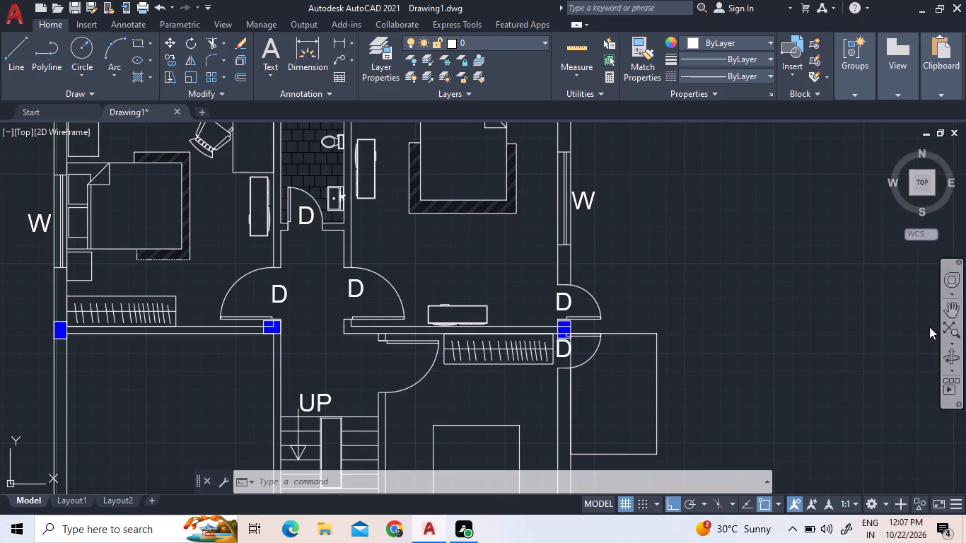
Explode the 5' by 7' rectangle outside the east wall into separate lines.
scroll(923, 328, "down", 1)
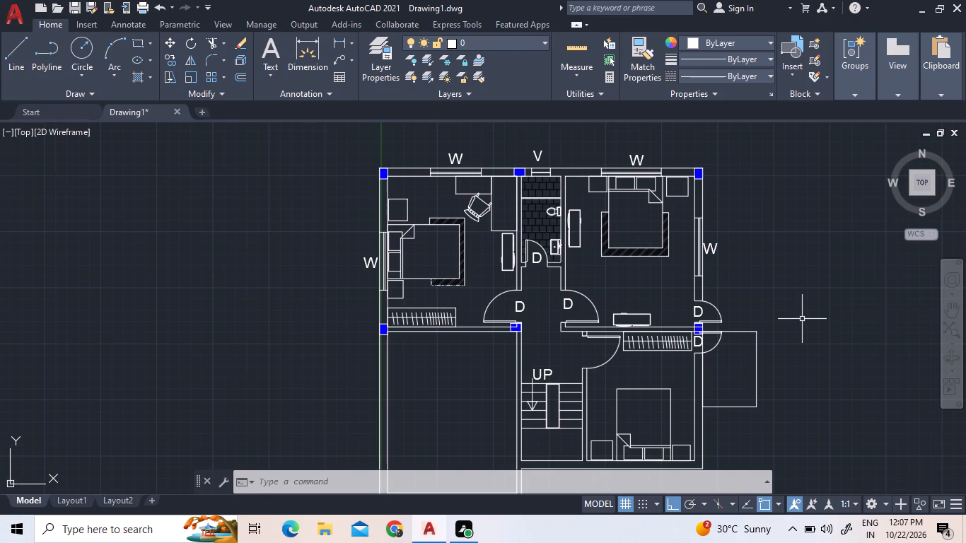
left_click(747, 408)
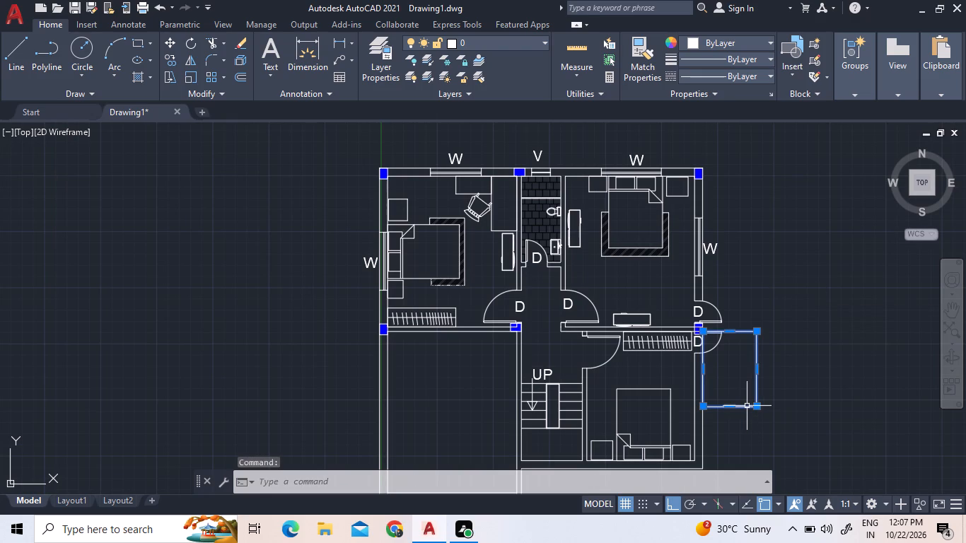
key("x")
key("space")
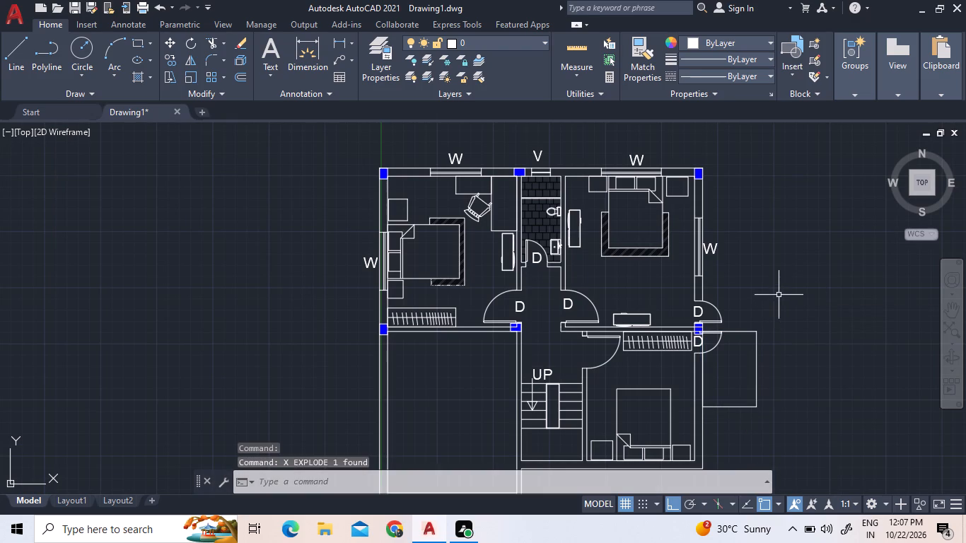
Offset the exploded rectangle's east, north and south edges 5" outward.
left_click(241, 83)
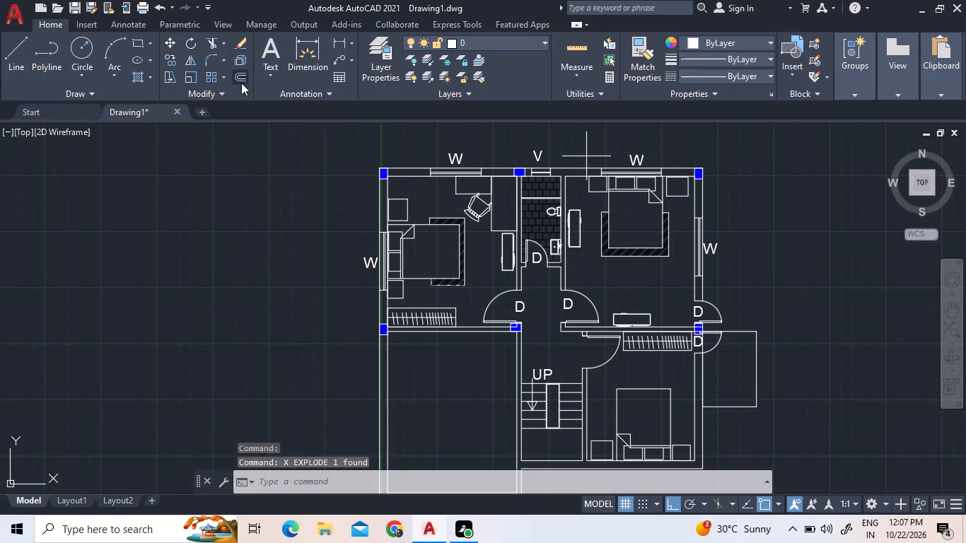
type("5\"")
key("Return")
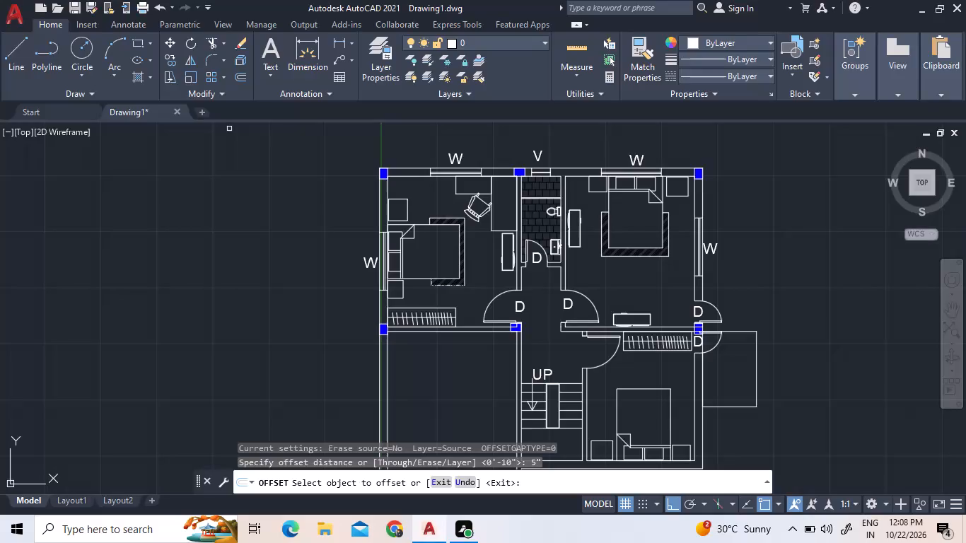
left_click(757, 373)
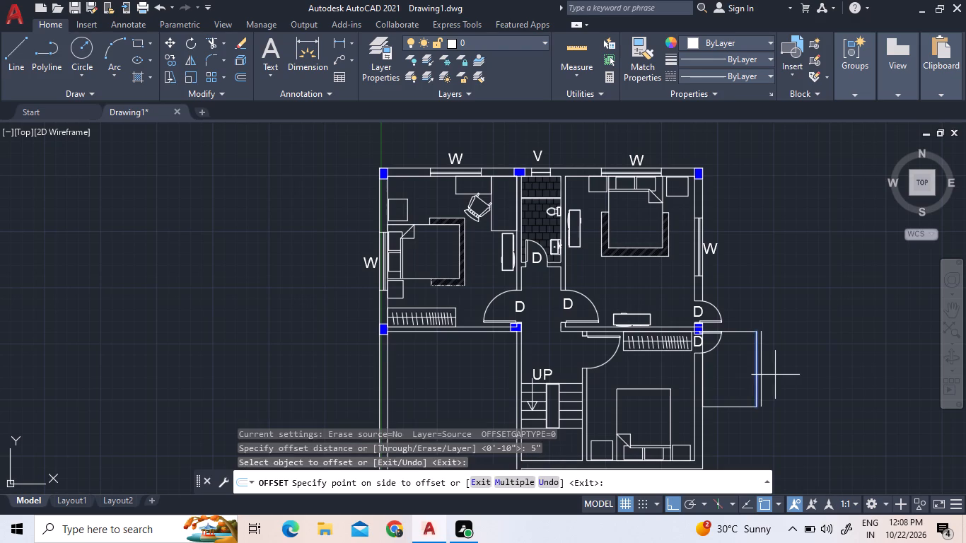
left_click(776, 375)
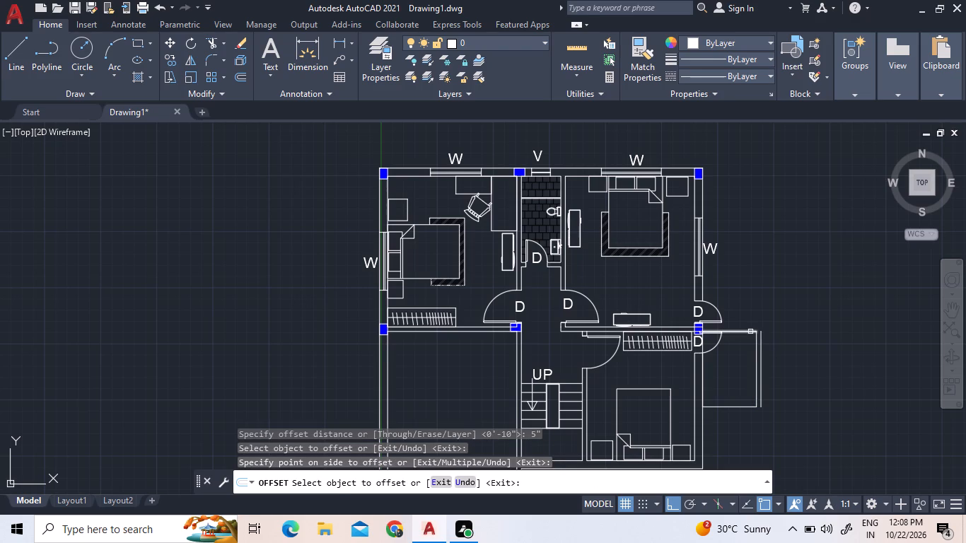
left_click(750, 332)
left_click(750, 324)
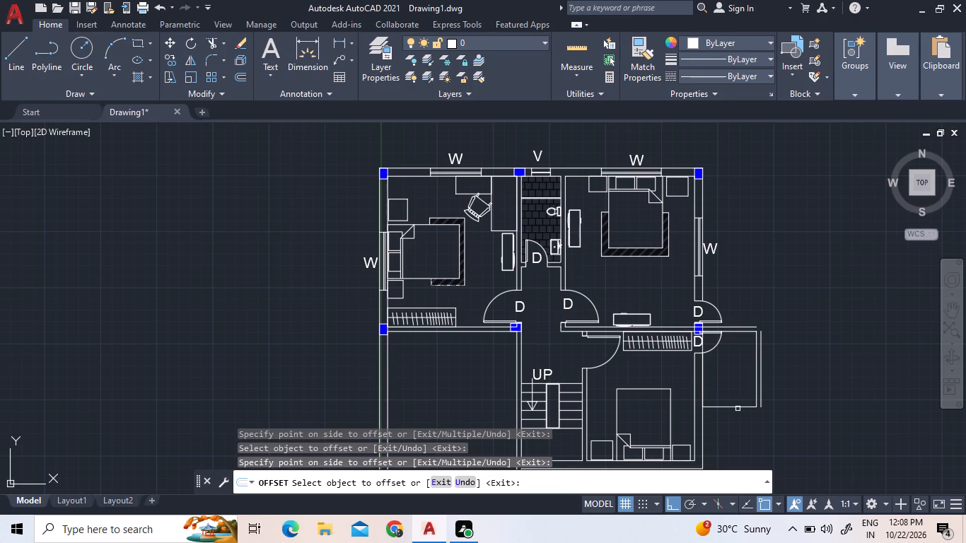
left_click(738, 407)
left_click(741, 422)
right_click(805, 419)
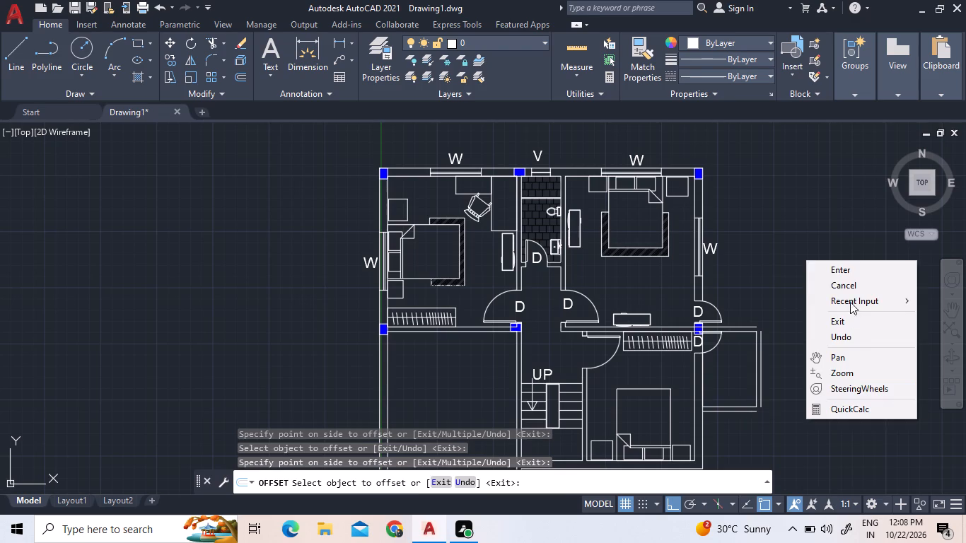
left_click(844, 274)
Close the outer southeast and northeast corners of the offset lines with zero-radius fillets.
type("F")
key("space")
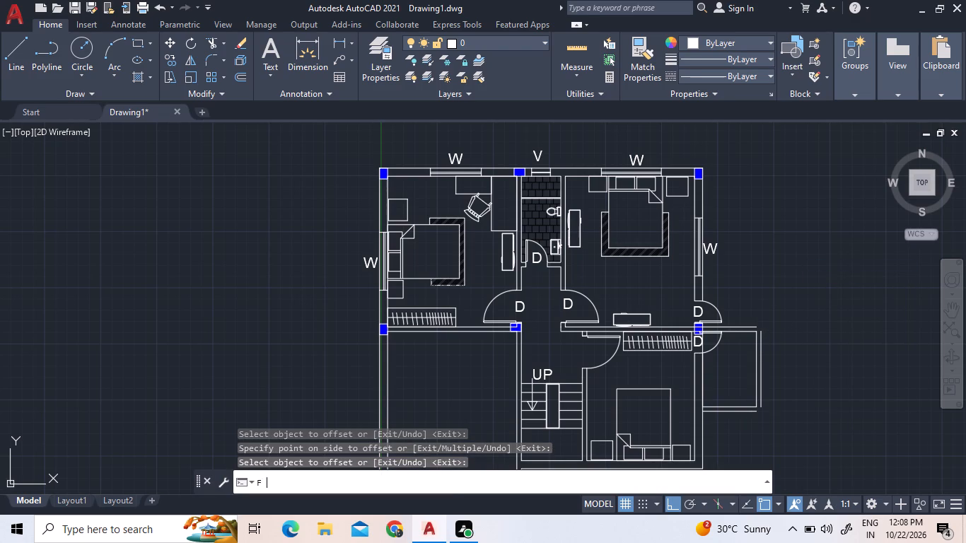
left_click(762, 381)
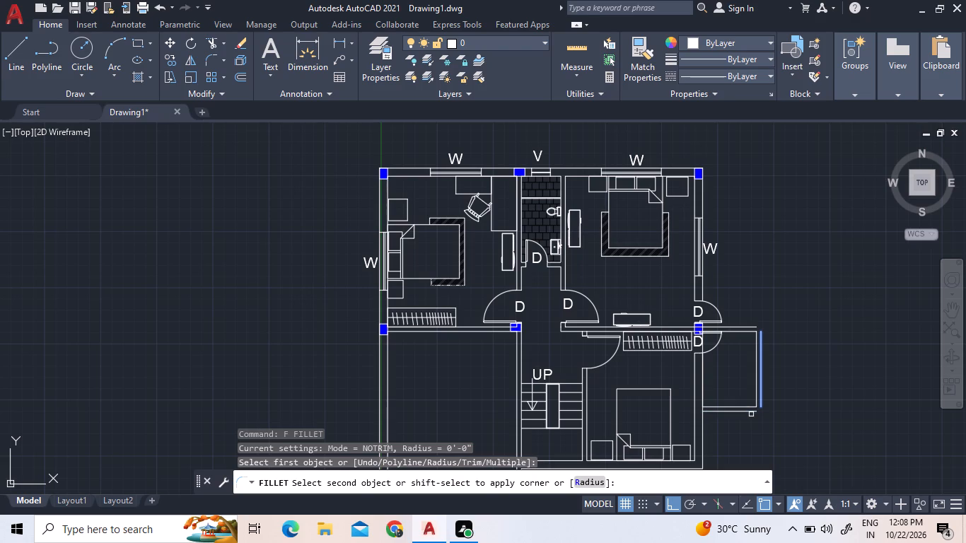
left_click(752, 409, "shift")
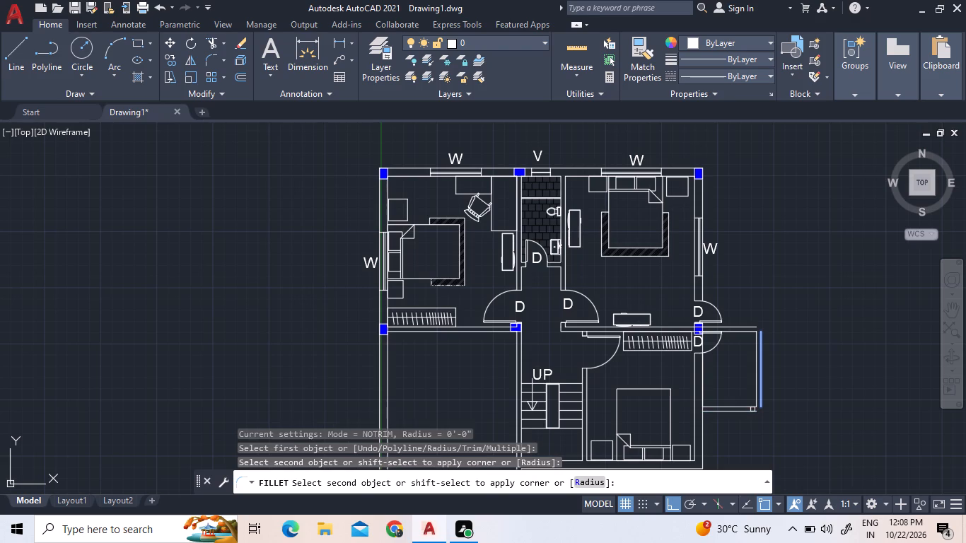
left_click(752, 412, "shift")
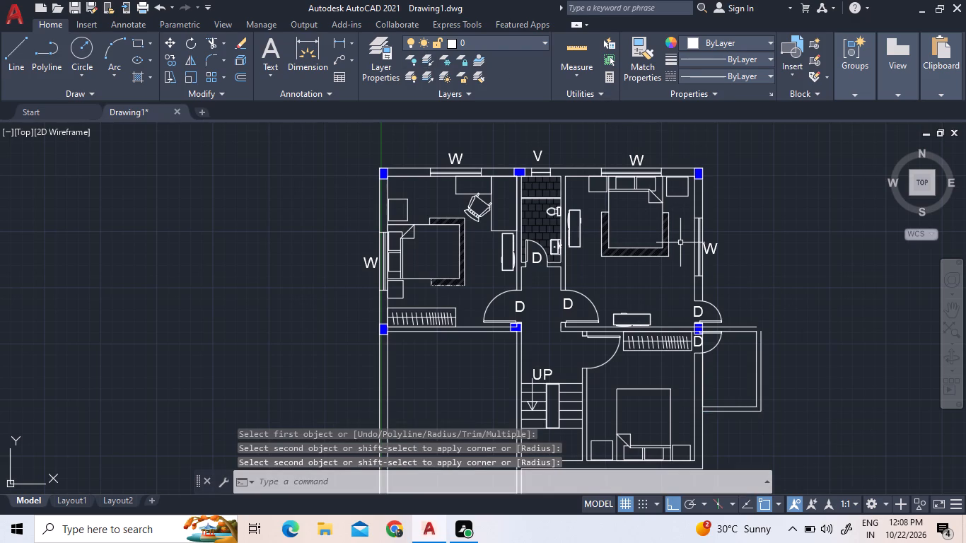
key("f")
key("space")
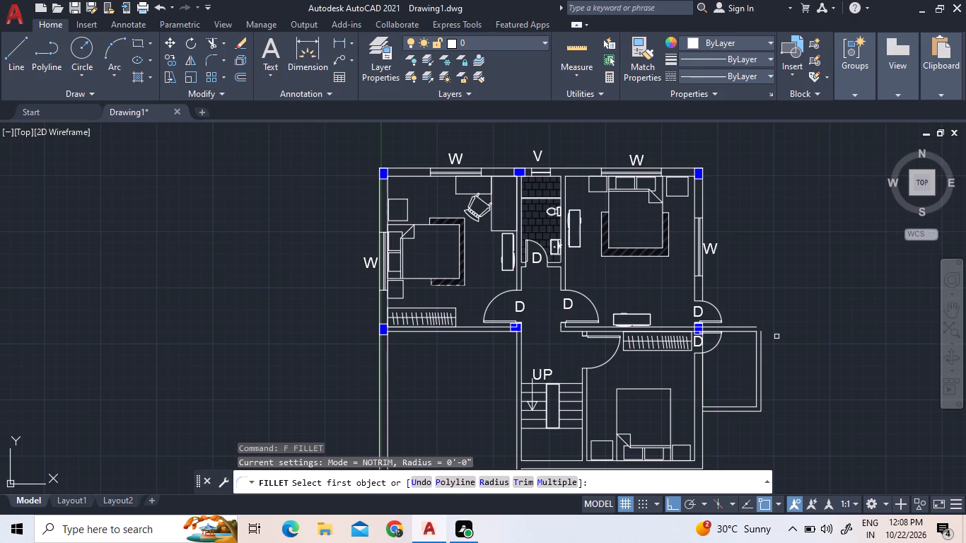
left_click(736, 327)
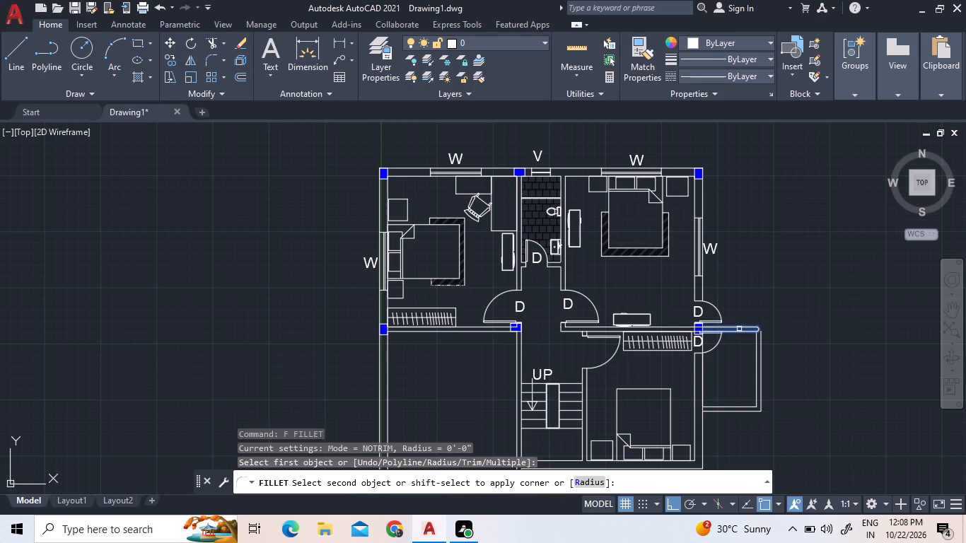
left_click(761, 339, "shift")
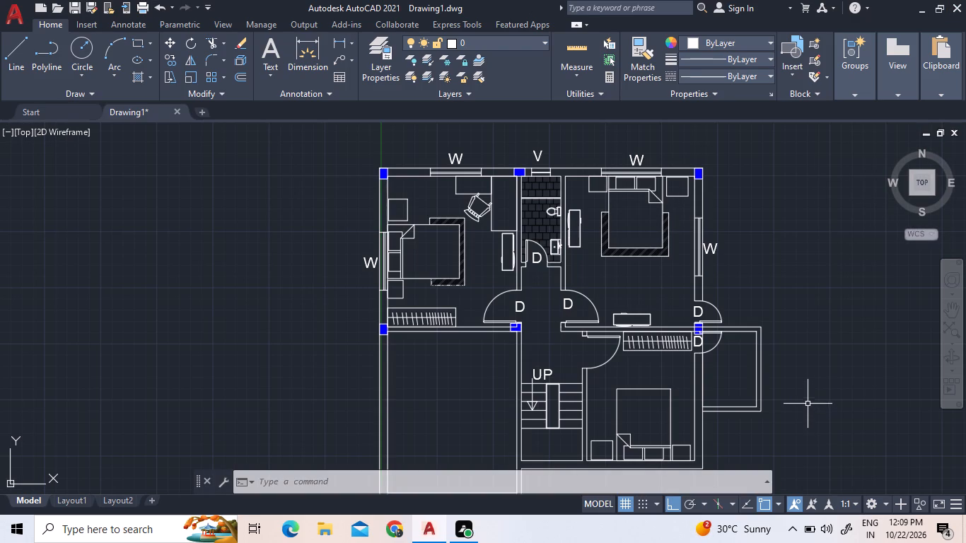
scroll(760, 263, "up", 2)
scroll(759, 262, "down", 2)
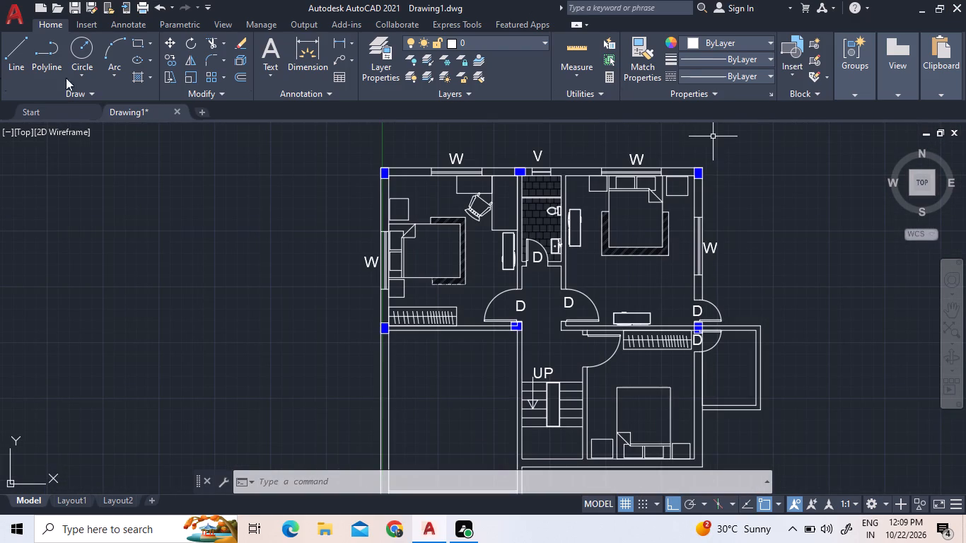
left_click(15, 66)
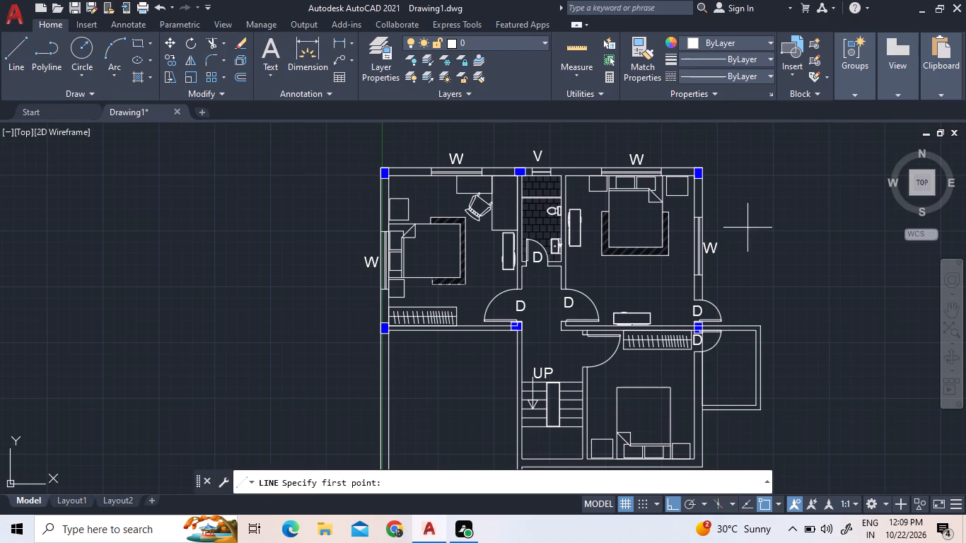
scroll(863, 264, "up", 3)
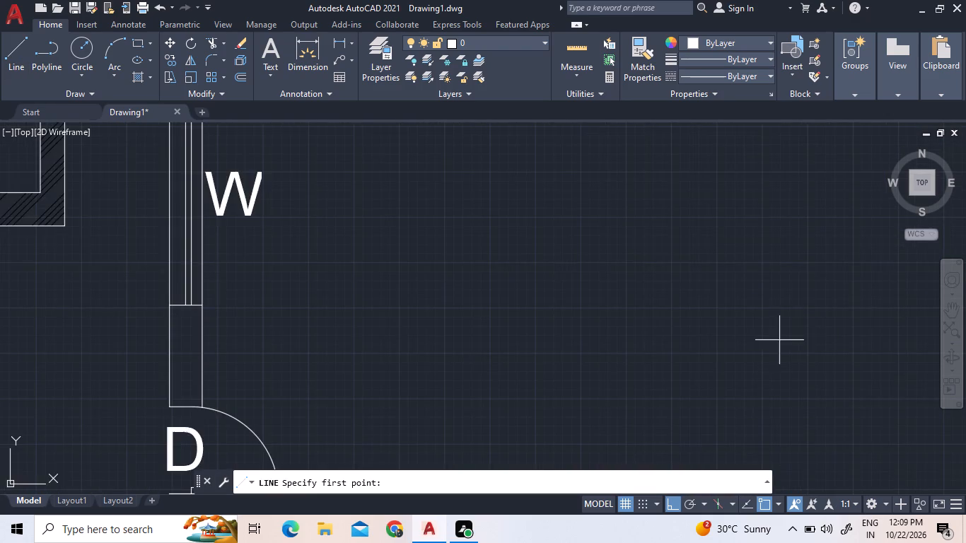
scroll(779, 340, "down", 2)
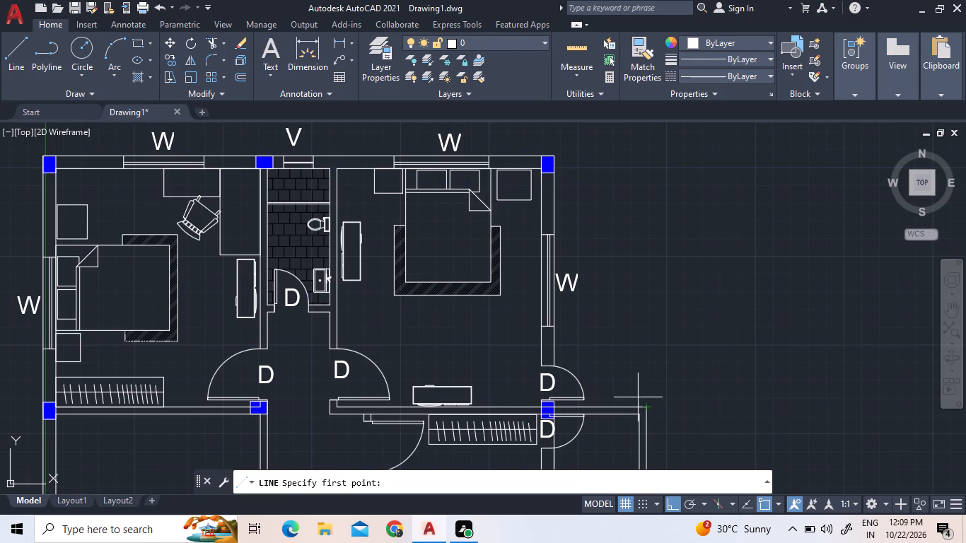
Draw a 4' by 10' rectangle northward outside the east wall, starting where the southern space's outer north line meets the column.
left_click(139, 41)
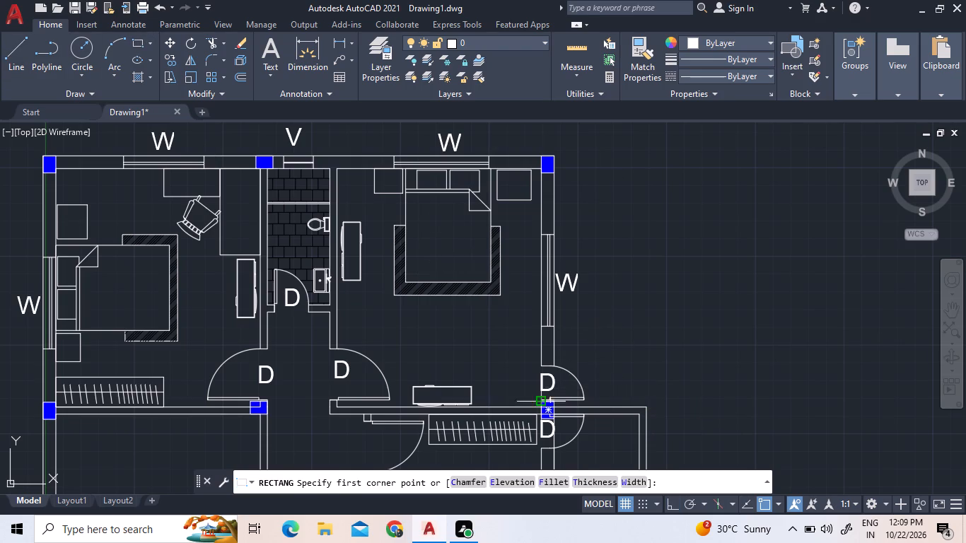
scroll(538, 403, "up", 3)
left_click(605, 423)
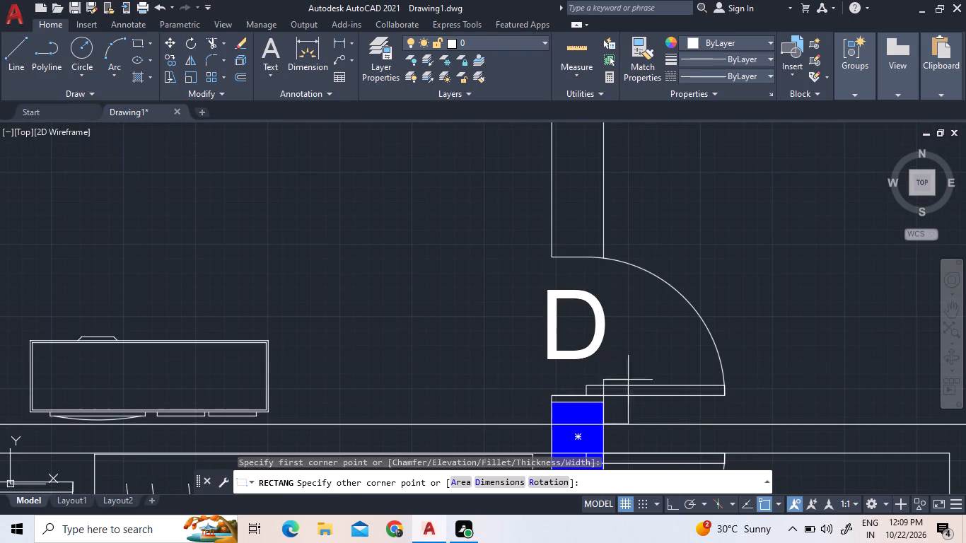
type("D")
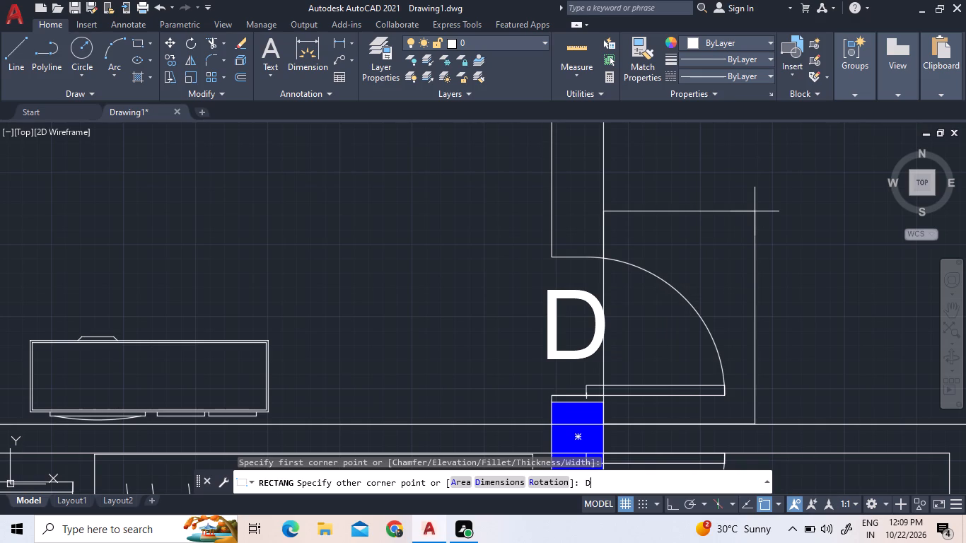
key("space")
type("4'")
key("Return")
type("10'")
key("Return")
scroll(752, 218, "down", 3)
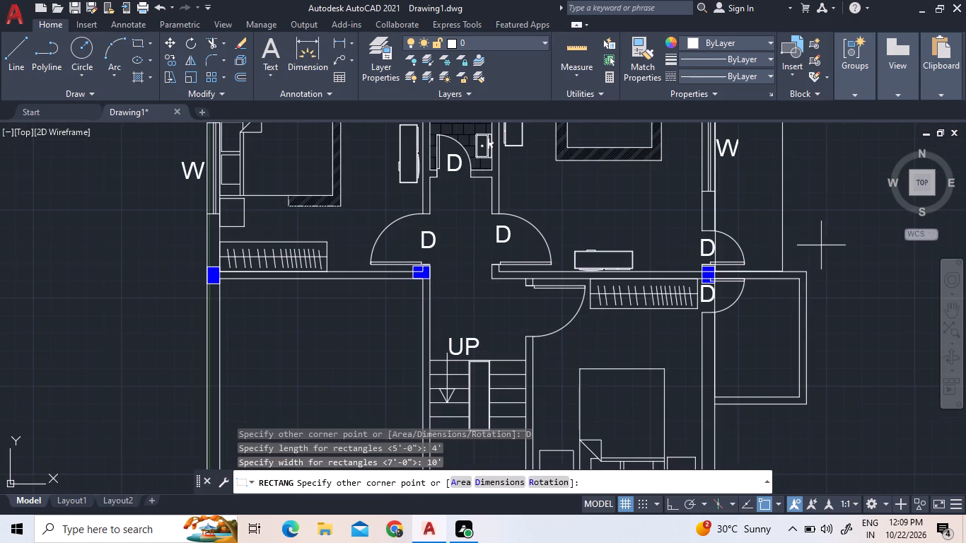
scroll(805, 283, "down", 1)
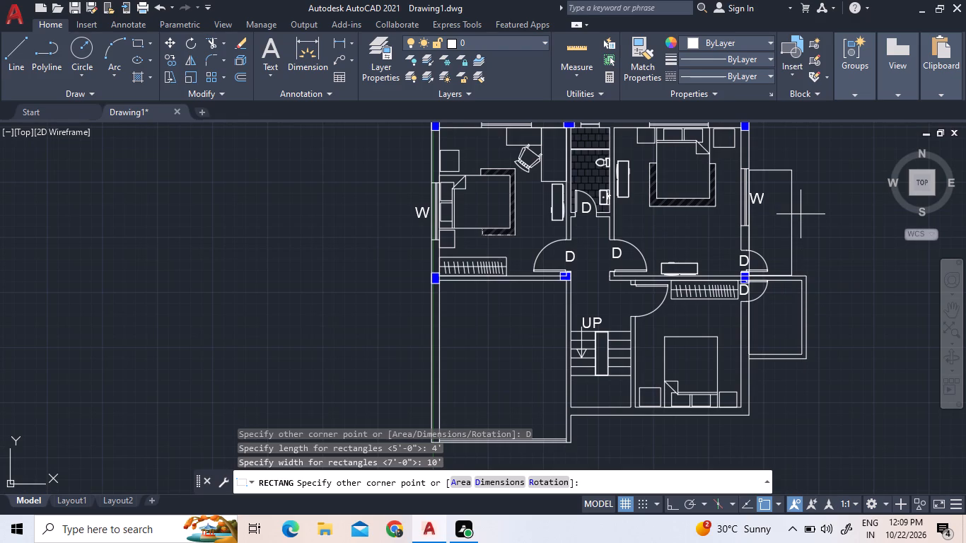
left_click(801, 214)
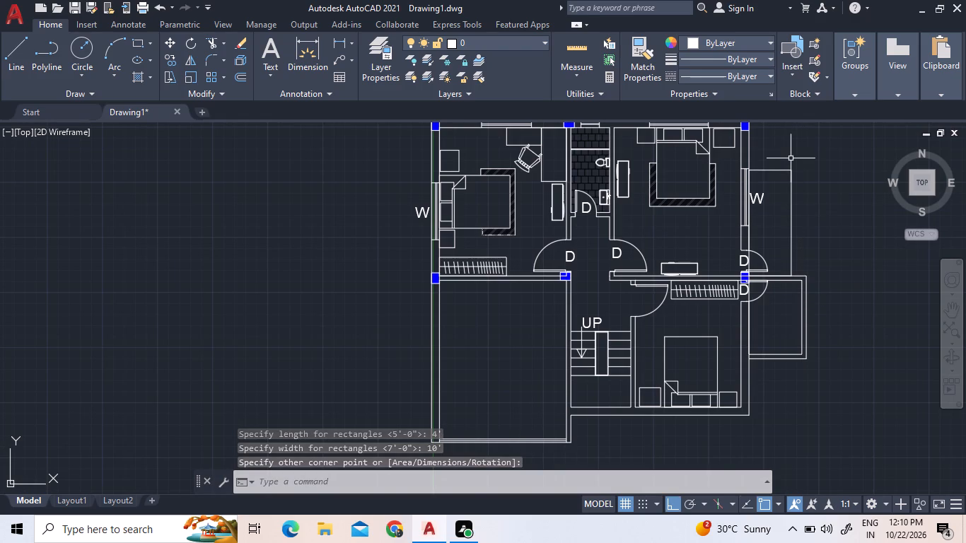
Explode the 4' by 10' rectangle outside the northern door into separate lines.
scroll(791, 158, "up", 2)
scroll(793, 168, "down", 1)
scroll(810, 262, "up", 1)
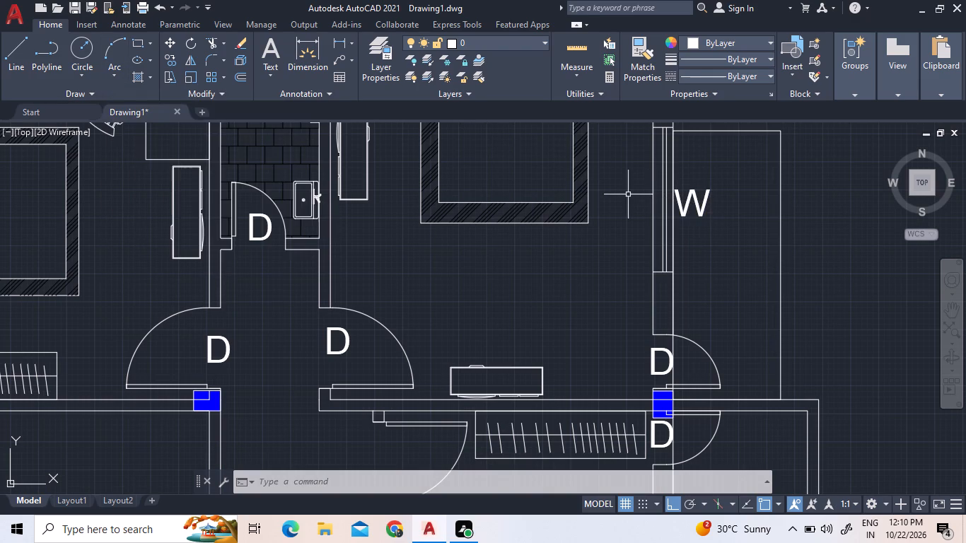
left_click(822, 176)
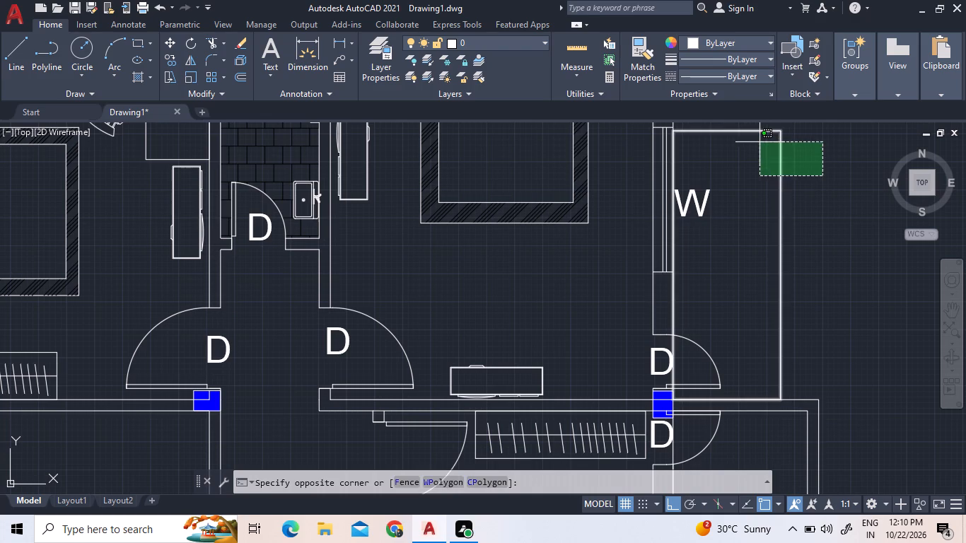
left_click(760, 142)
type("X")
key("space")
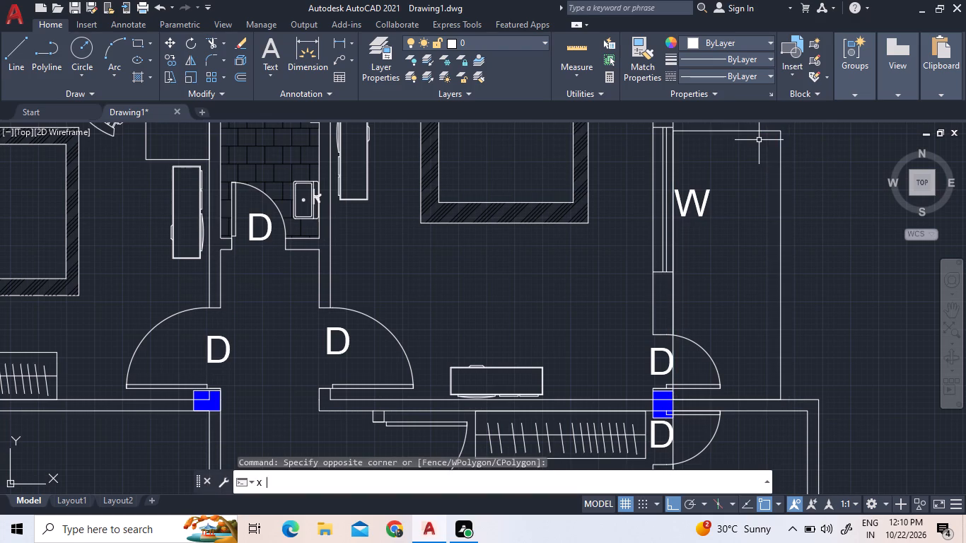
Offset the exploded rectangle's east and north edges 5" outward.
left_click(244, 76)
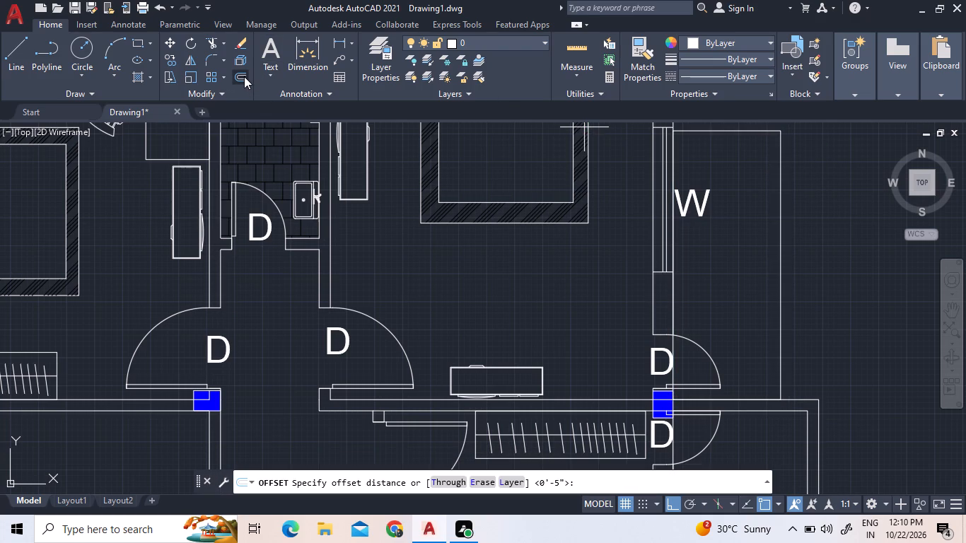
key("Return")
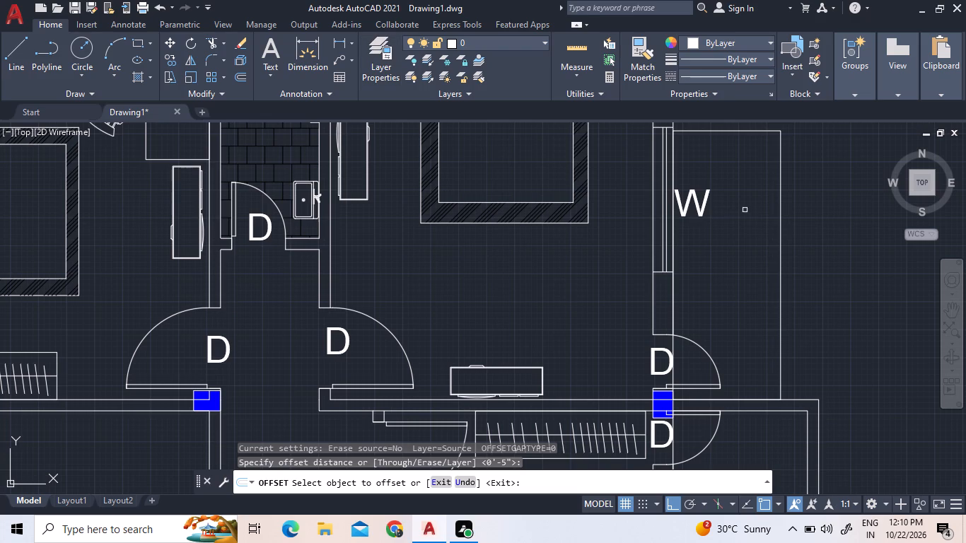
left_click(781, 245)
left_click(807, 247)
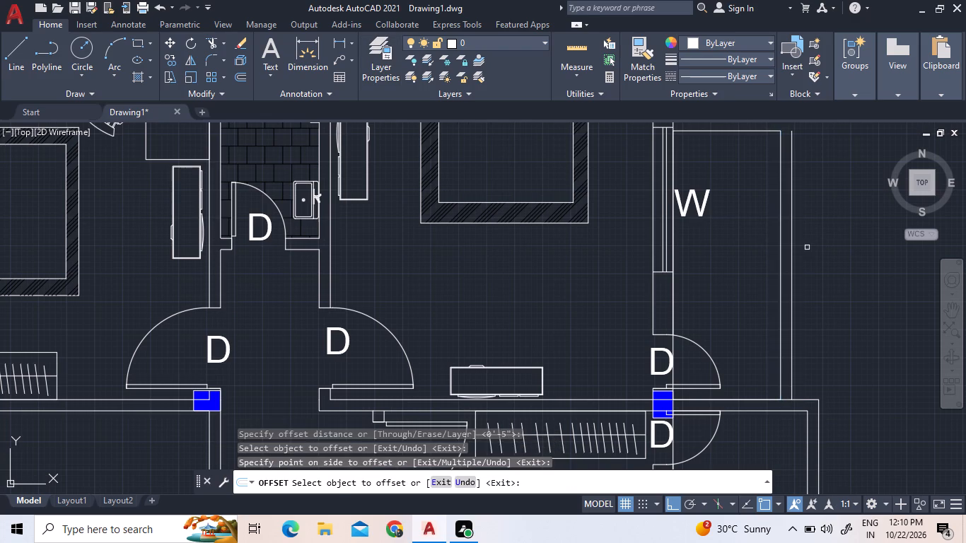
scroll(808, 249, "down", 1)
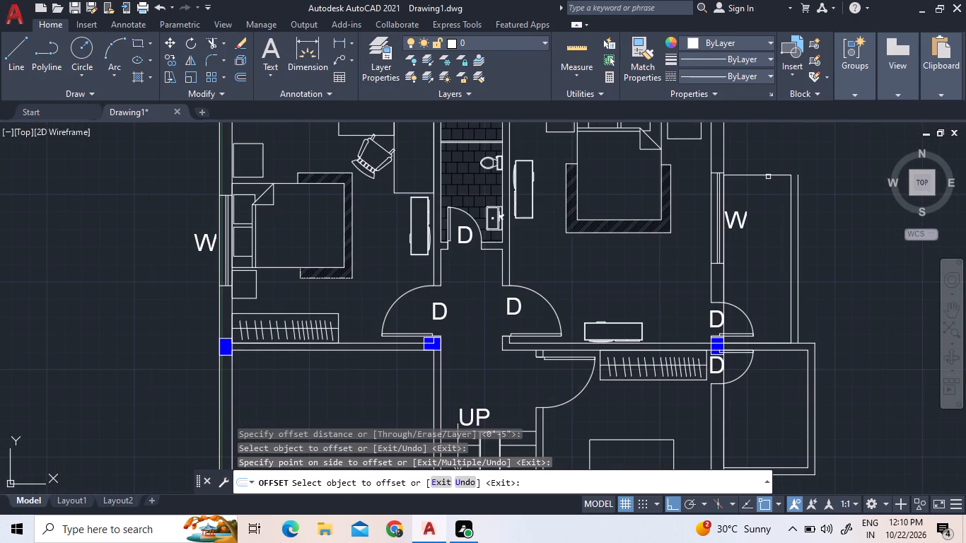
left_click(767, 174)
left_click(767, 153)
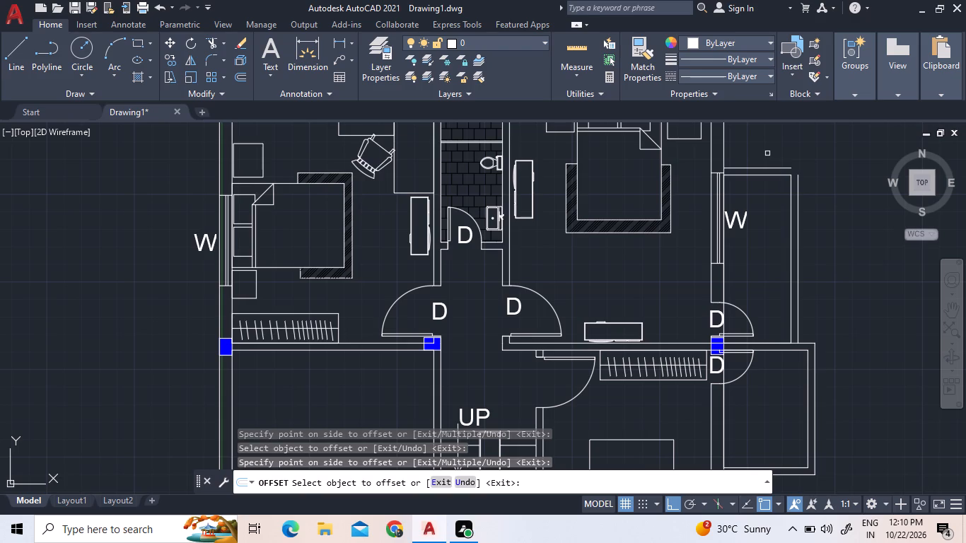
key("Escape")
key("Escape")
Close the outer northeast corner of the northern space's offset lines with a zero-radius fillet.
type("F")
key("space")
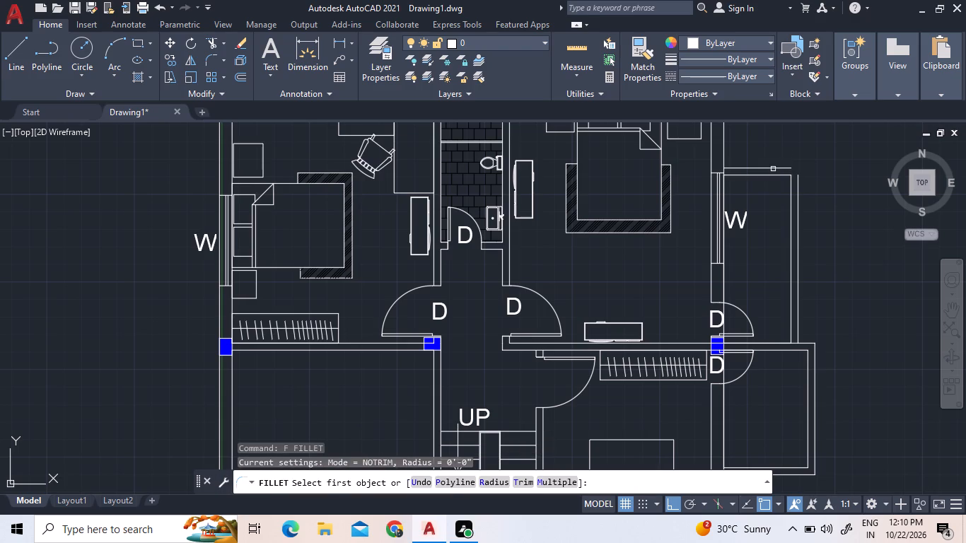
left_click(773, 166)
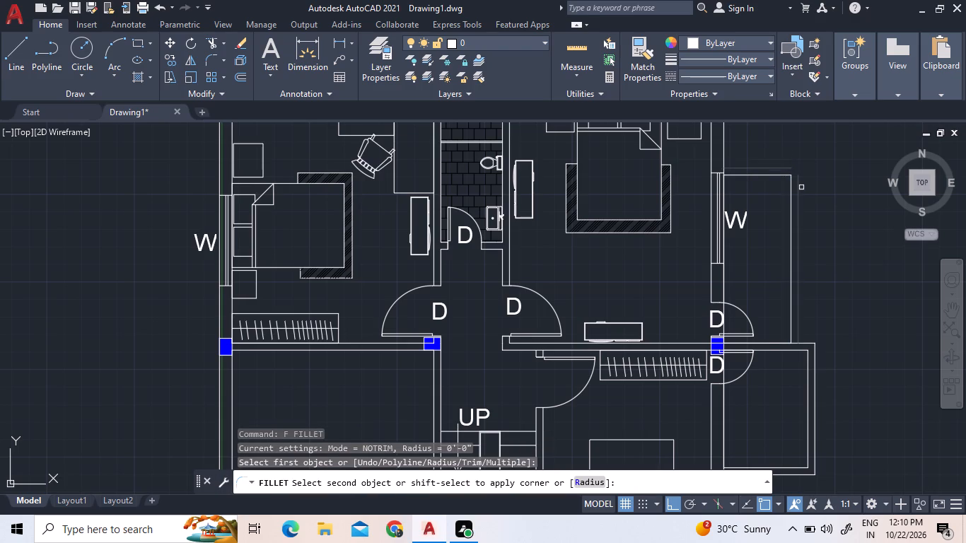
left_click(800, 189, "shift")
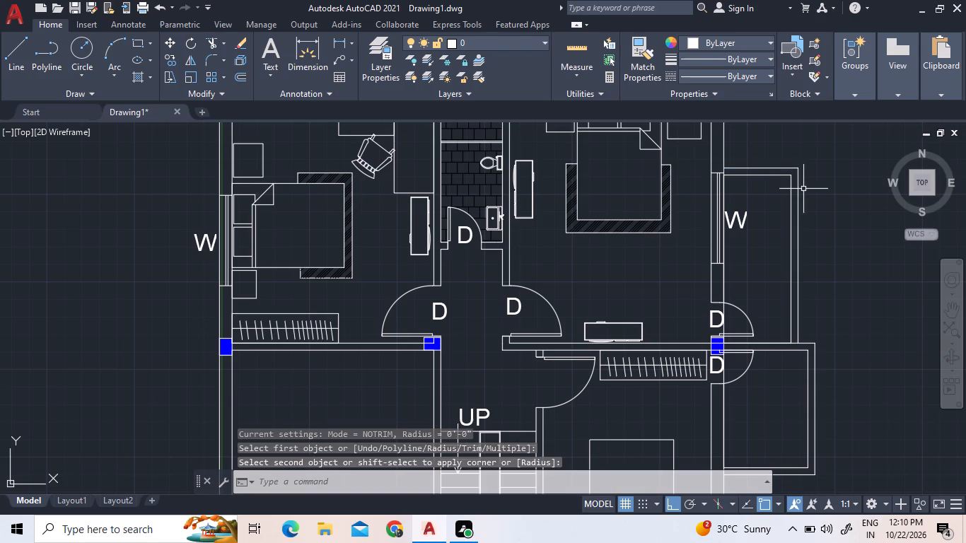
Extend the northern space's two east wall lines south through the southern space to its inner and outer south wall lines.
scroll(803, 192, "down", 1)
scroll(867, 372, "up", 2)
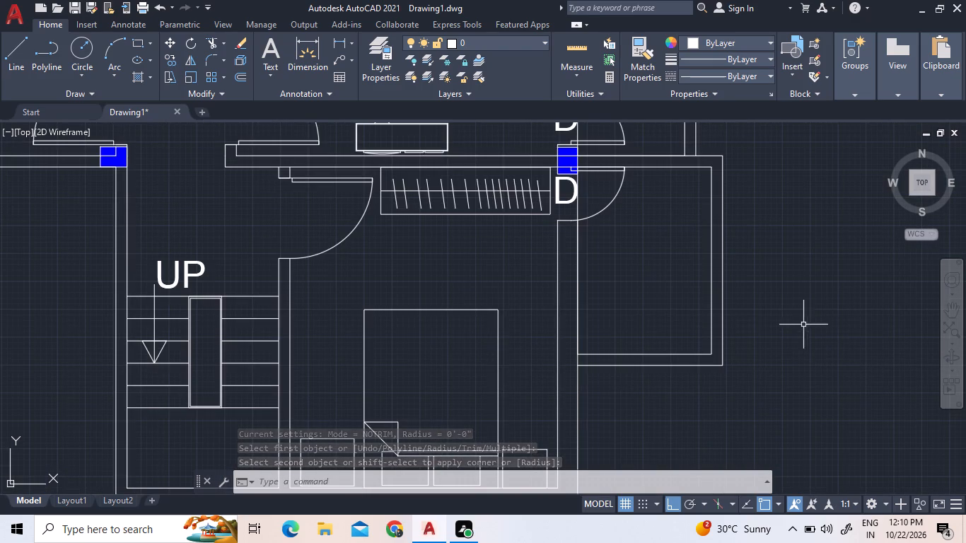
left_click(223, 45)
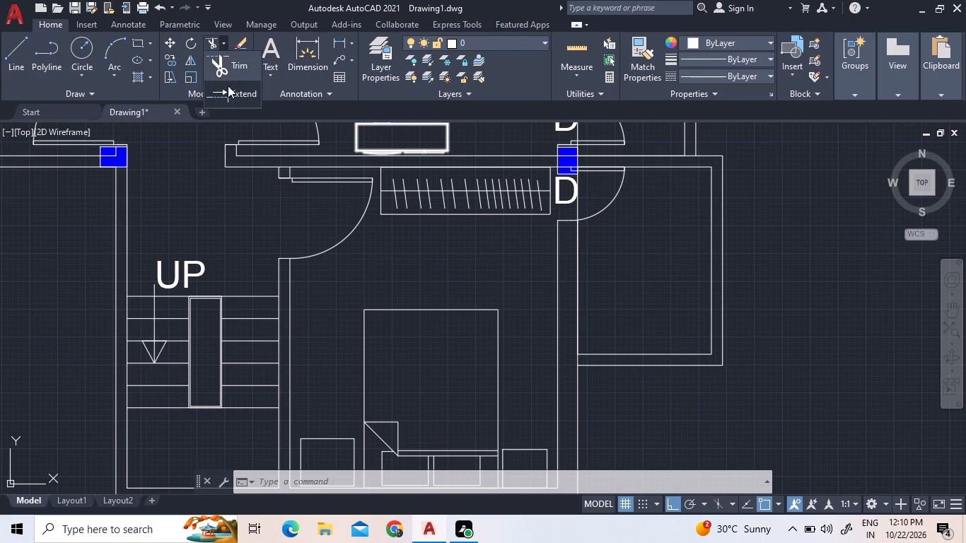
left_click(231, 90)
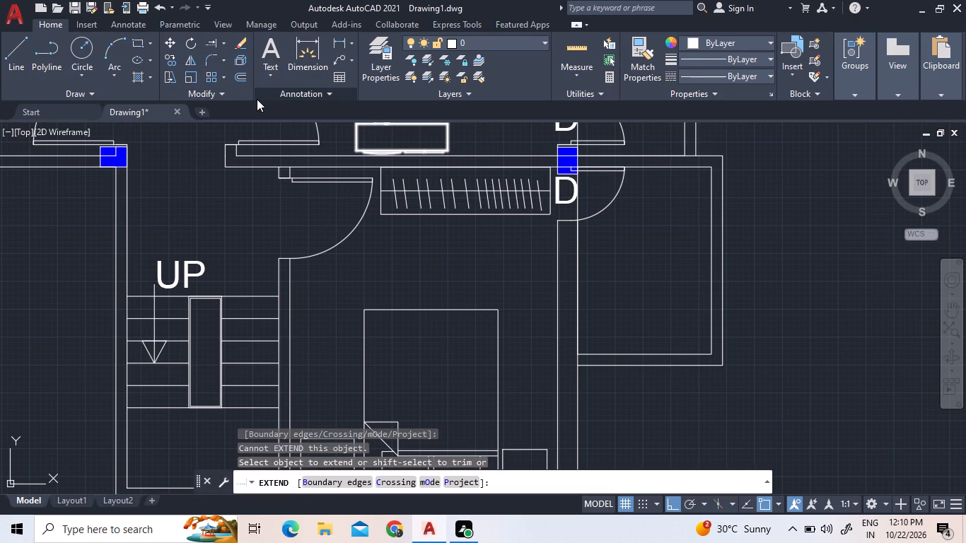
left_click(688, 145)
left_click(680, 141)
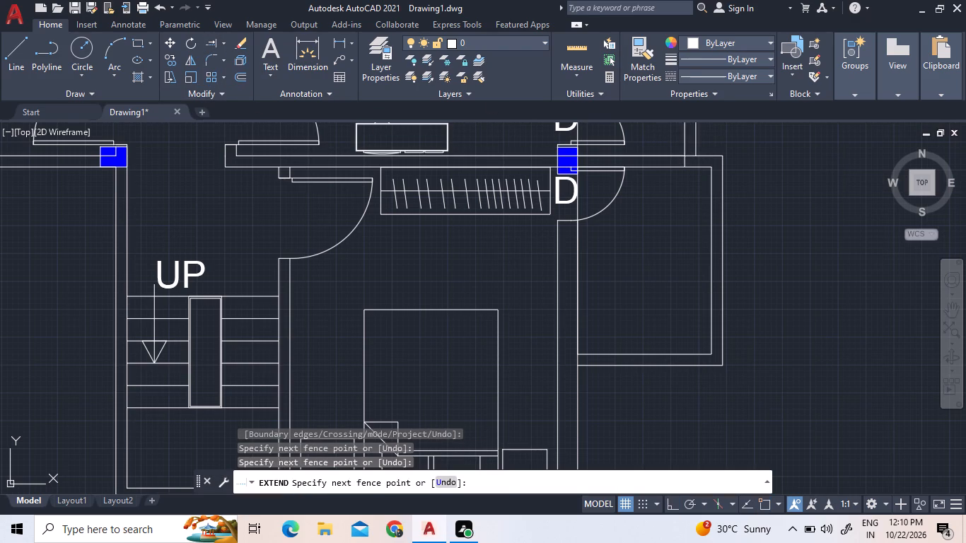
left_click(698, 142)
left_click(695, 158)
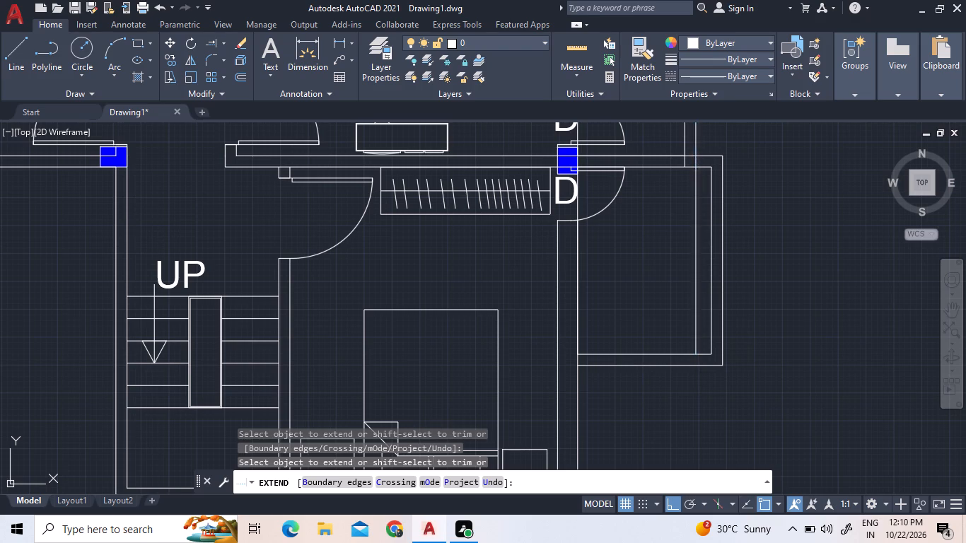
left_click(686, 157)
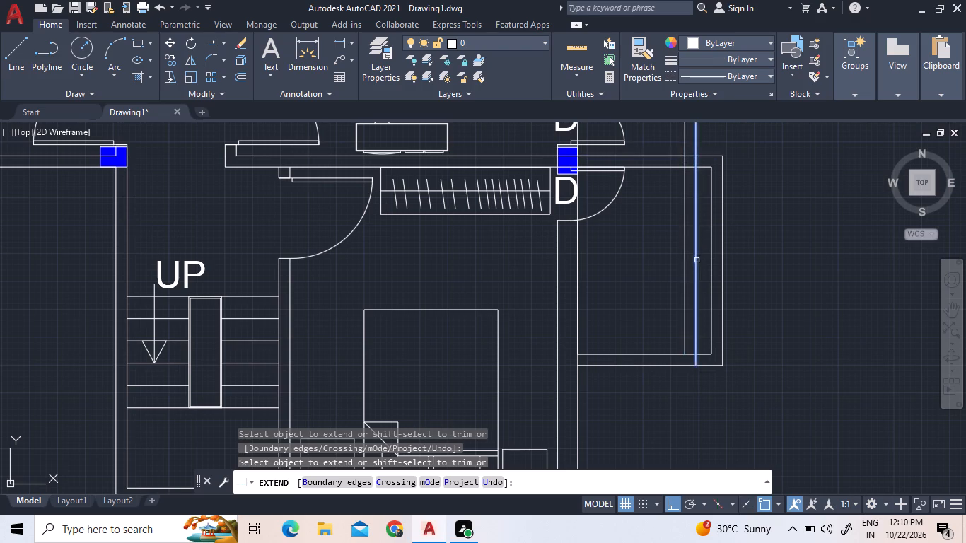
left_click(697, 276)
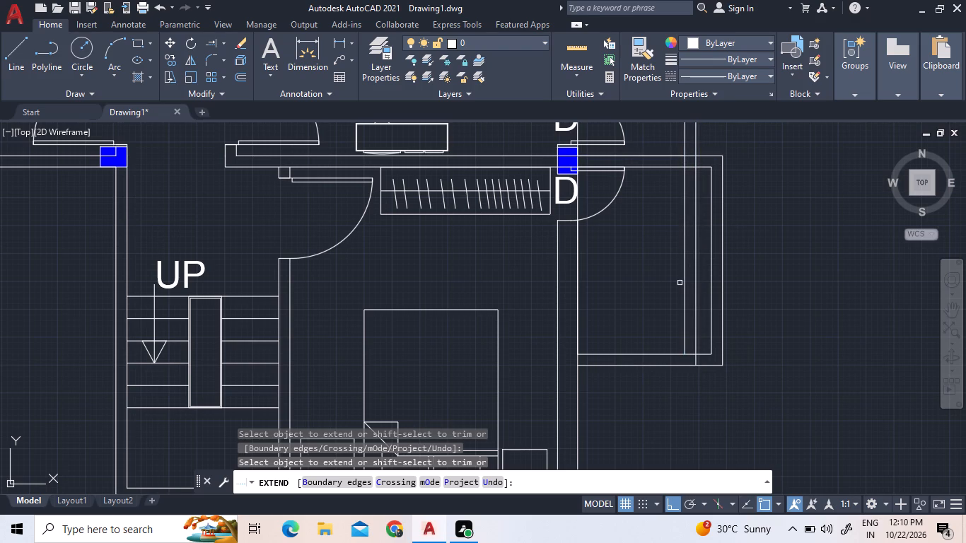
right_click(731, 259)
left_click(752, 270)
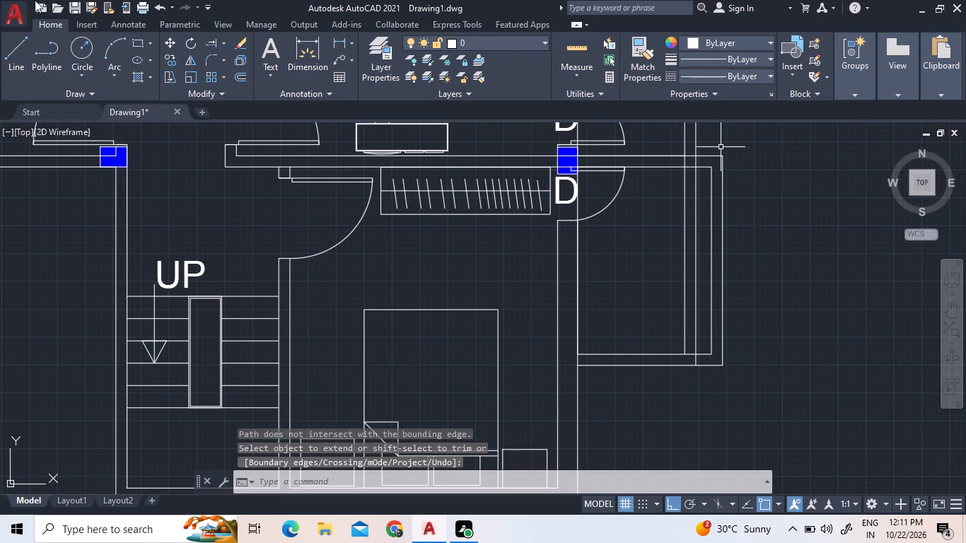
Trim away the southern space's old east wall and the north and south wall lines projecting east of the extended wall.
left_click(221, 43)
left_click(233, 63)
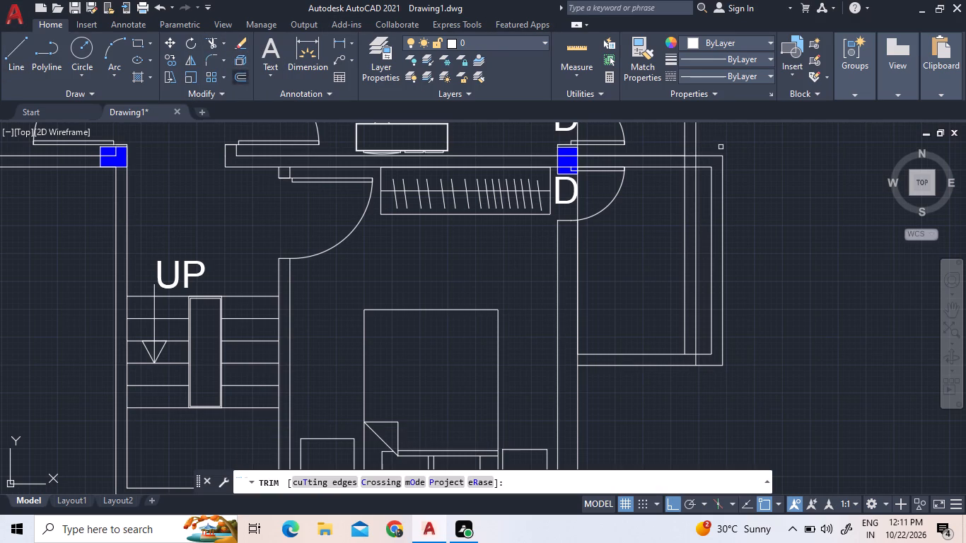
left_click(706, 355)
left_click(709, 367)
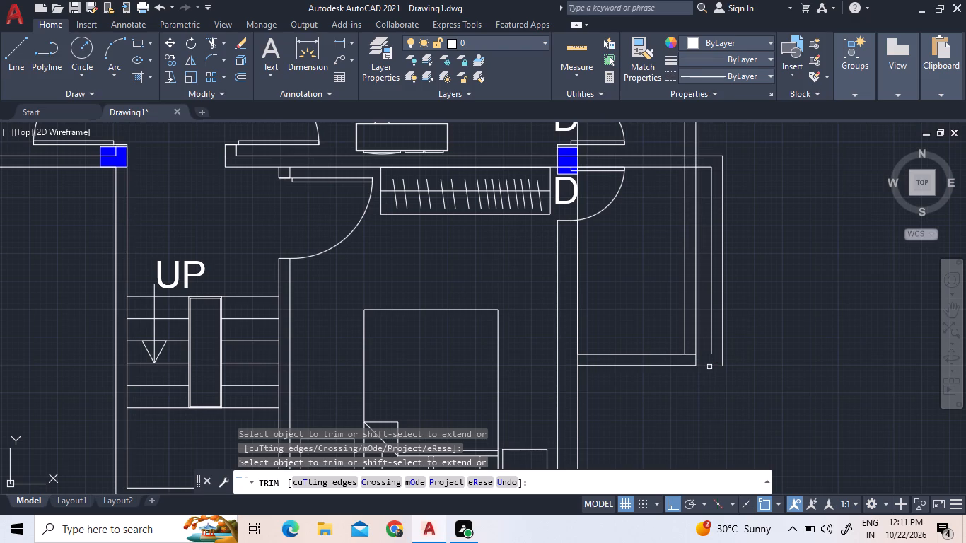
left_click(713, 348)
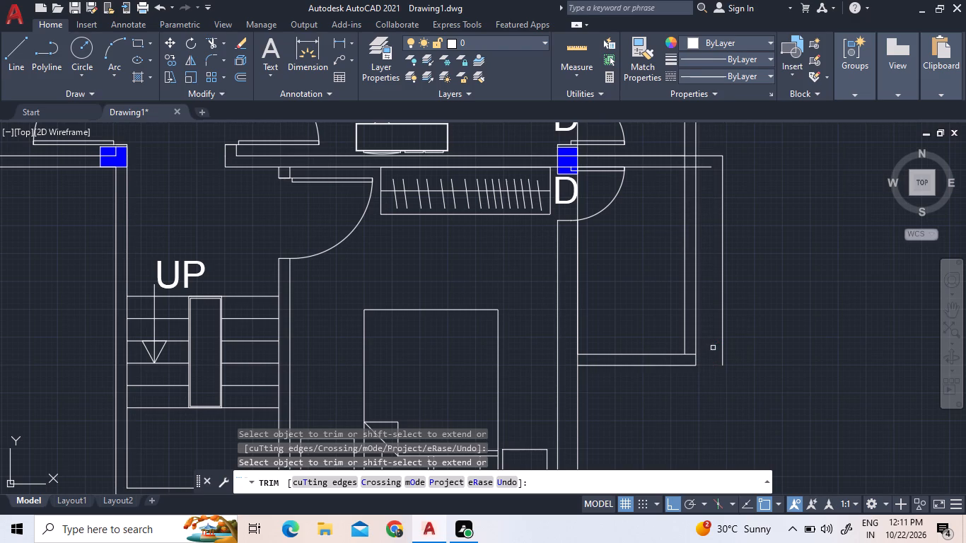
left_click(725, 352)
left_click(705, 156)
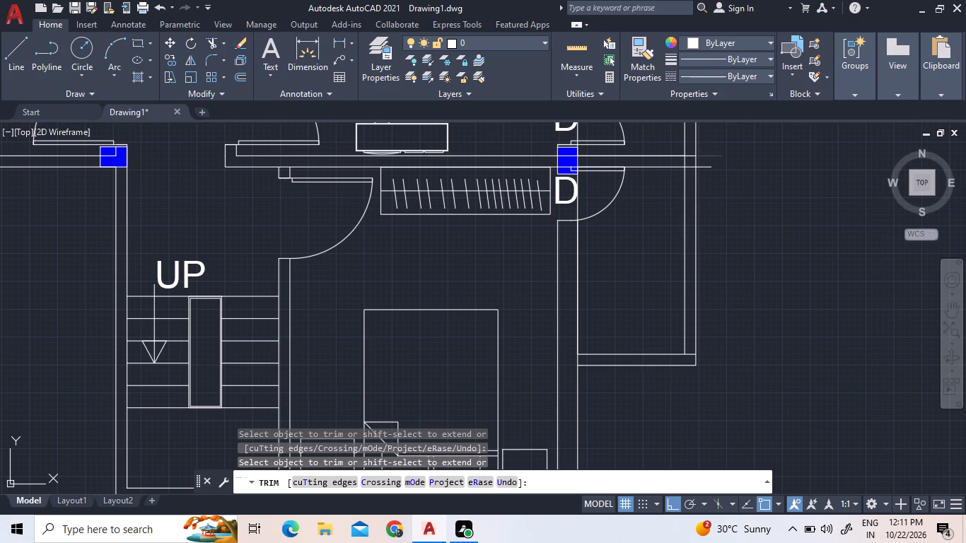
left_click(705, 165)
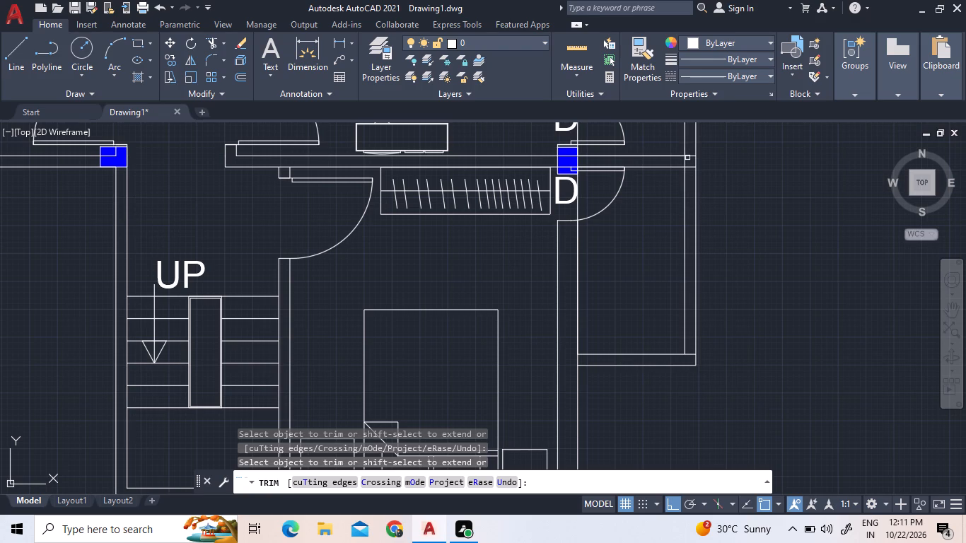
Trim the leftover line pieces where the partition and south wall lines meet the two spaces' extended east wall.
left_click(688, 157)
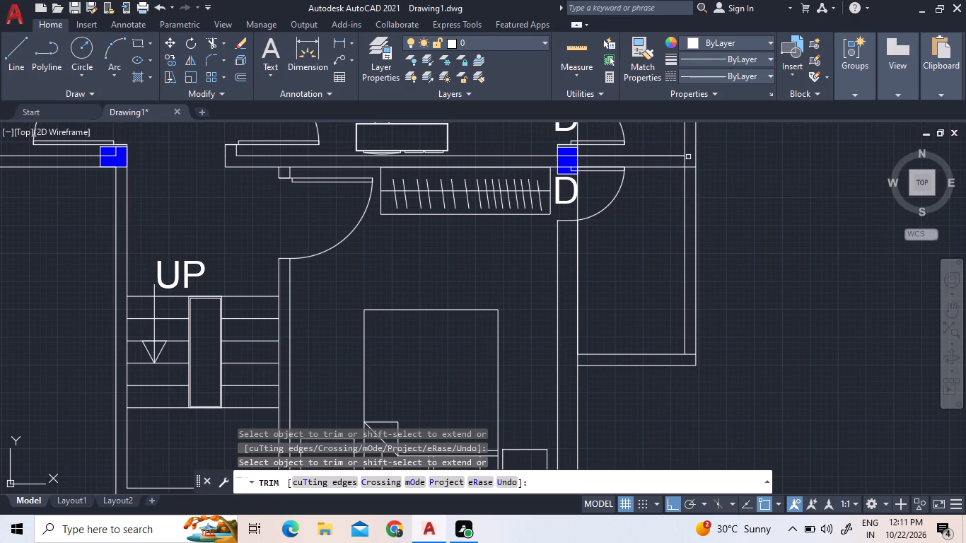
left_click(684, 162)
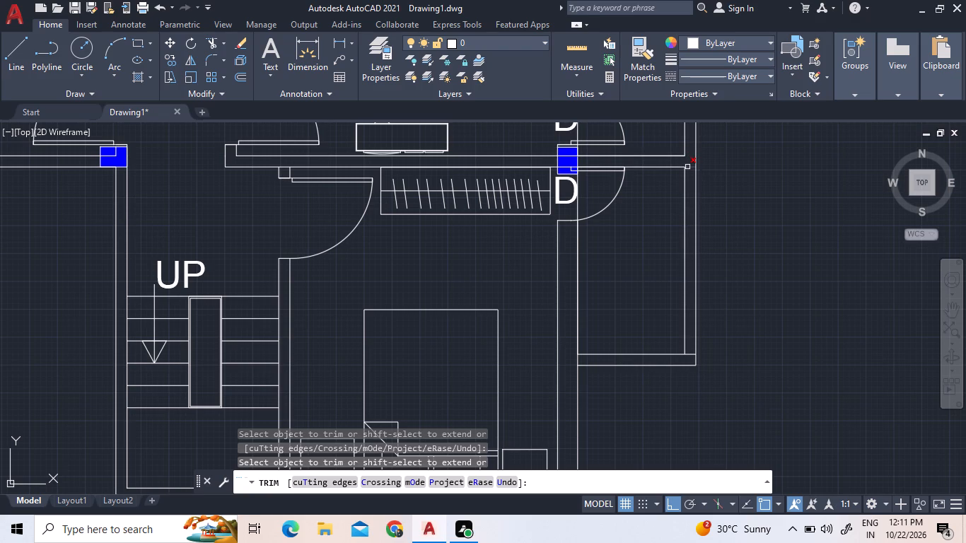
left_click(687, 167)
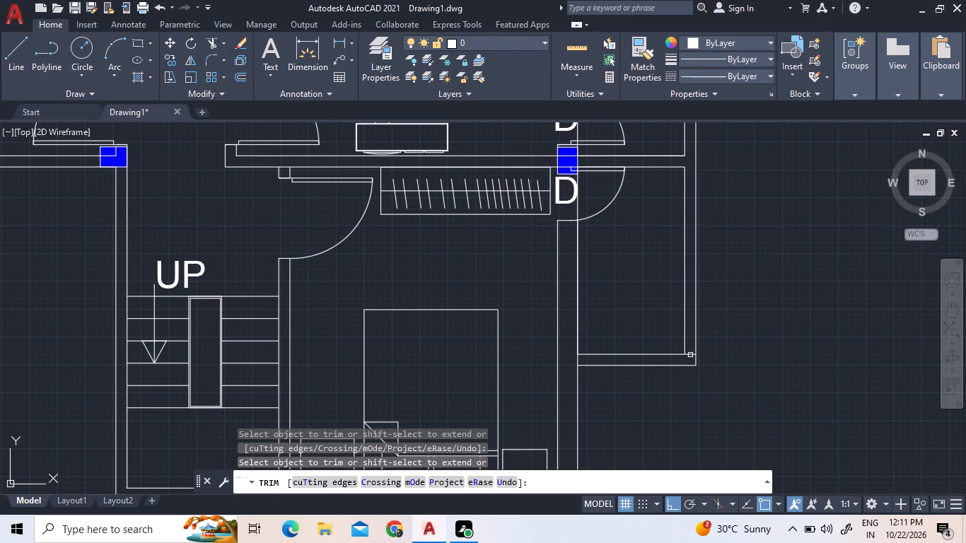
left_click(690, 354)
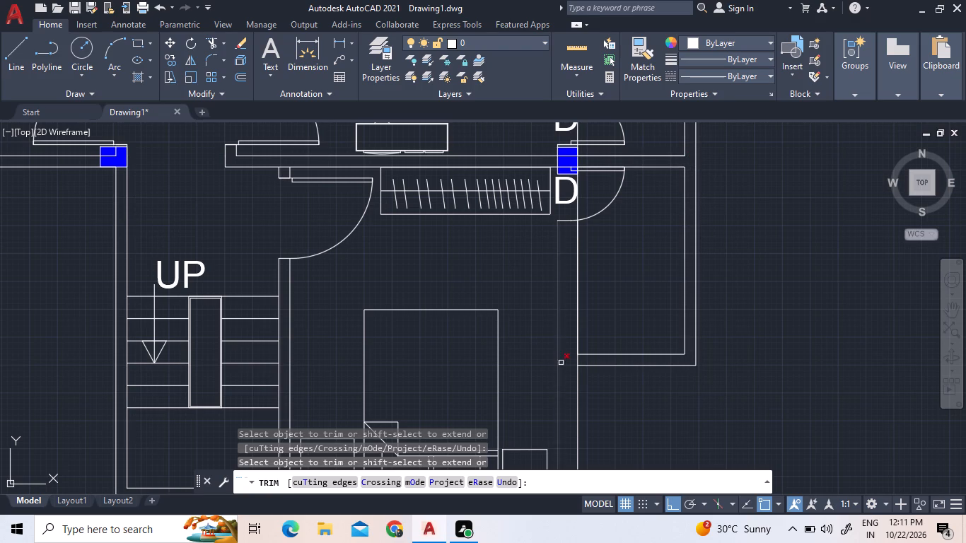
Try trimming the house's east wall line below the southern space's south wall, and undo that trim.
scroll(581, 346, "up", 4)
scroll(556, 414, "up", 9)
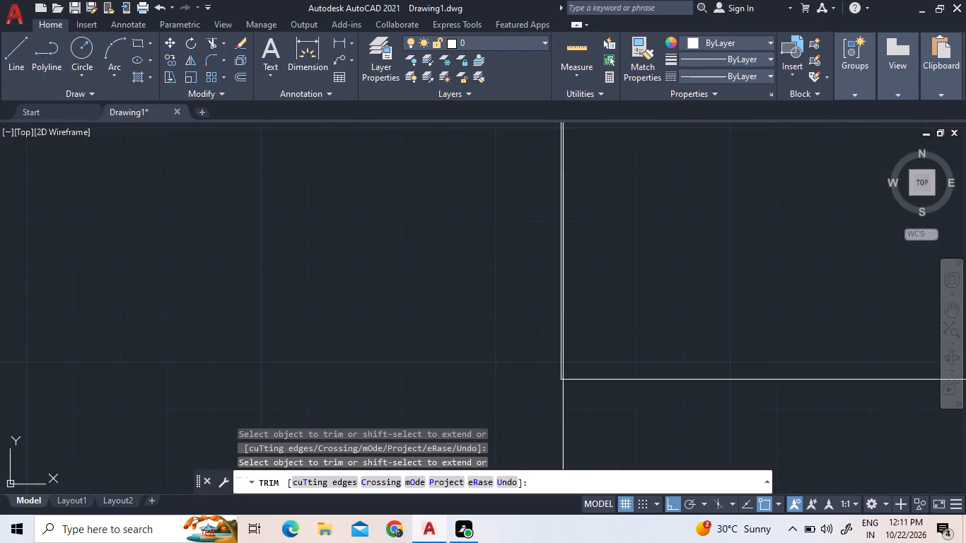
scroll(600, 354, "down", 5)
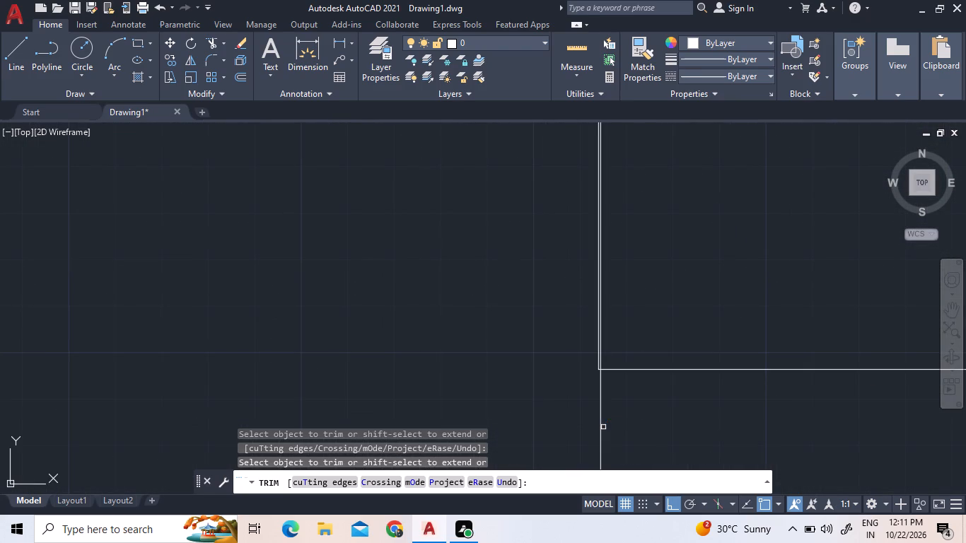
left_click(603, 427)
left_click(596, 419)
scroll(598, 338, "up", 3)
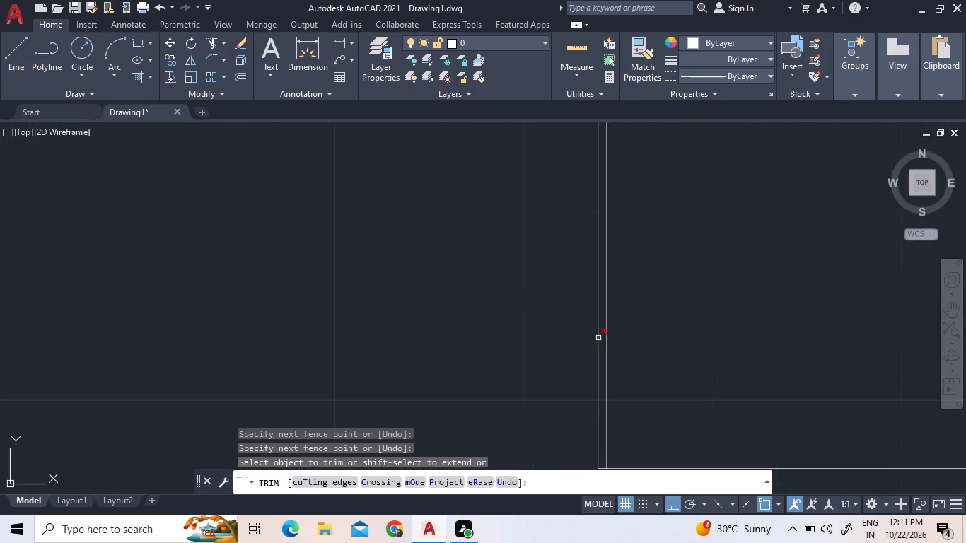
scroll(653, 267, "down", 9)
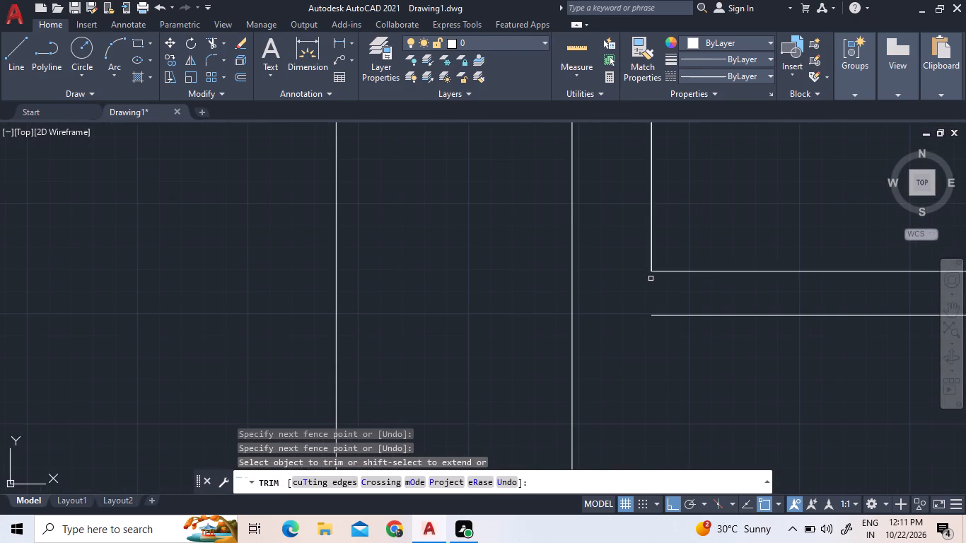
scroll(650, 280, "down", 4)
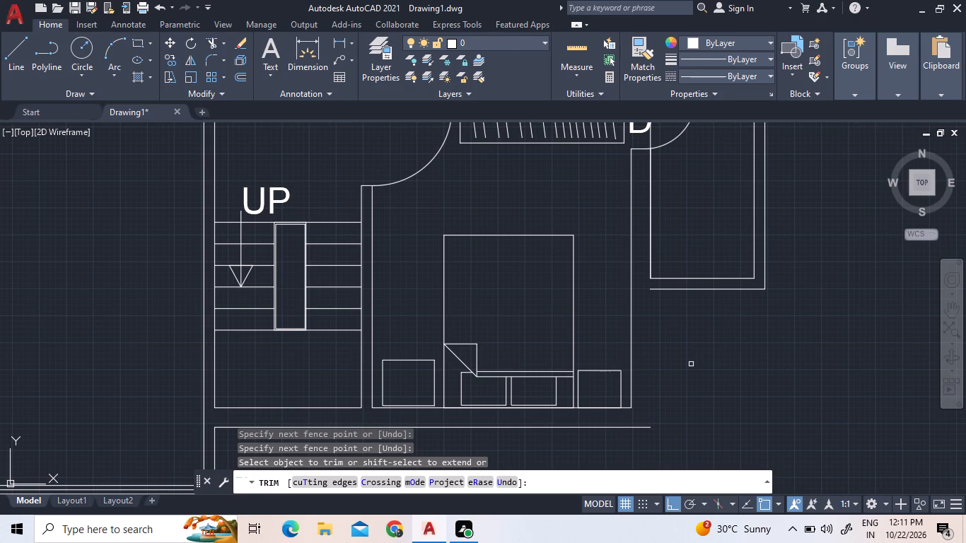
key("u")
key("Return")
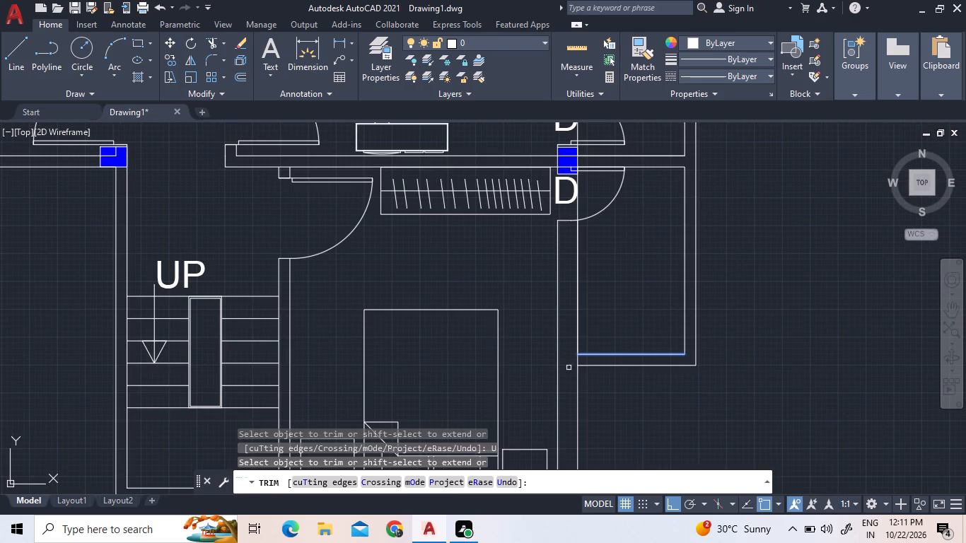
Trim the short piece of house wall line between the southern space's two south wall lines.
left_click(578, 362)
right_click(612, 324)
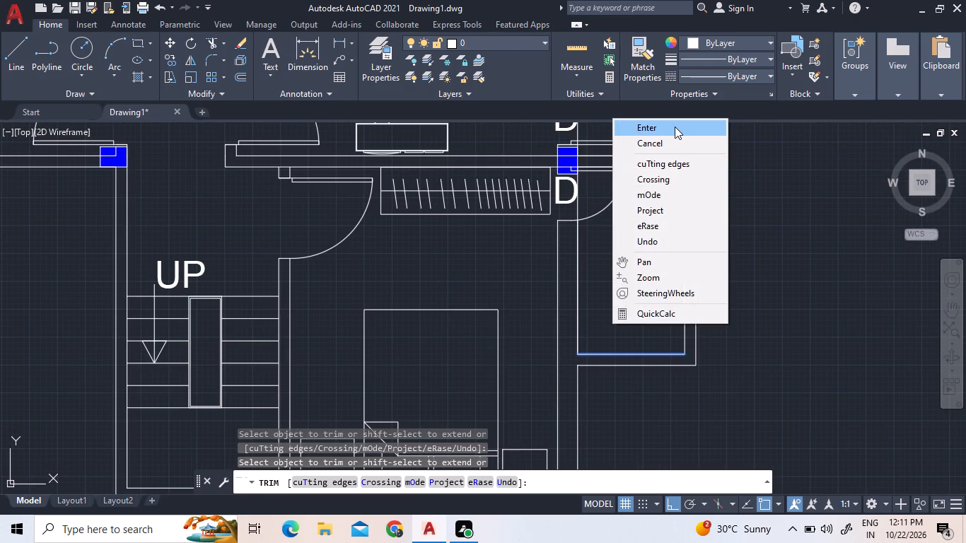
left_click(676, 127)
Move the northeast bedroom's east window straight south along its wall so it sits clear of the northern space's north wall.
scroll(717, 390, "down", 3)
scroll(728, 320, "up", 3)
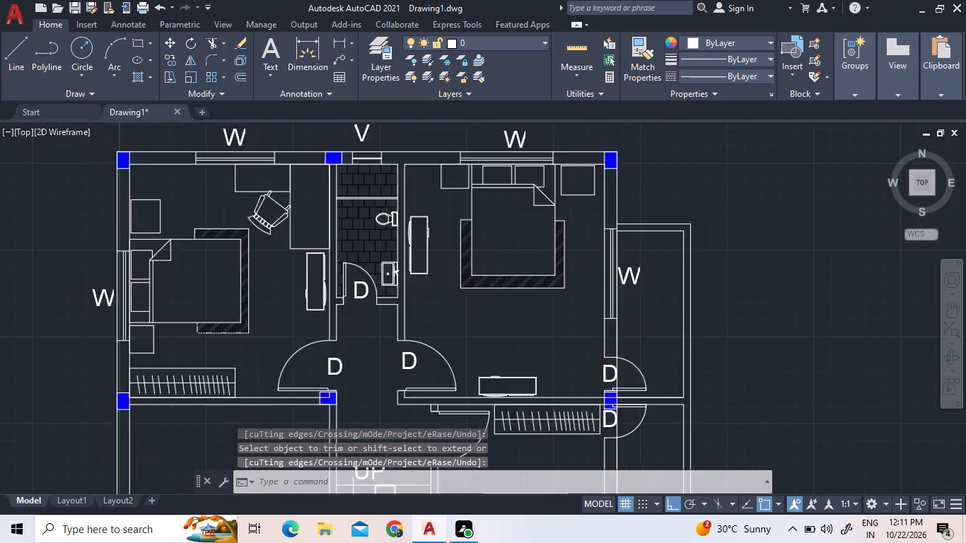
scroll(711, 271, "down", 2)
scroll(666, 236, "up", 3)
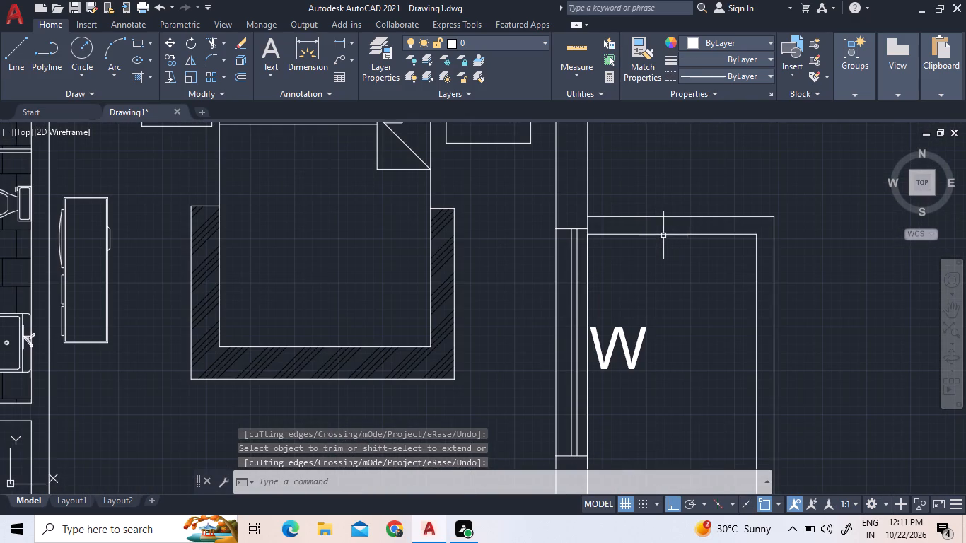
left_click(581, 218)
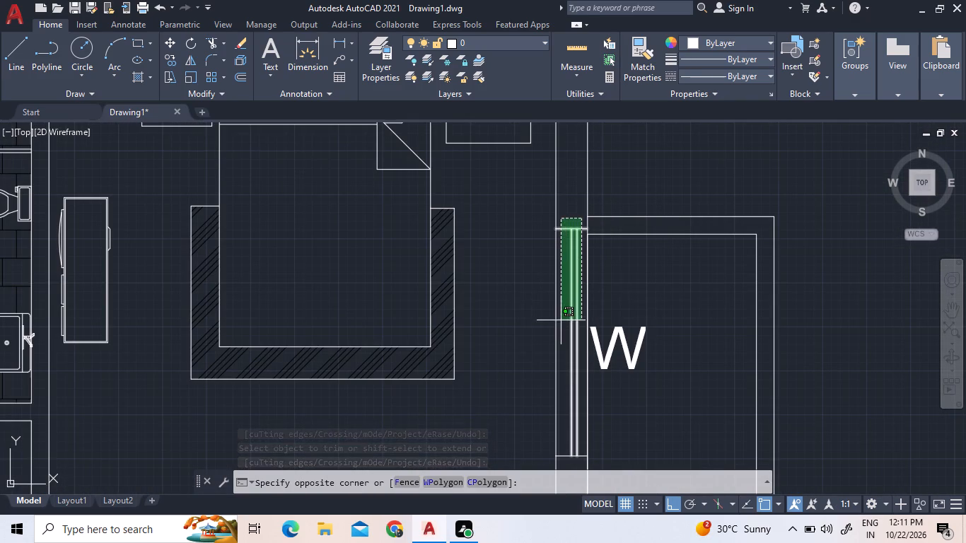
left_click(564, 462)
right_click(643, 306)
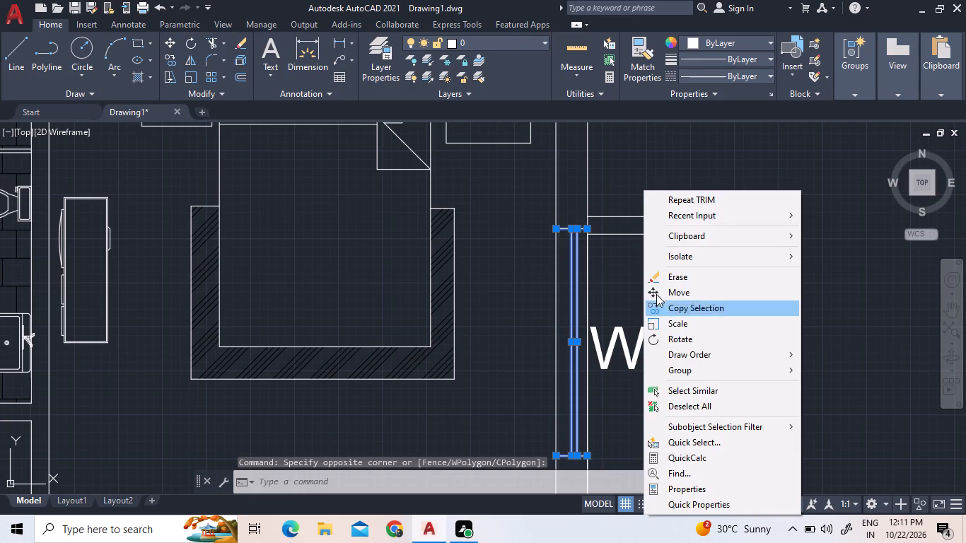
left_click(665, 286)
right_click(665, 286)
scroll(600, 226, "up", 2)
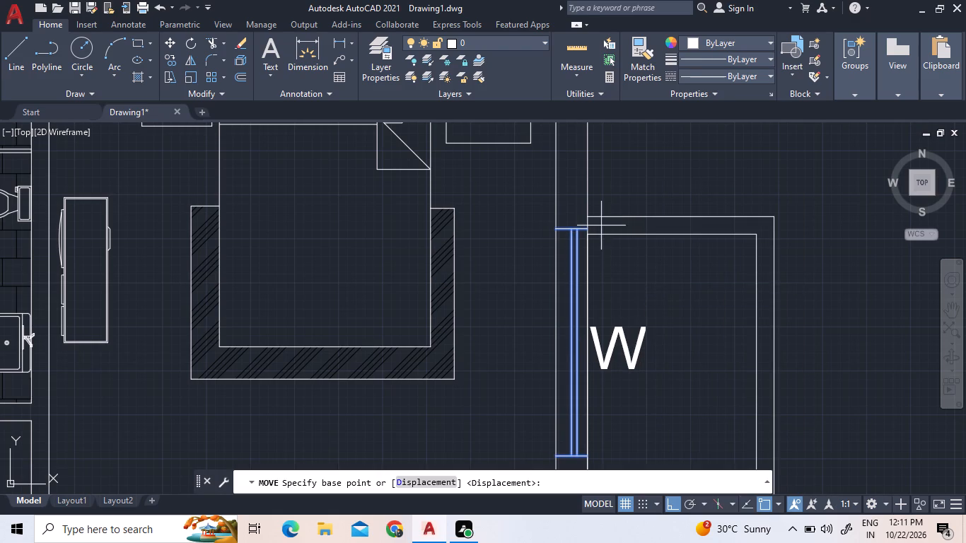
scroll(600, 226, "up", 2)
left_click(545, 238)
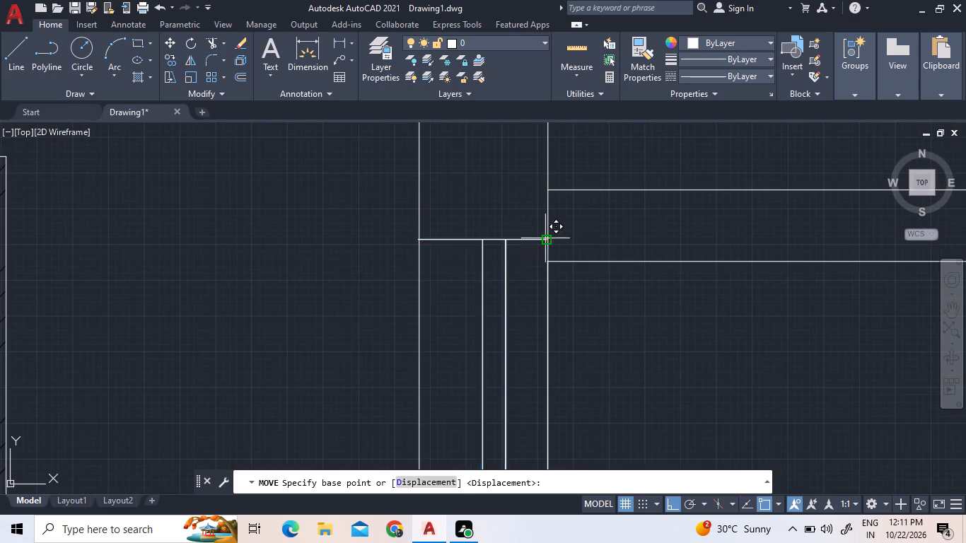
left_click(551, 314)
scroll(564, 286, "down", 5)
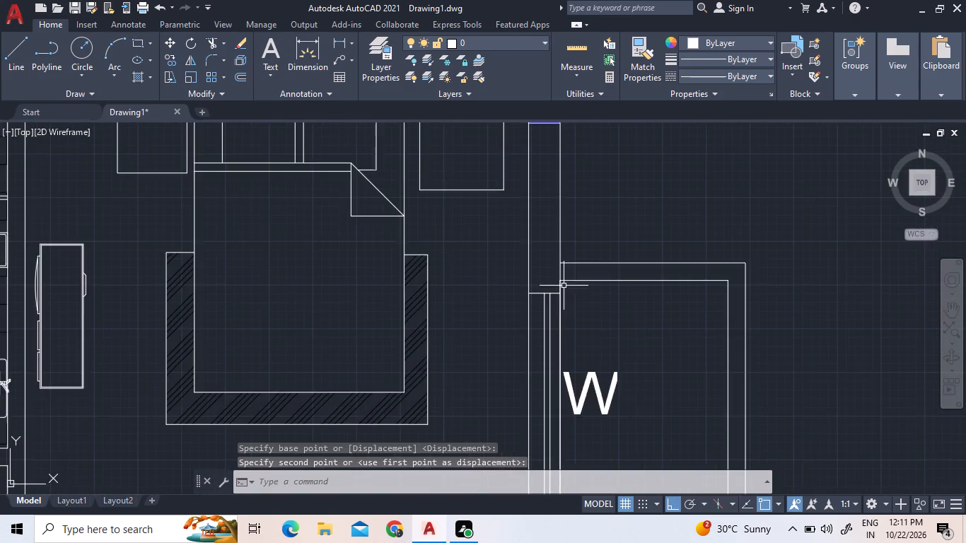
Trim the house's outer east wall line across the northeast bedroom's exterior door opening, including the leftover stubs at both door jambs.
scroll(567, 286, "down", 2)
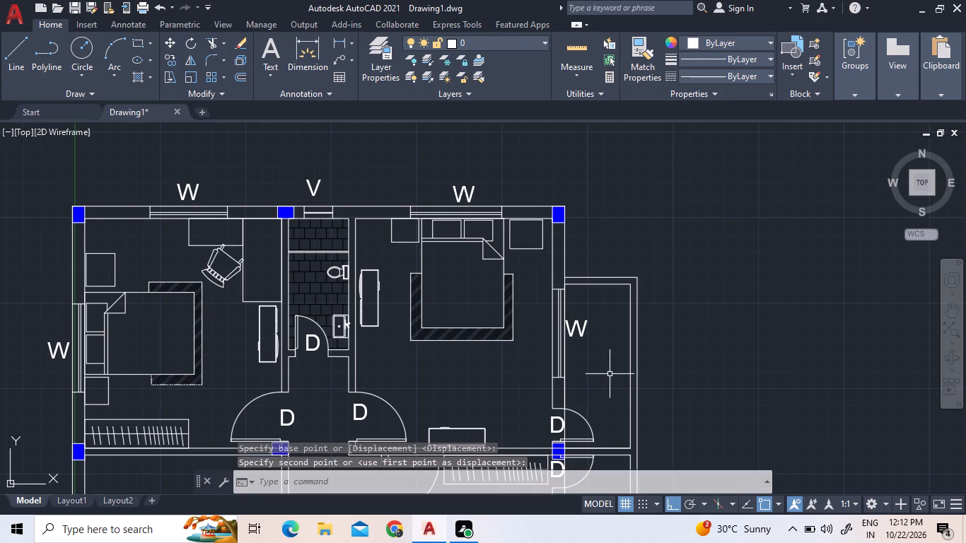
scroll(616, 300, "down", 2)
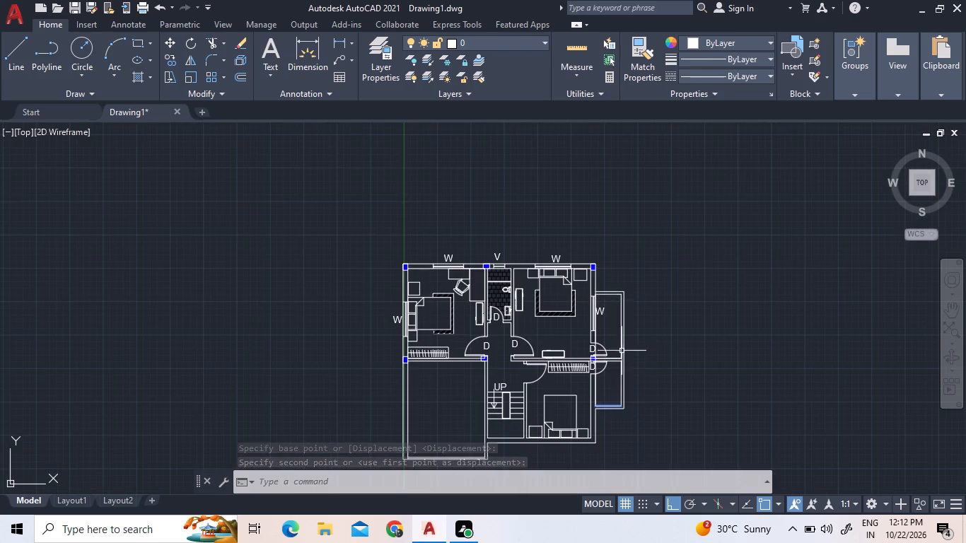
scroll(623, 380, "up", 3)
scroll(530, 324, "up", 2)
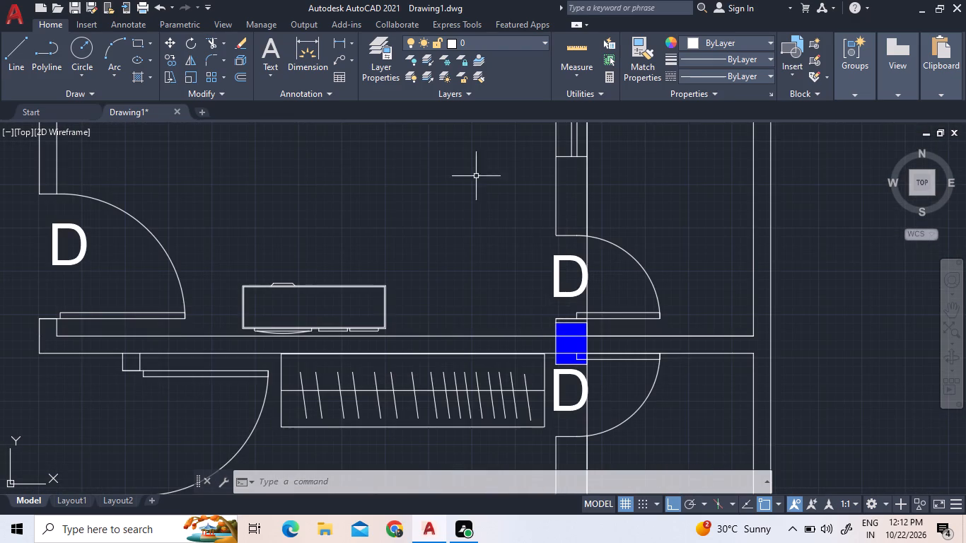
left_click(214, 45)
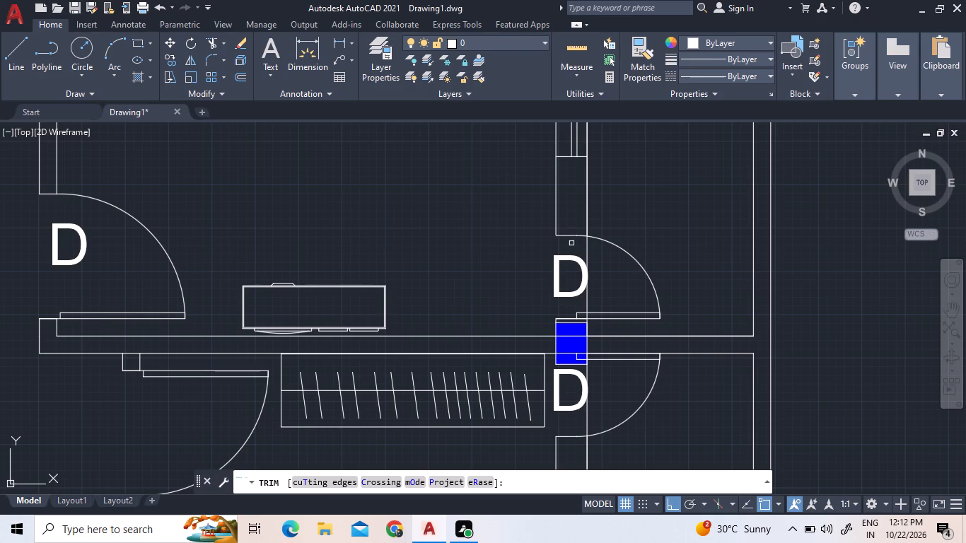
left_click(589, 247)
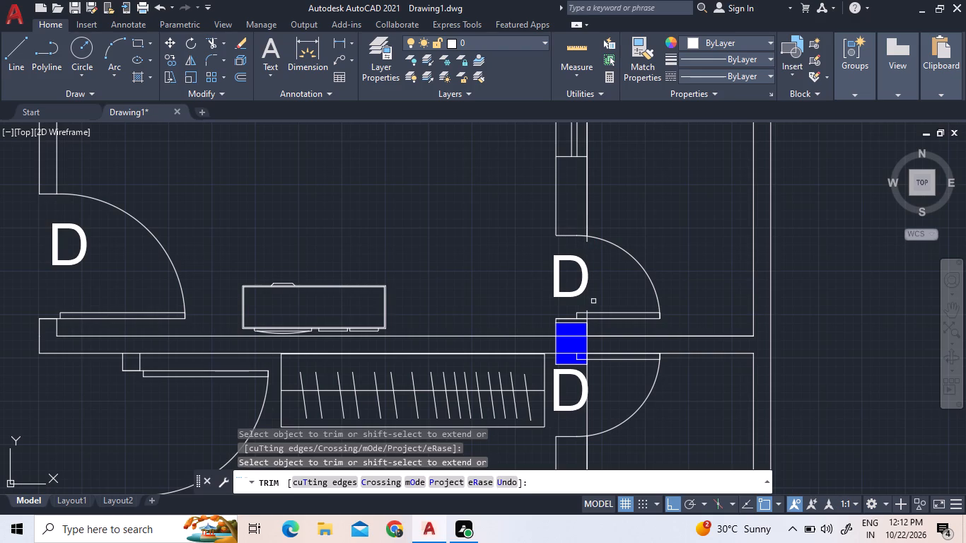
left_click(589, 238)
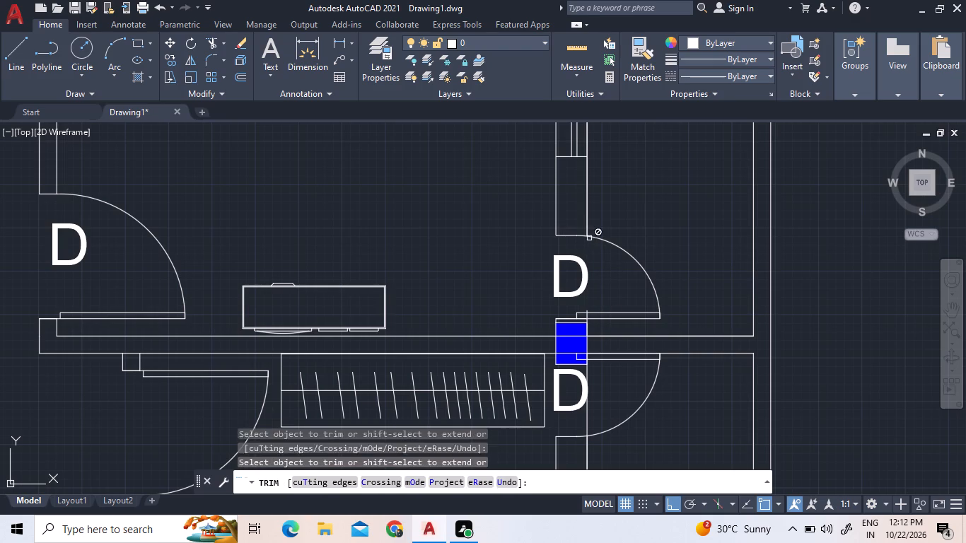
scroll(590, 308, "up", 4)
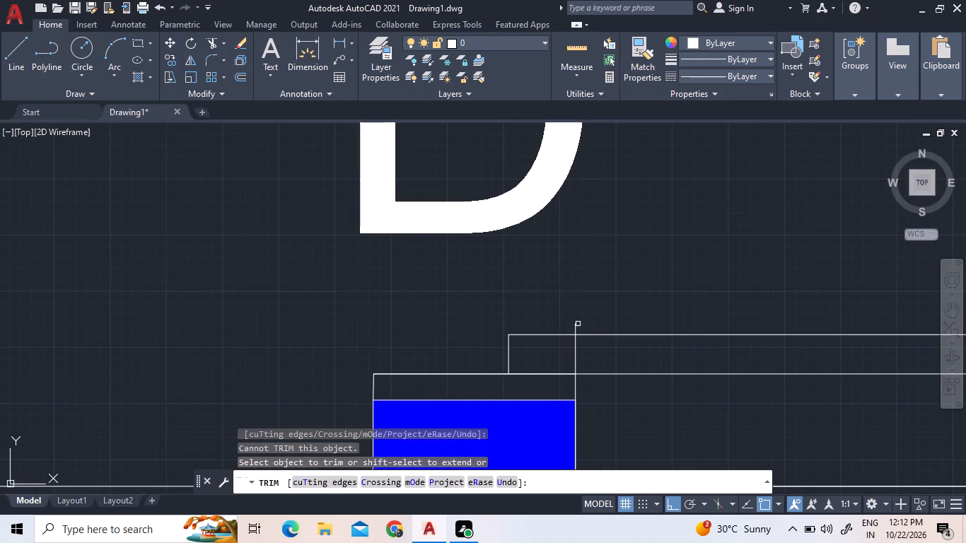
left_click(575, 329)
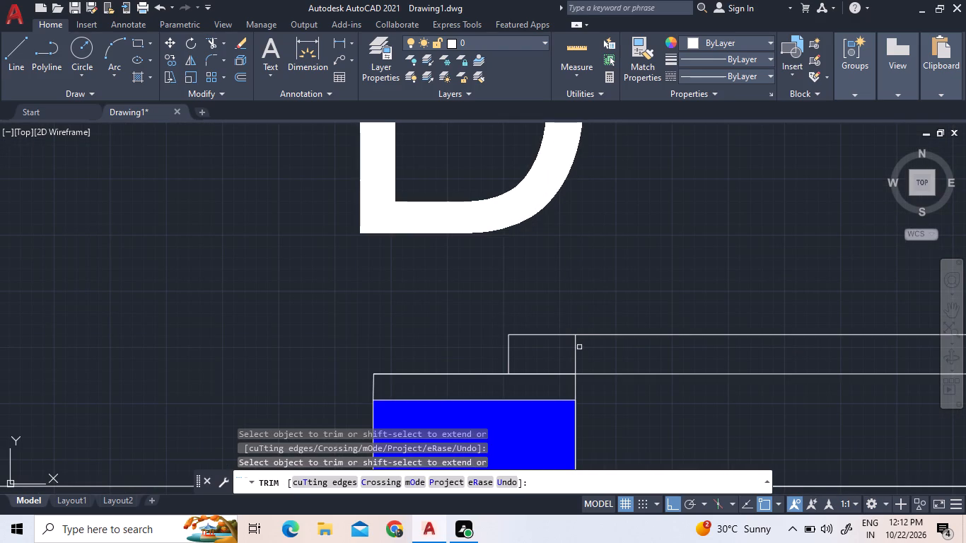
left_click(574, 348)
scroll(574, 348, "down", 4)
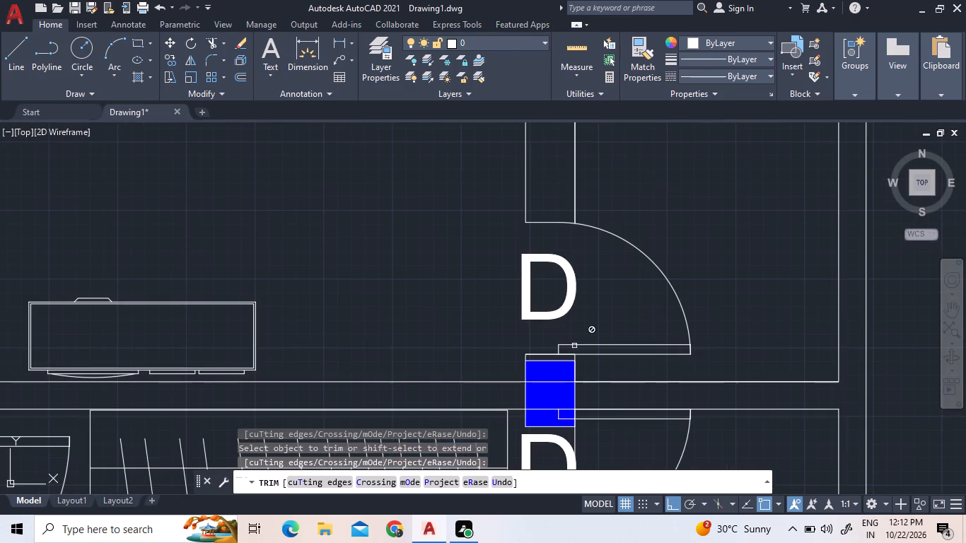
scroll(683, 235, "down", 1)
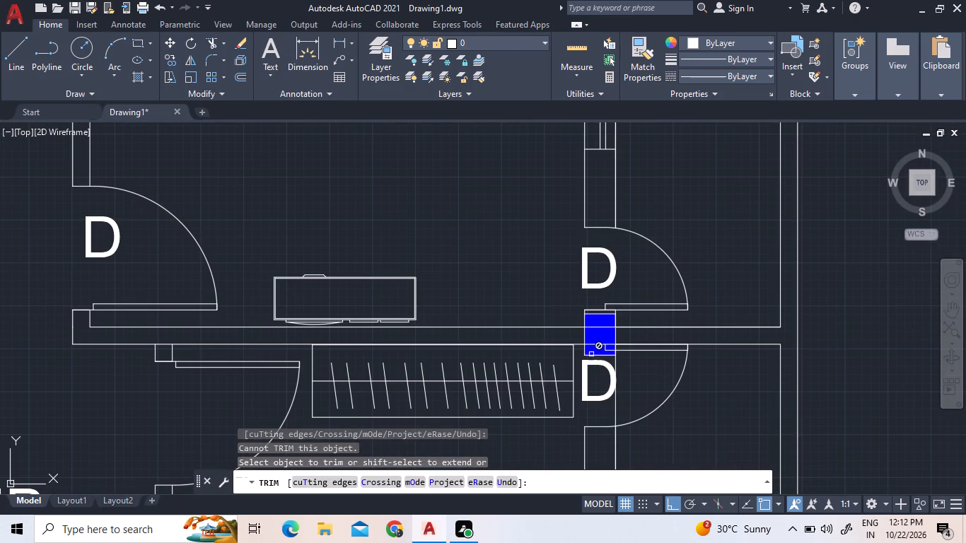
scroll(590, 342, "up", 3)
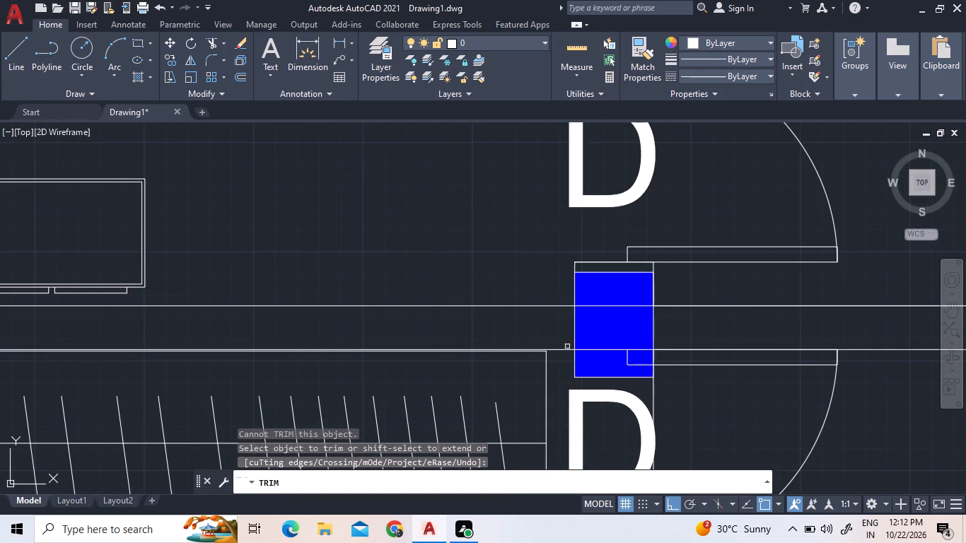
scroll(559, 349, "up", 3)
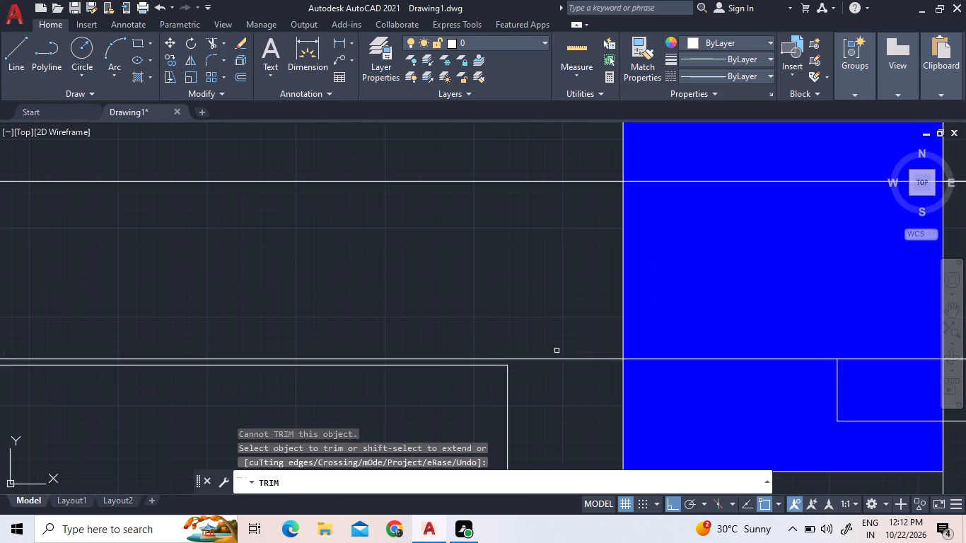
right_click(535, 334)
scroll(551, 329, "down", 8)
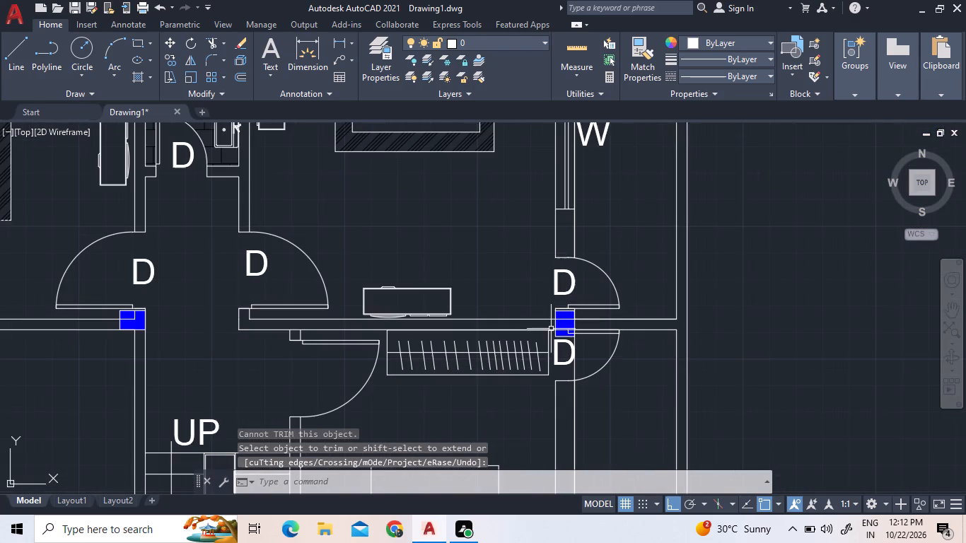
scroll(651, 289, "down", 1)
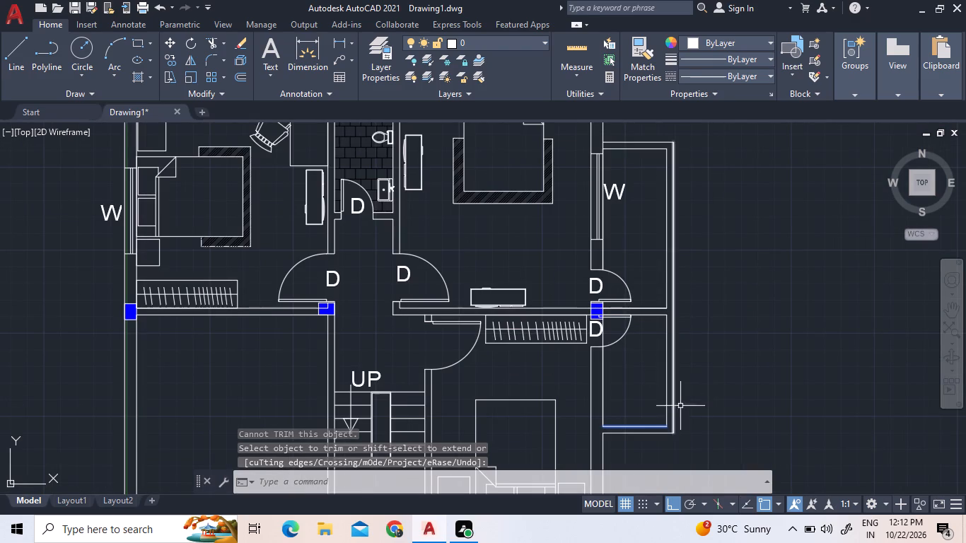
key("Escape")
key("Escape")
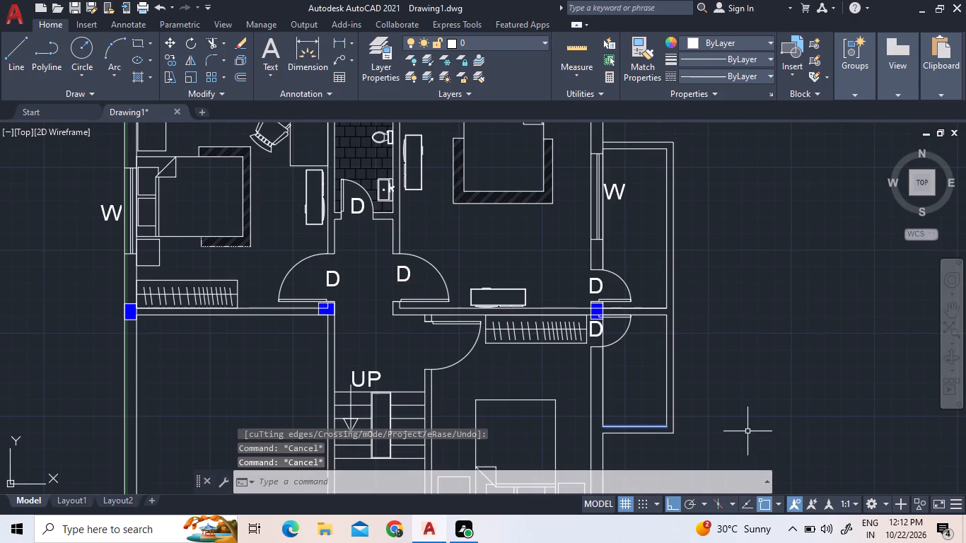
key("Escape")
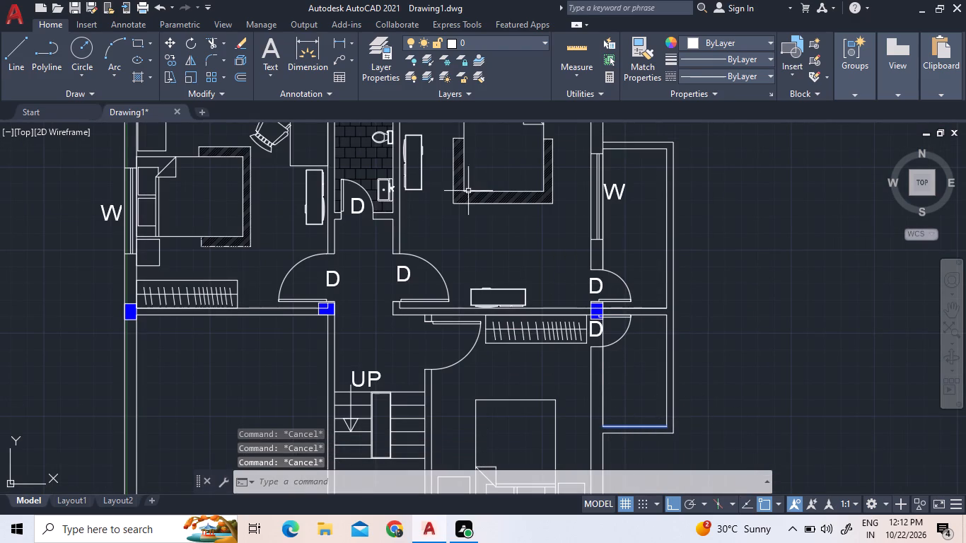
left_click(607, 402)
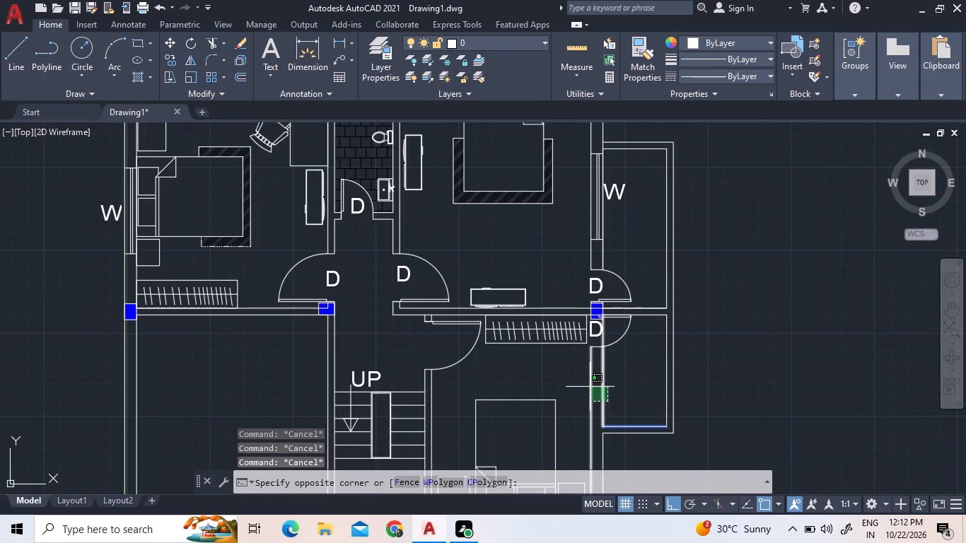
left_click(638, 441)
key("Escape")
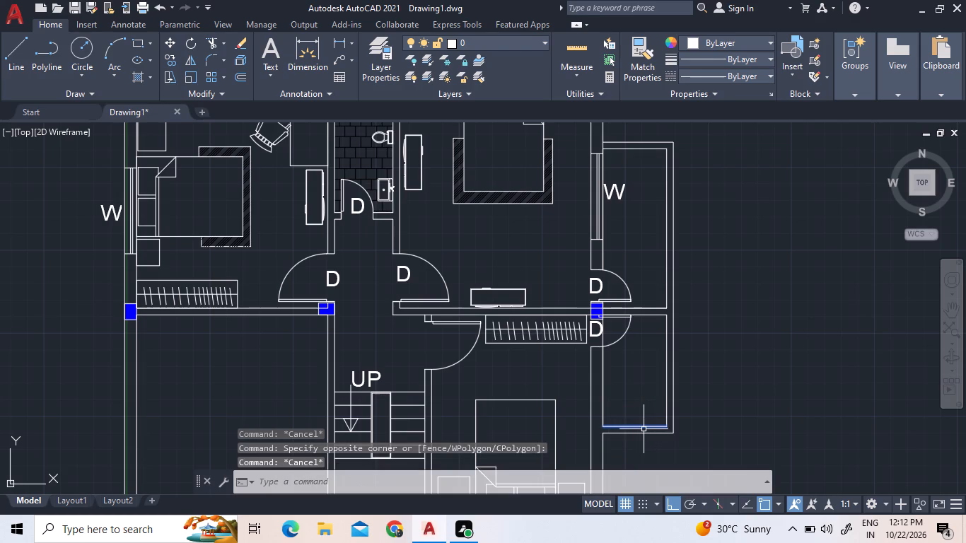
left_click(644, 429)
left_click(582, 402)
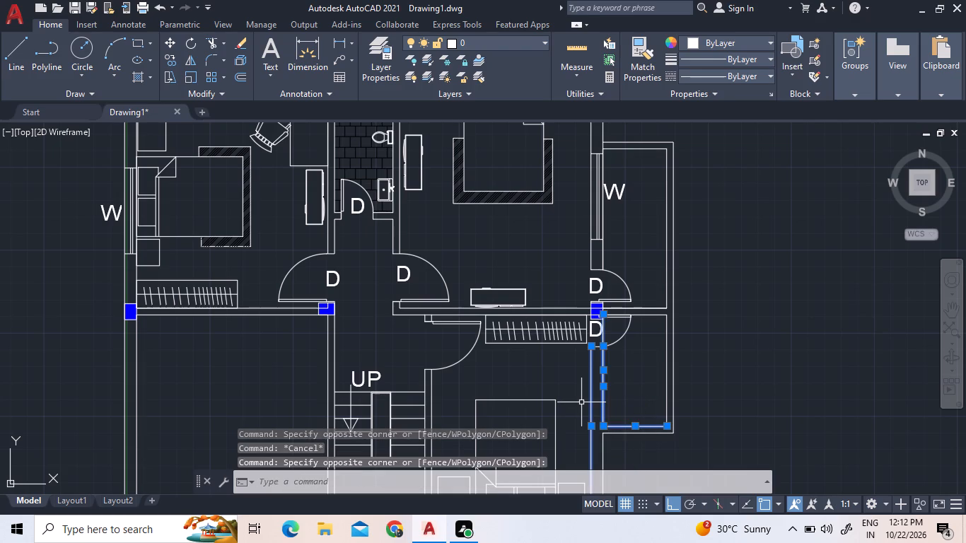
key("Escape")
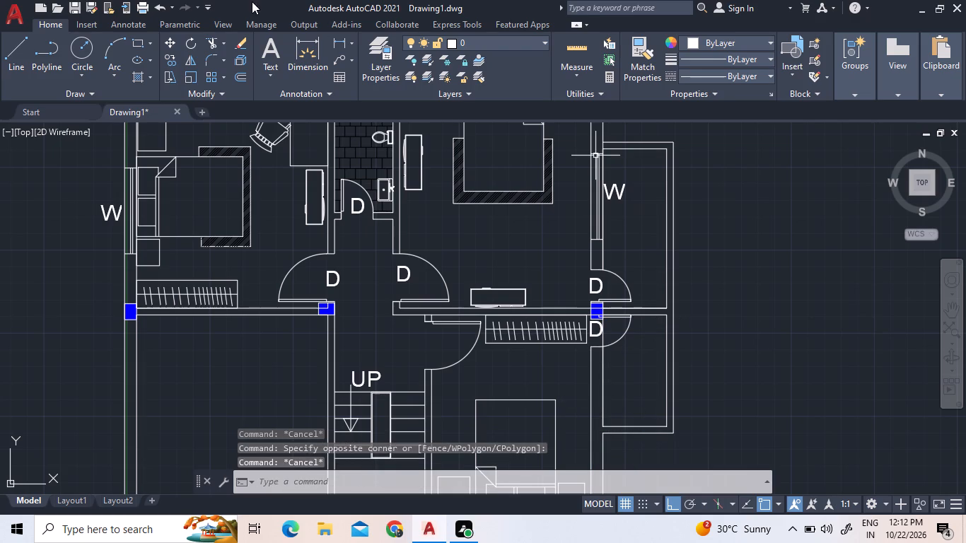
Trim the house's outer east wall line across the southeast bedroom's exterior door opening, including the leftover stub at the south jamb.
left_click(218, 47)
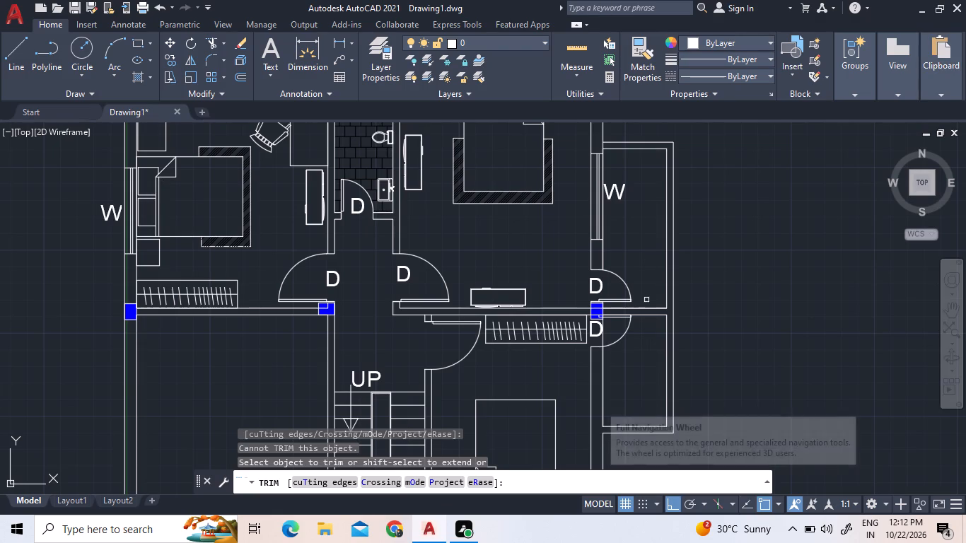
scroll(624, 339, "up", 4)
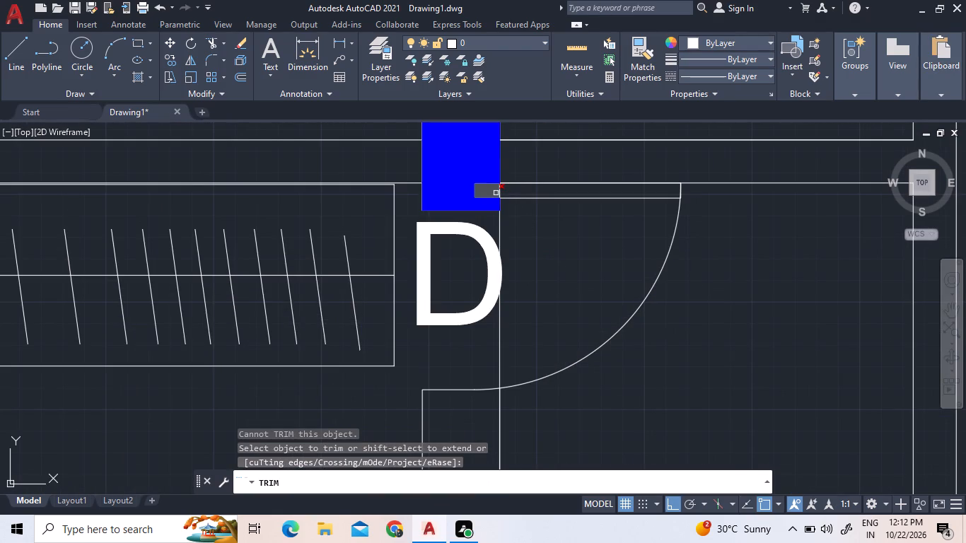
left_click(501, 214)
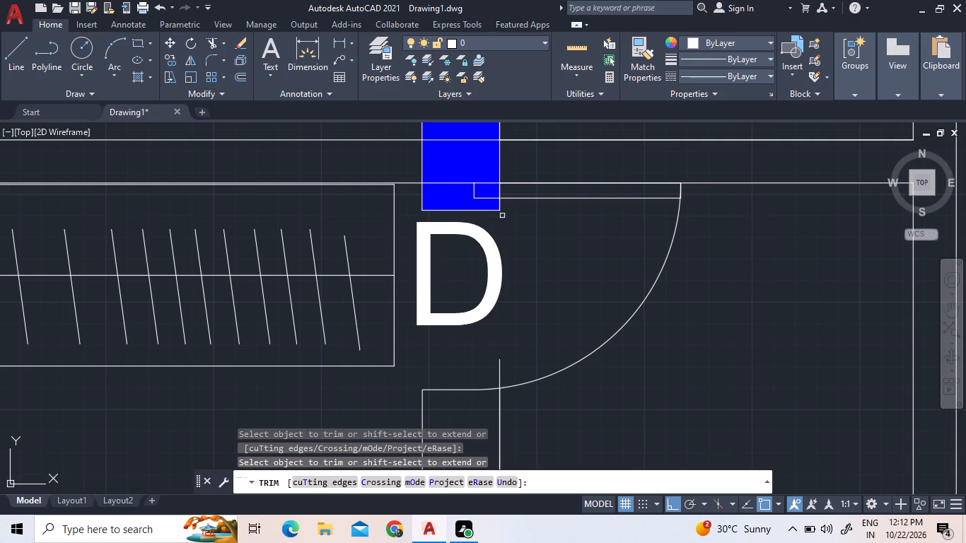
left_click(499, 369)
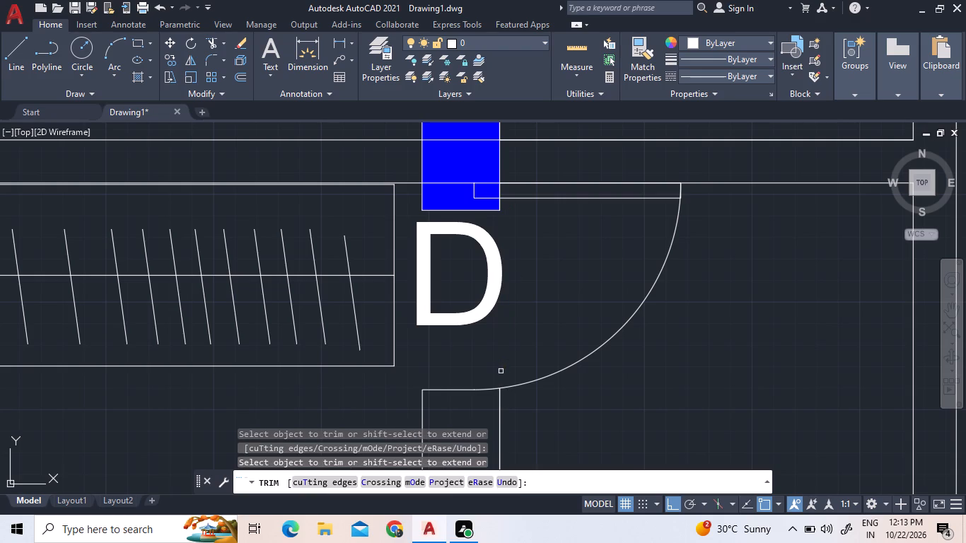
scroll(511, 398, "down", 4)
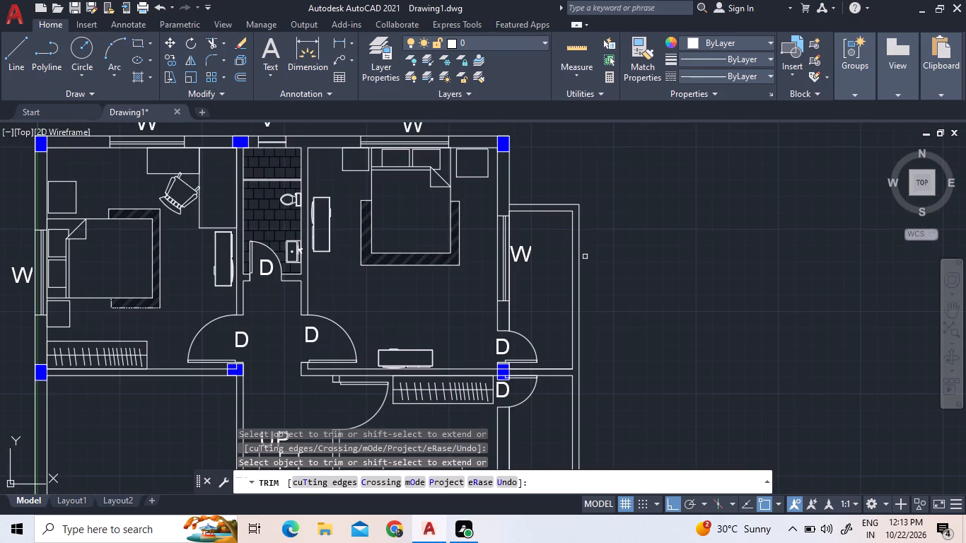
right_click(580, 279)
left_click(618, 288)
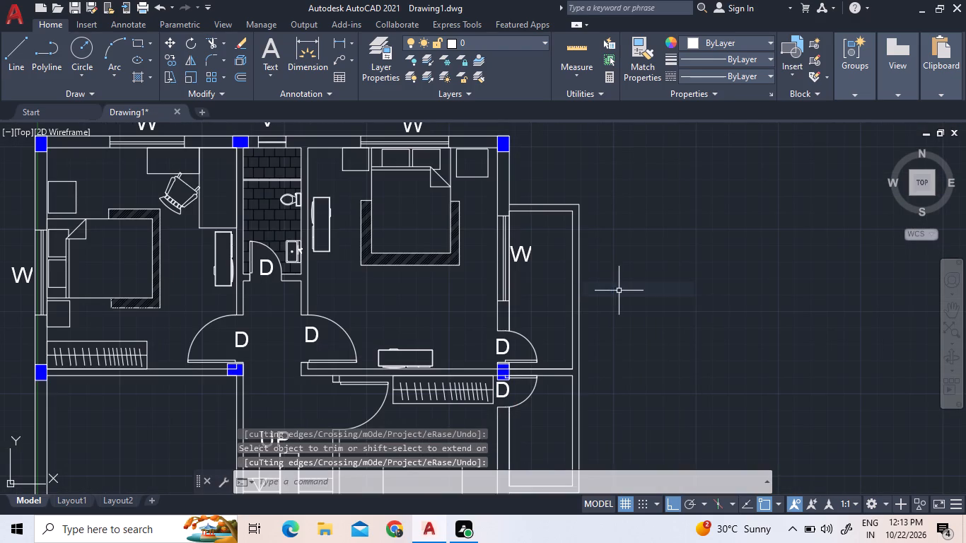
Copy the bathroom's toilet and washbasin with its tap into the southern walled space outside the southeast bedroom, with Ortho off.
scroll(620, 287, "down", 1)
scroll(596, 440, "up", 1)
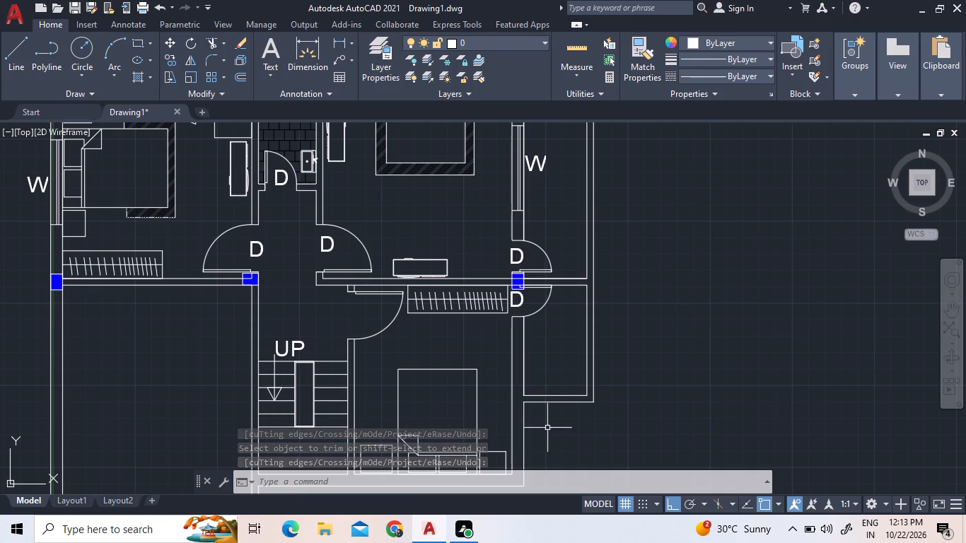
scroll(255, 281, "down", 1)
scroll(274, 147, "up", 3)
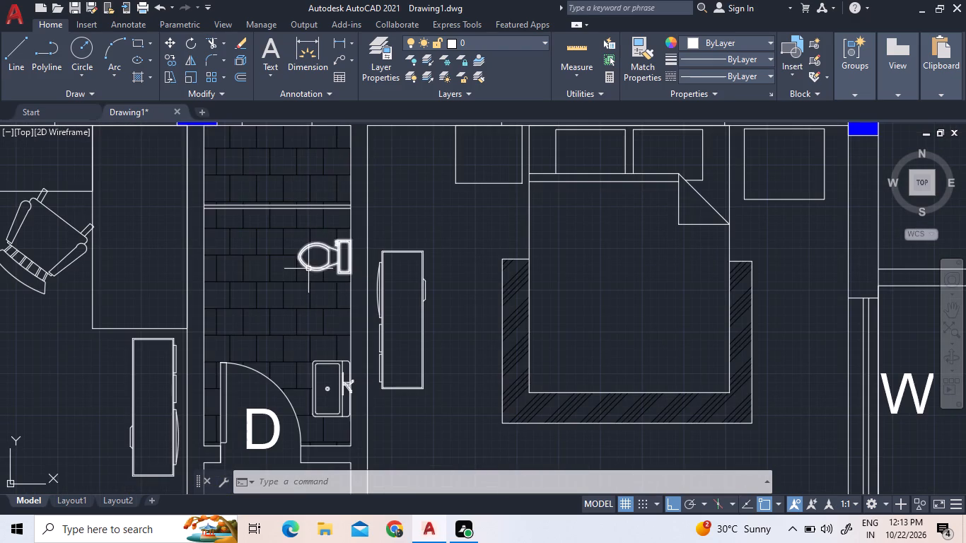
left_click(308, 268)
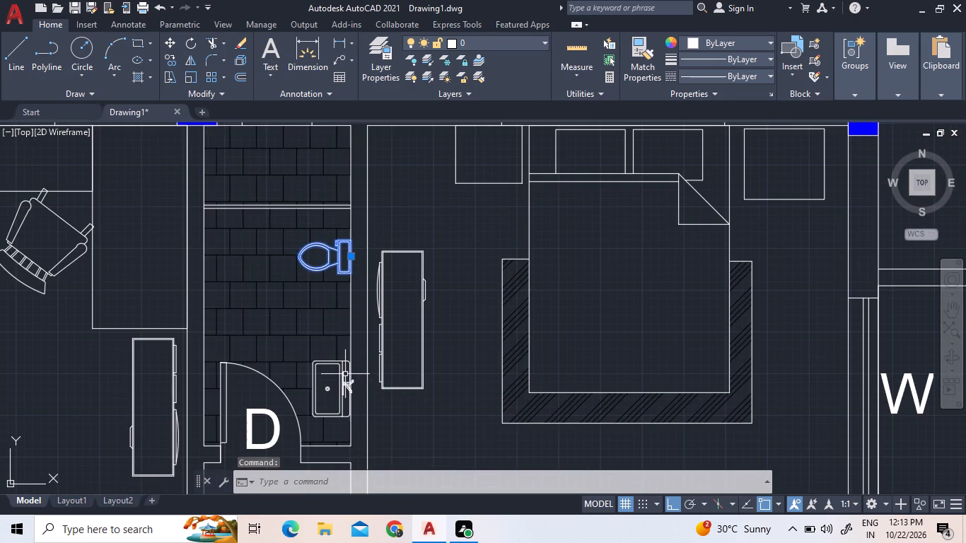
left_click(340, 371)
scroll(342, 366, "up", 2)
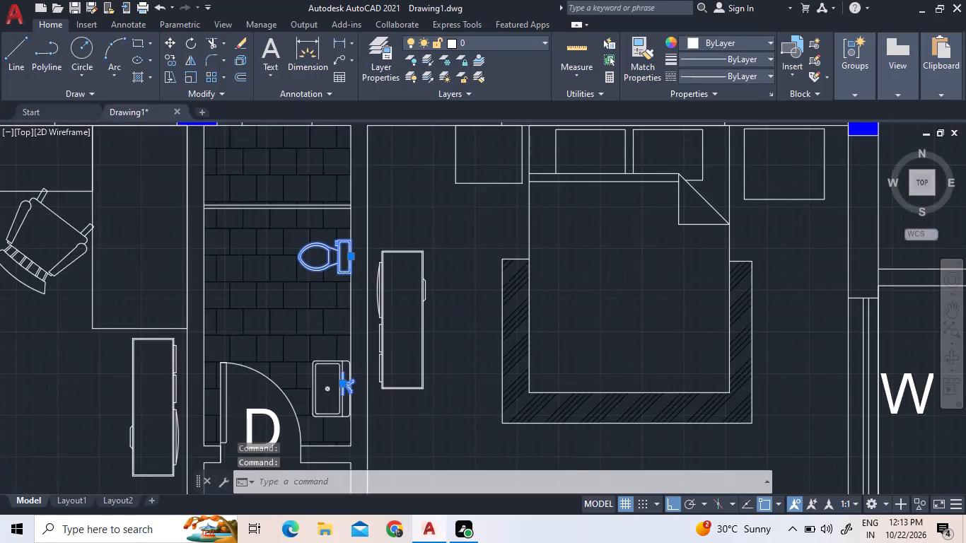
scroll(339, 371, "up", 1)
left_click(339, 370)
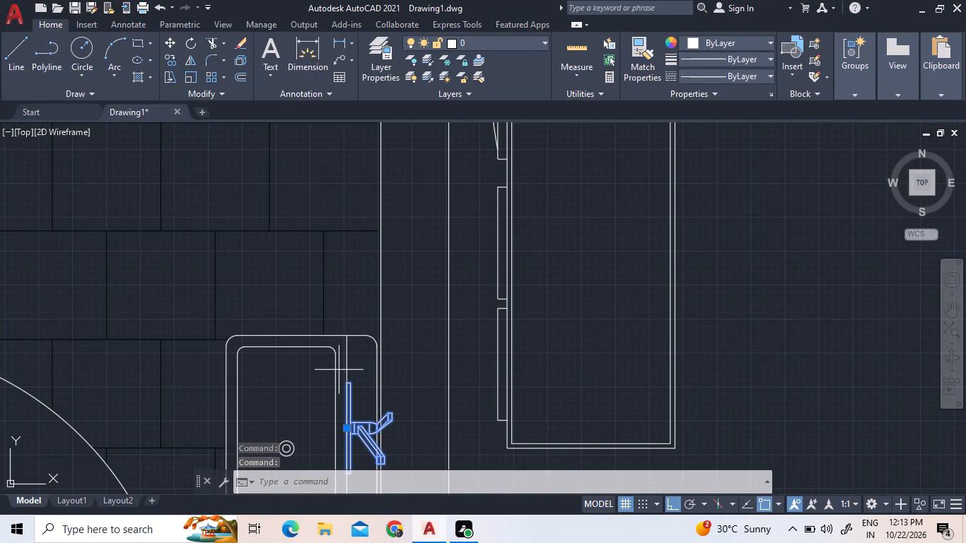
left_click(324, 368)
right_click(419, 271)
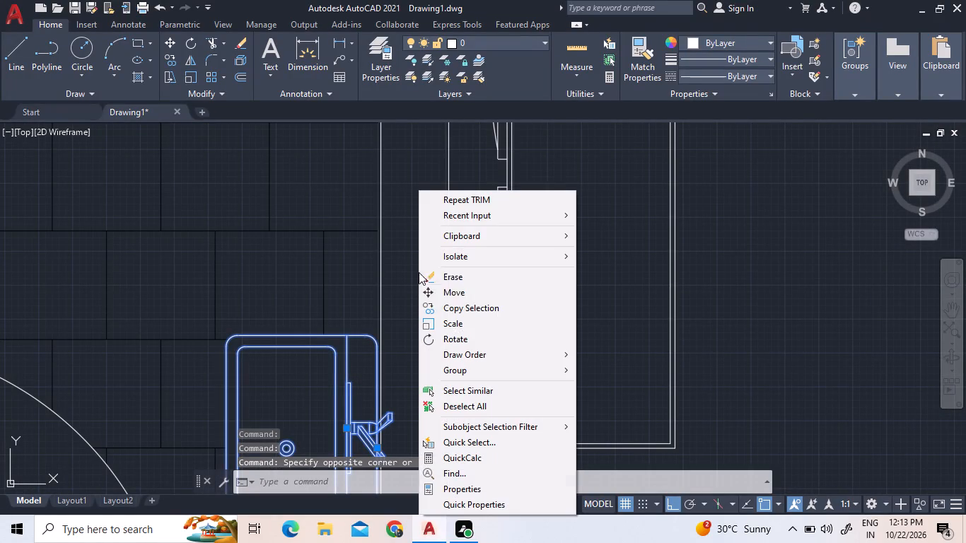
left_click(438, 305)
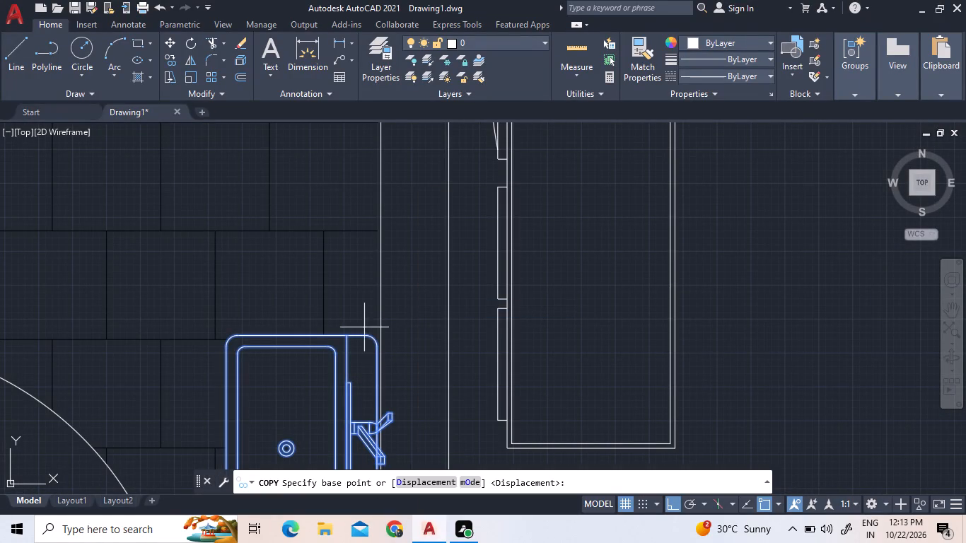
scroll(359, 351, "down", 2)
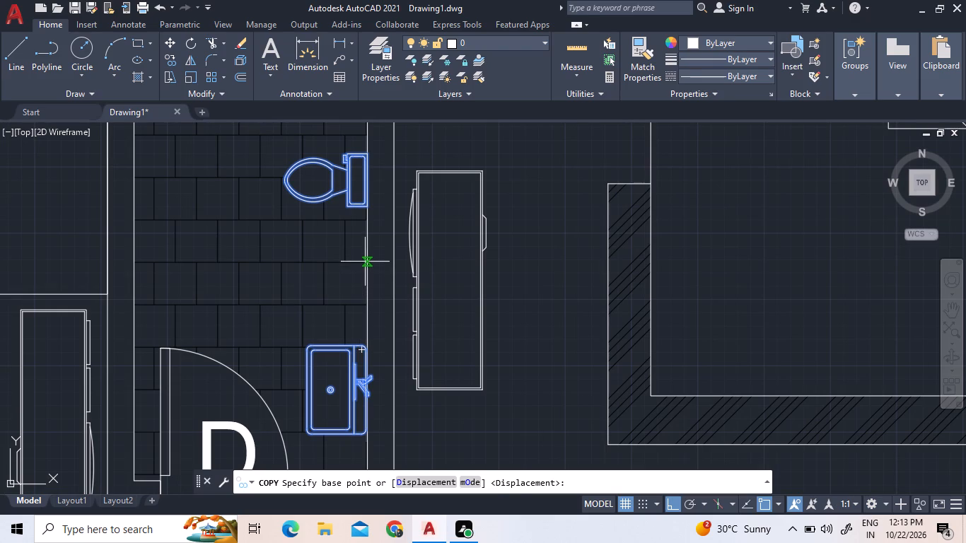
left_click(366, 263)
scroll(524, 347, "down", 4)
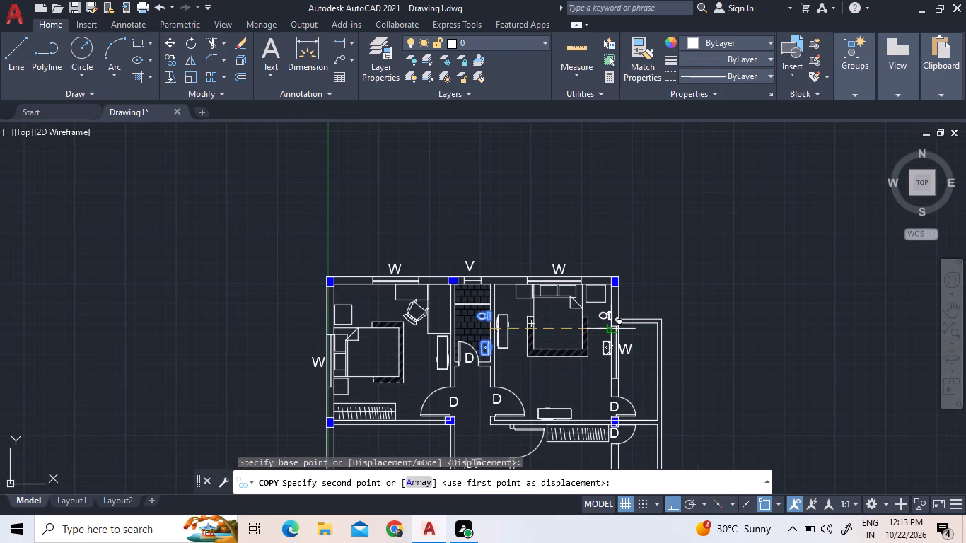
key("F8")
scroll(654, 356, "down", 3)
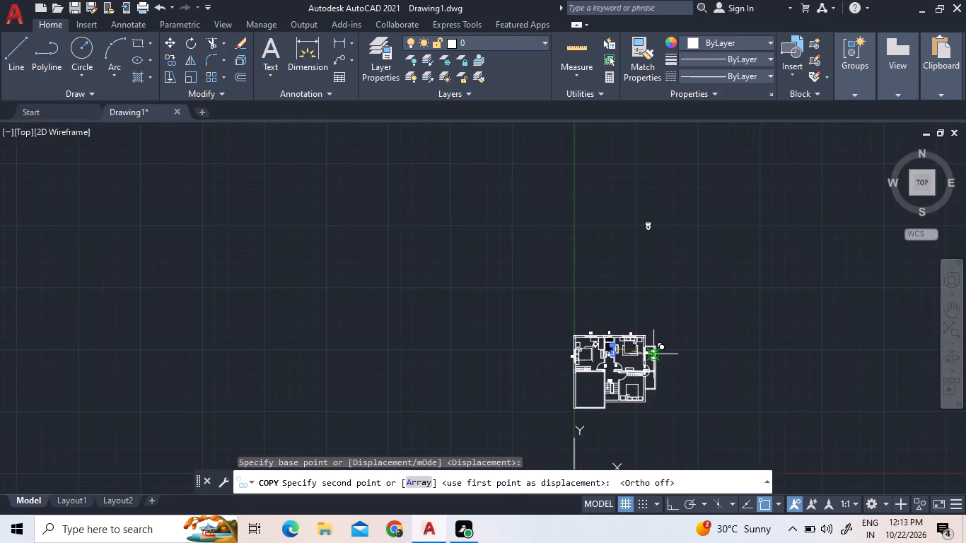
scroll(651, 395, "up", 4)
scroll(653, 318, "up", 4)
scroll(653, 316, "down", 1)
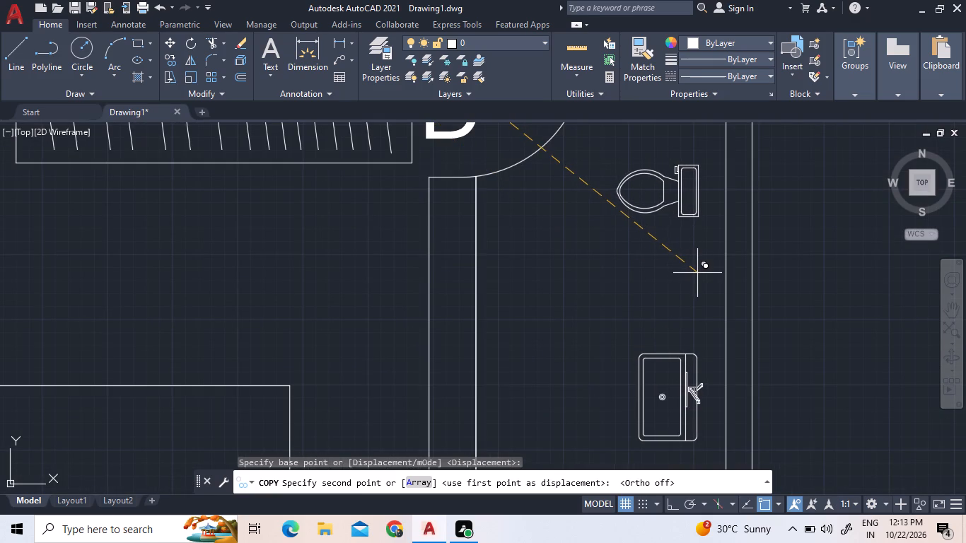
left_click(686, 275)
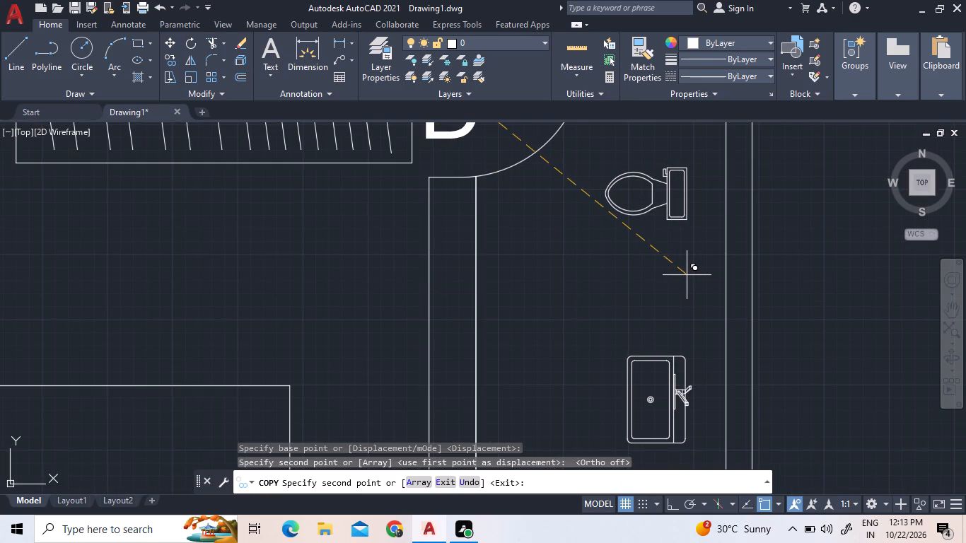
key("Escape")
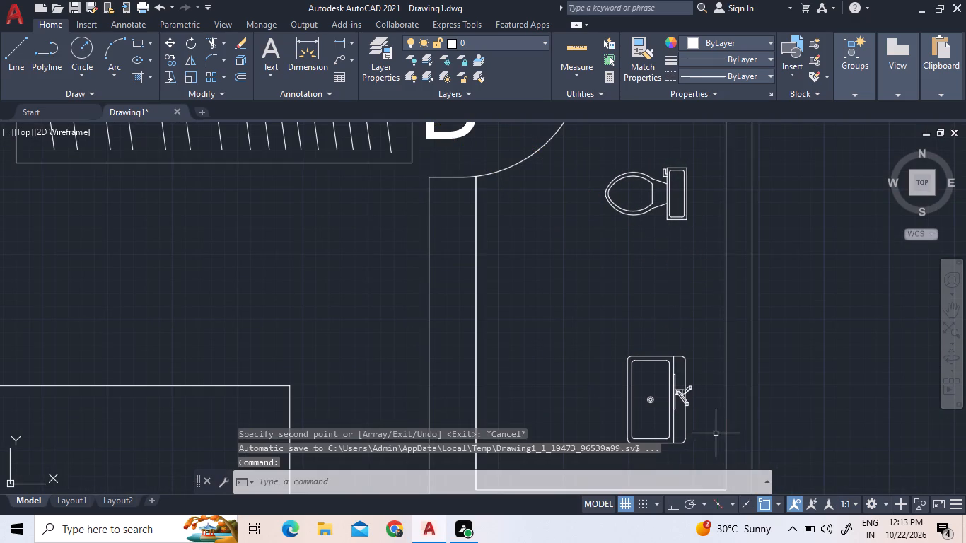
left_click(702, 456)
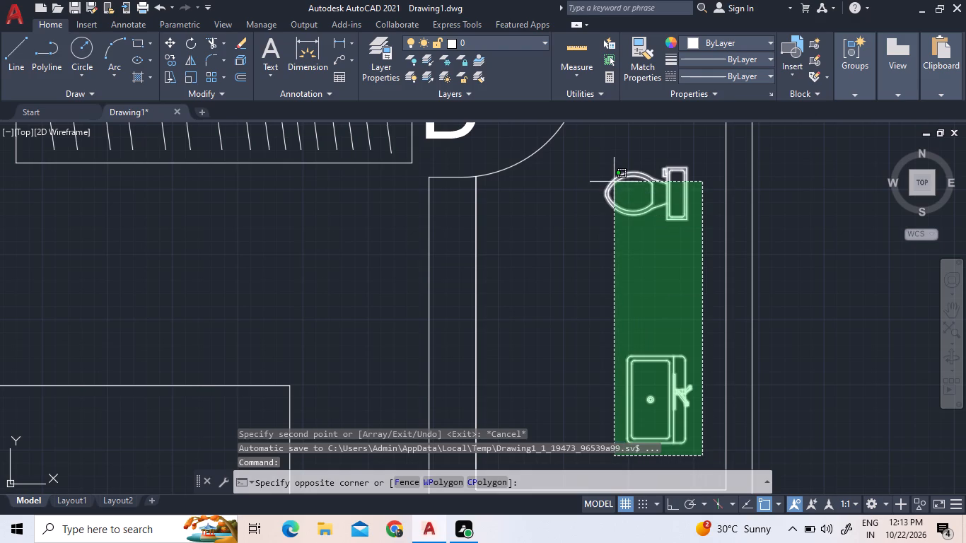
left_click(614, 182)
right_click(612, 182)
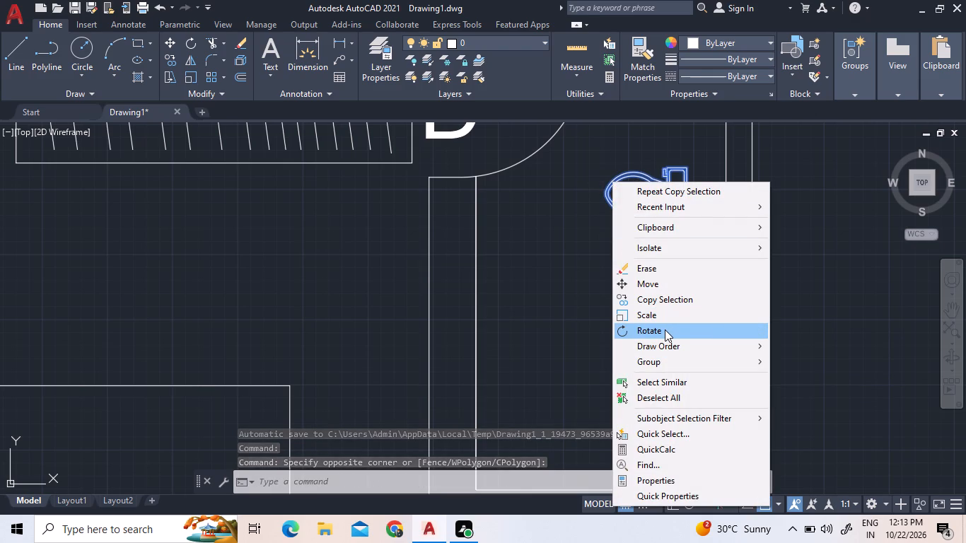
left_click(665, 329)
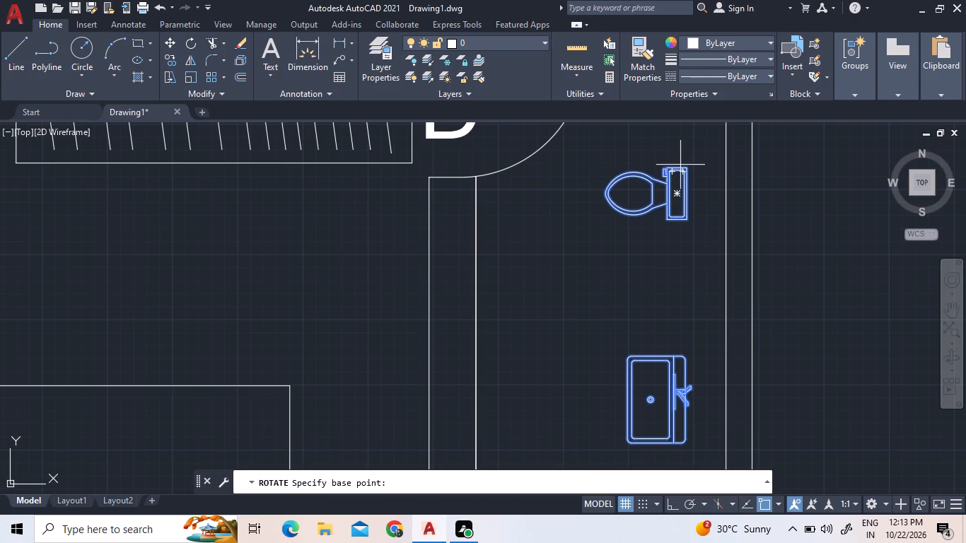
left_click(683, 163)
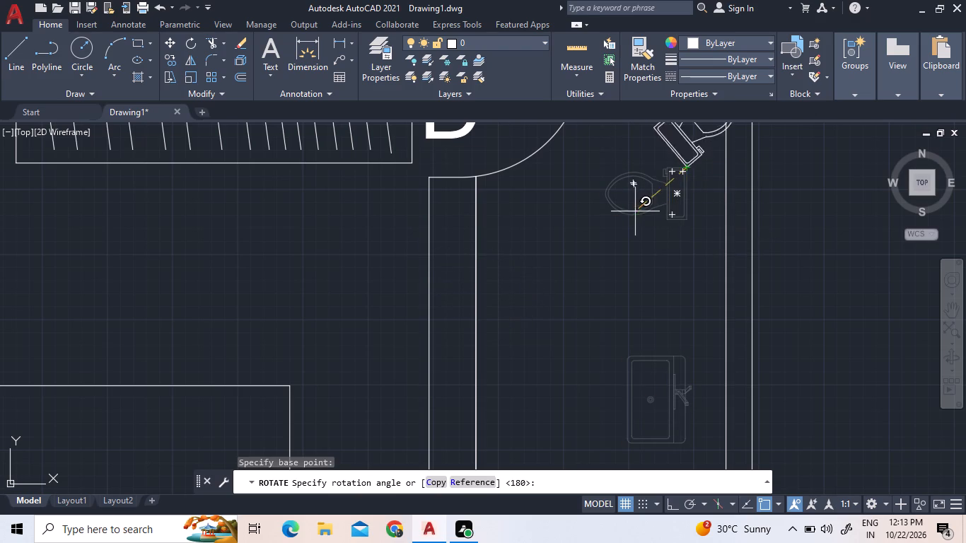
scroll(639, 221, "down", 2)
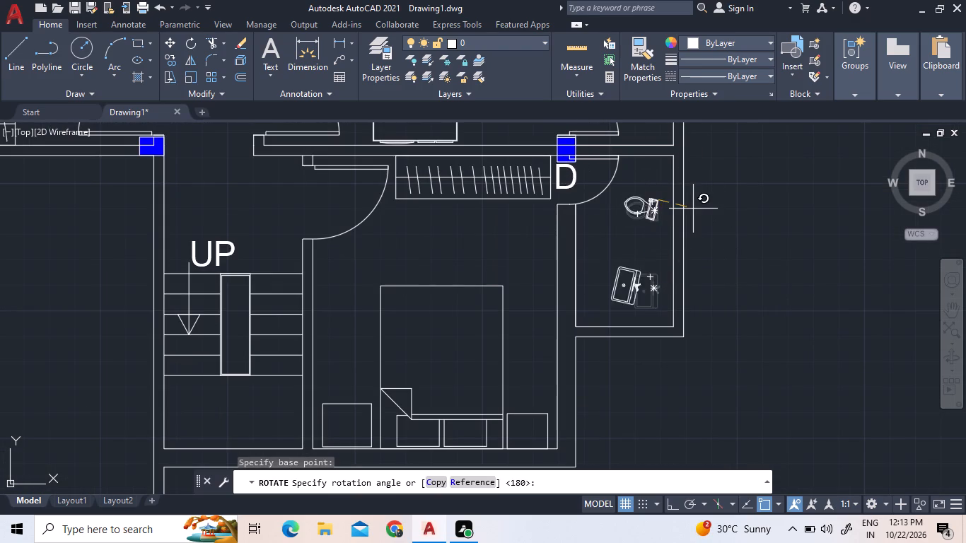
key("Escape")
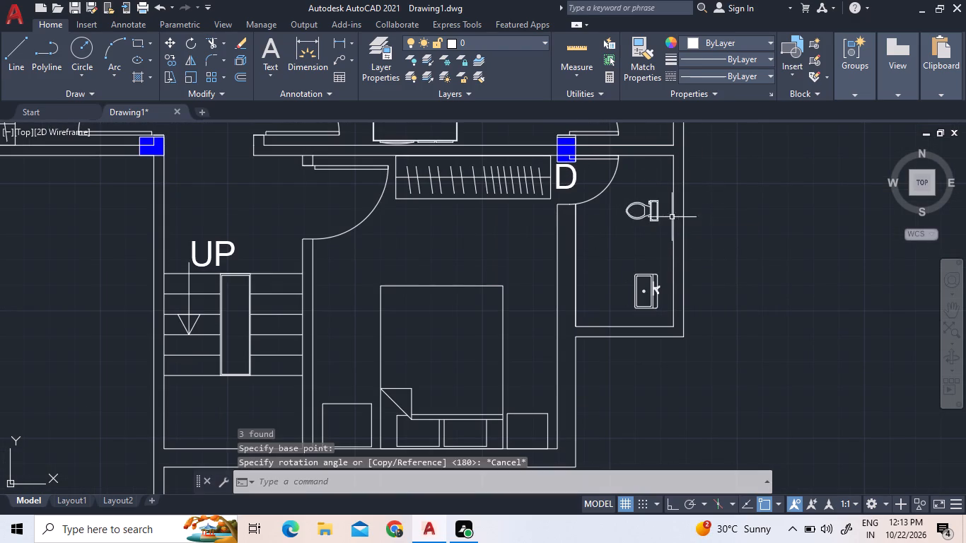
Move the copied toilet and washbasin out of the southern space to the empty area just east of its outer wall.
left_click(663, 317)
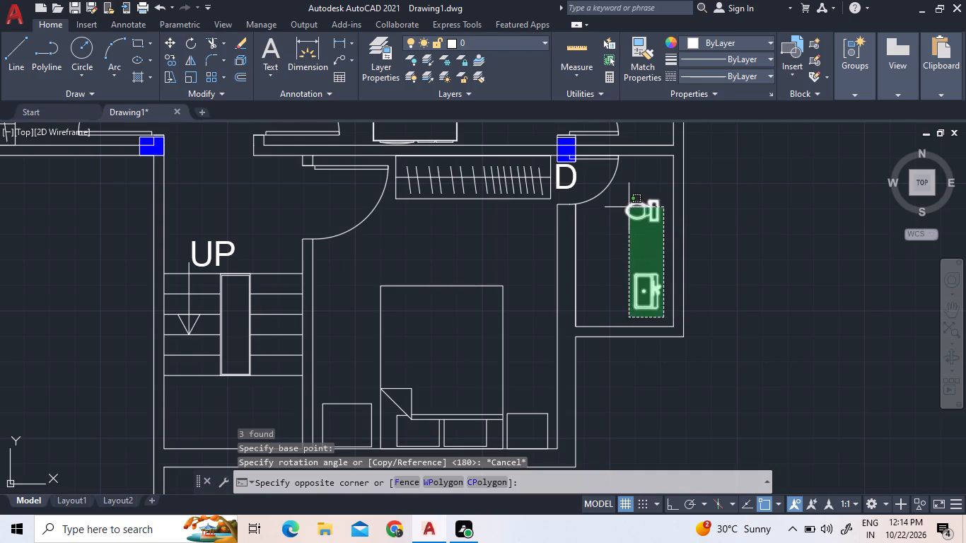
left_click(629, 207)
right_click(629, 206)
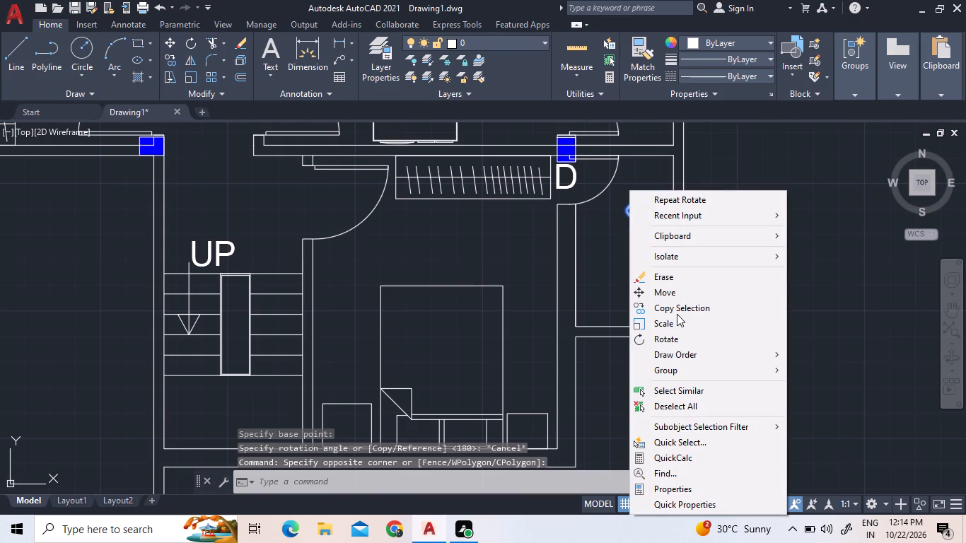
left_click(663, 291)
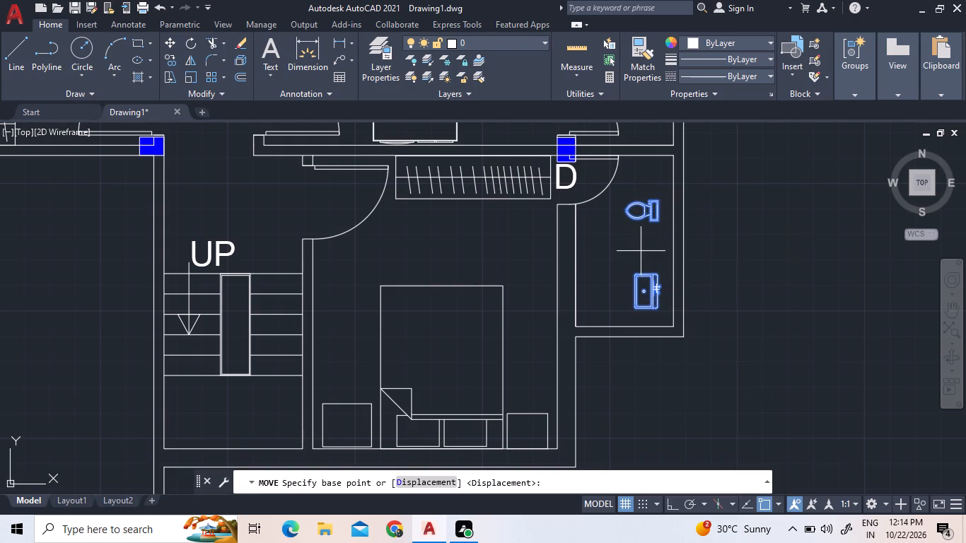
left_click(641, 250)
left_click(747, 281)
key("Escape")
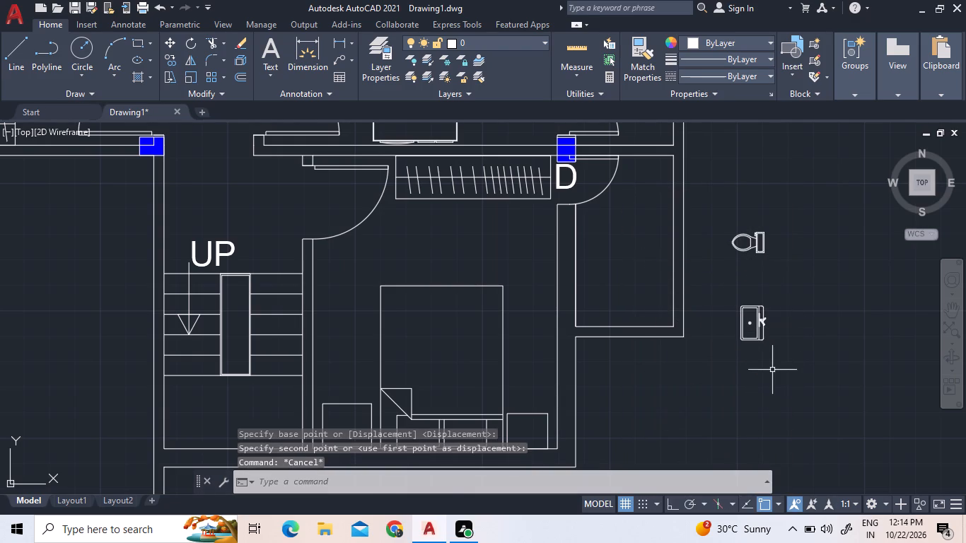
Mirror the copied toilet and washbasin about the horizontal top edge of the toilet's tank, erasing the source objects.
left_click(760, 365)
left_click(740, 245)
right_click(740, 245)
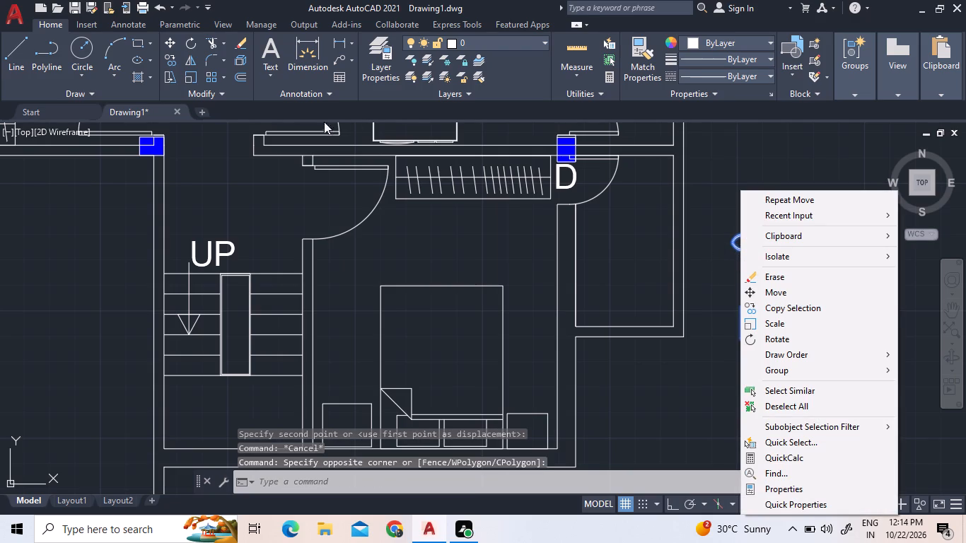
left_click(196, 59)
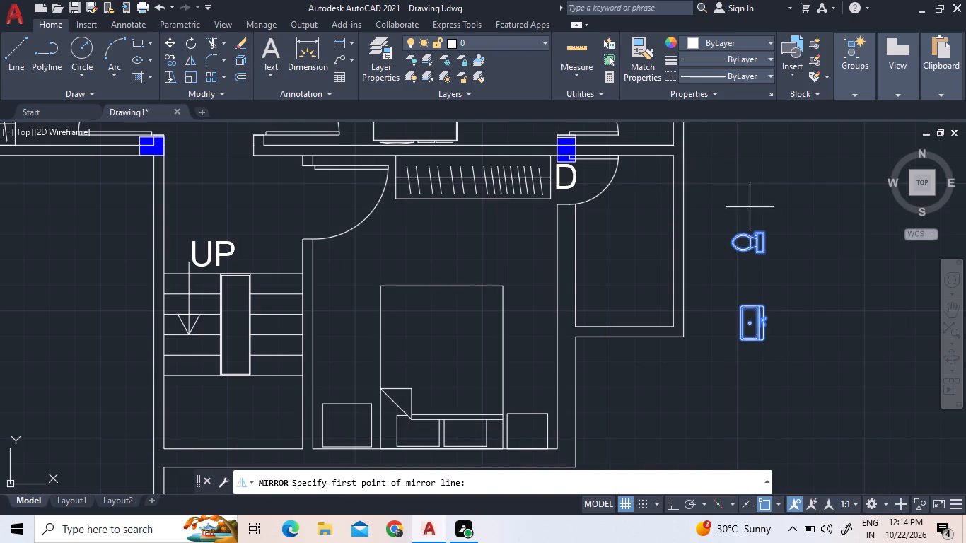
scroll(752, 213, "up", 2)
scroll(815, 258, "up", 2)
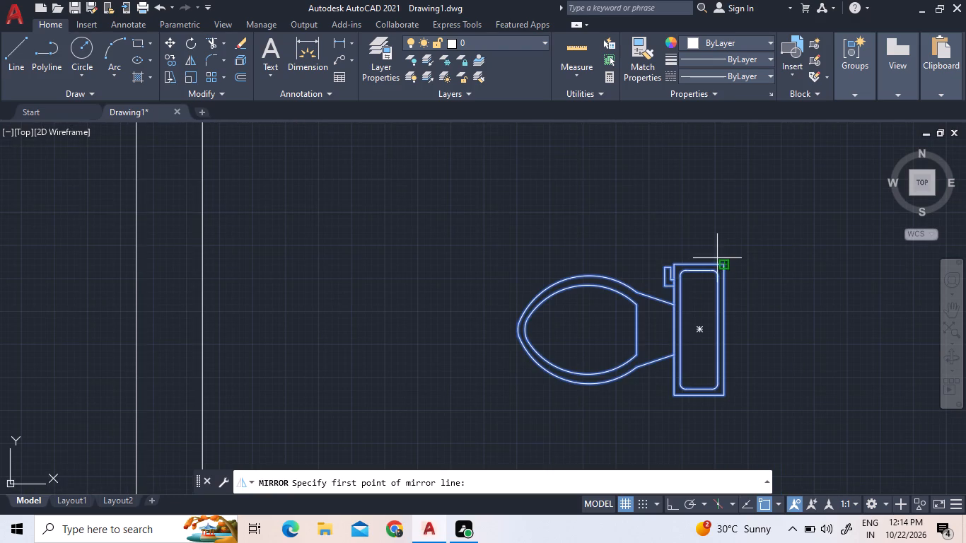
left_click(723, 264)
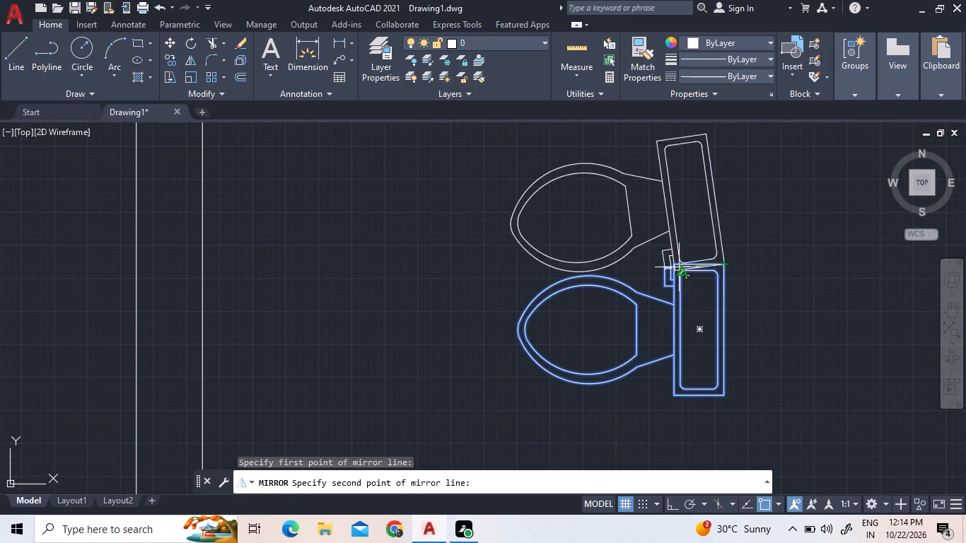
left_click(677, 263)
scroll(683, 321, "down", 2)
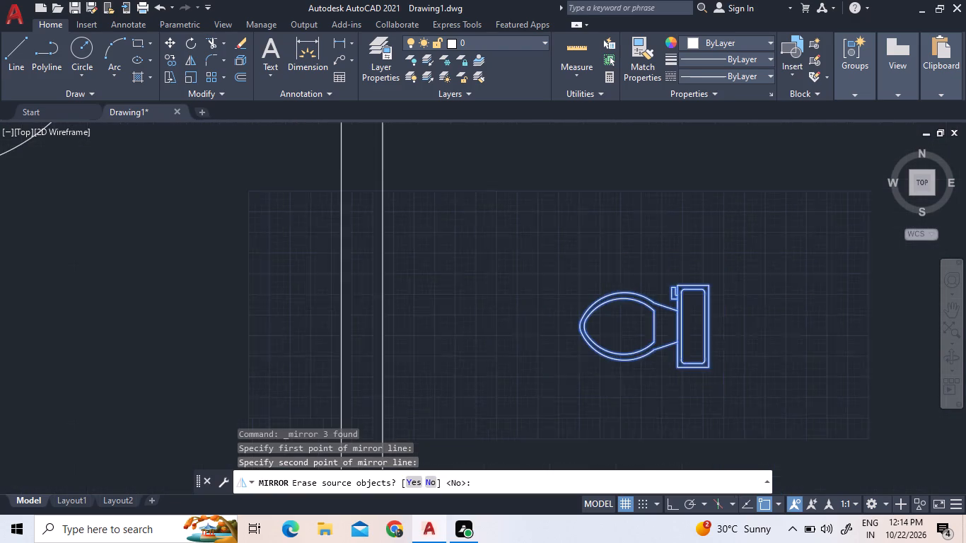
scroll(642, 293, "down", 3)
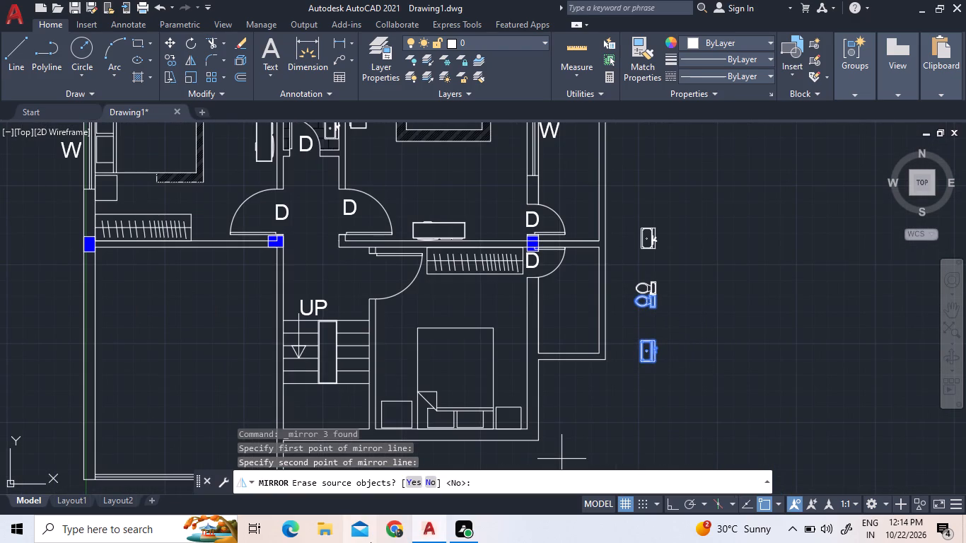
left_click(415, 479)
Move the mirrored washbasin and toilet into the southern east-side bathroom, backing onto its east wall with the washbasin north of the toilet.
left_click(713, 332)
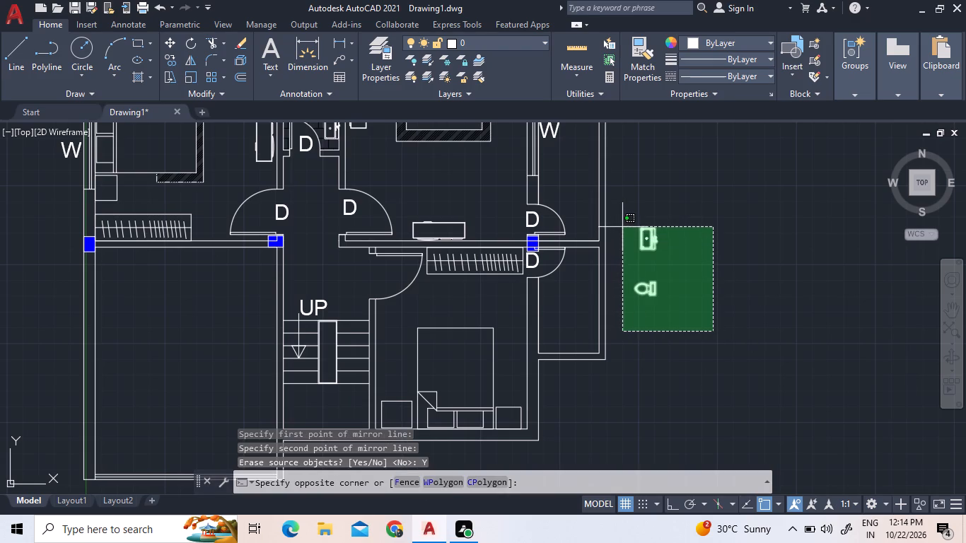
left_click(622, 226)
right_click(746, 362)
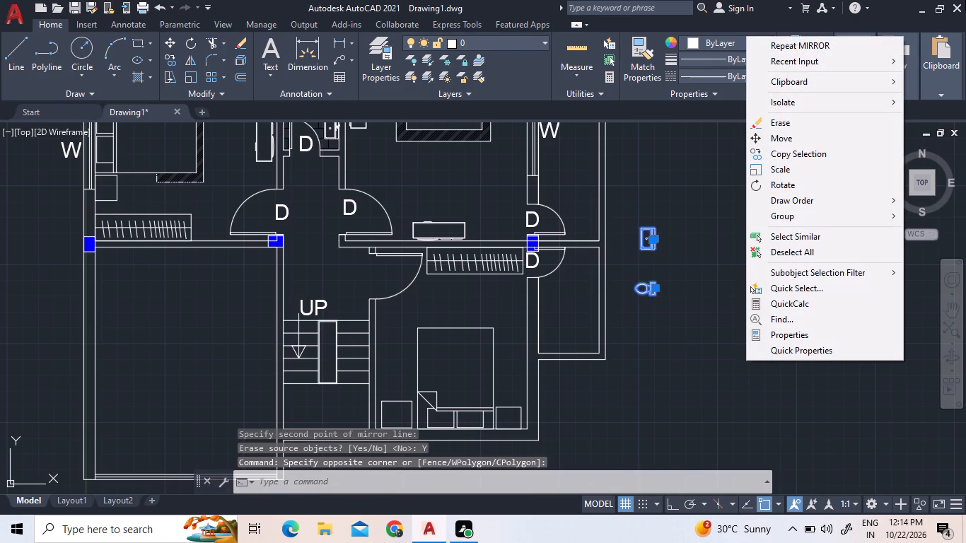
left_click(795, 133)
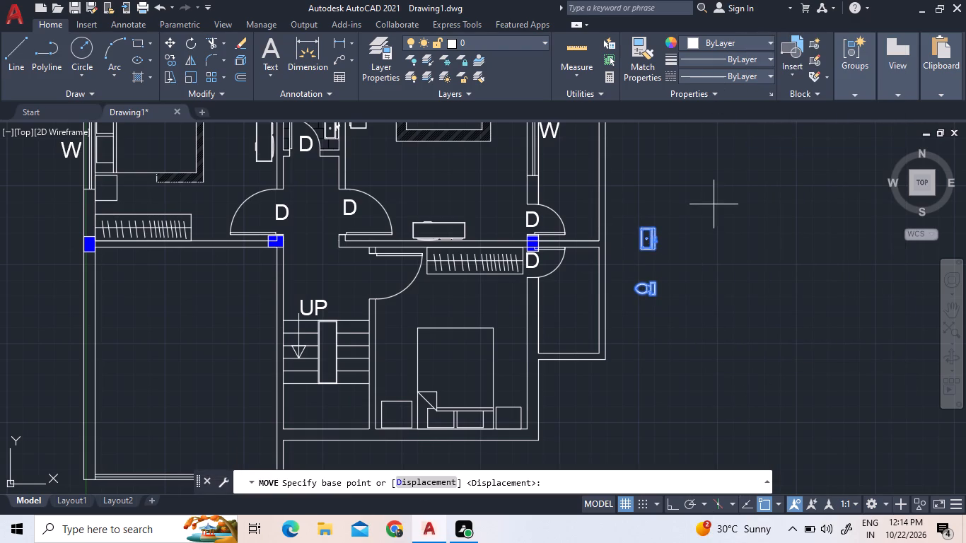
scroll(648, 262, "up", 1)
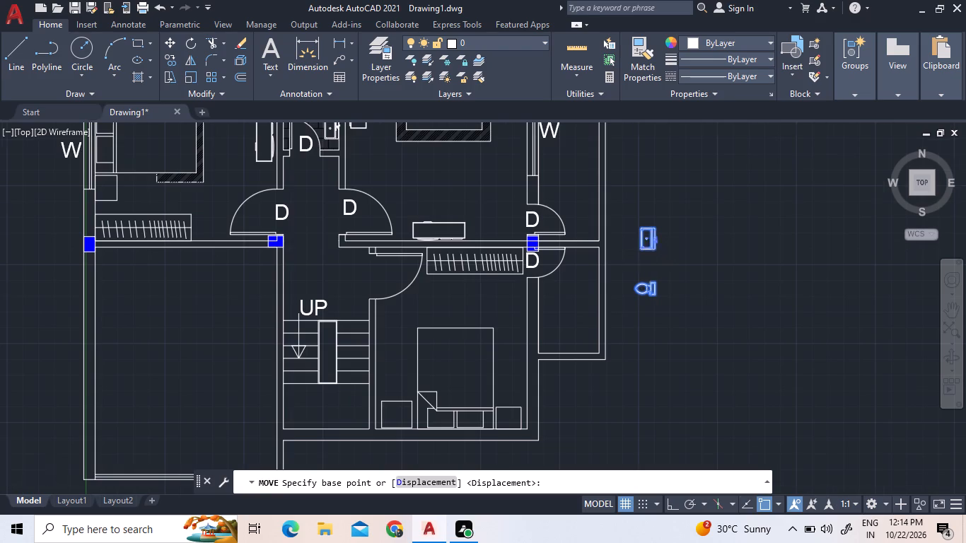
left_click(648, 262)
scroll(543, 310, "up", 1)
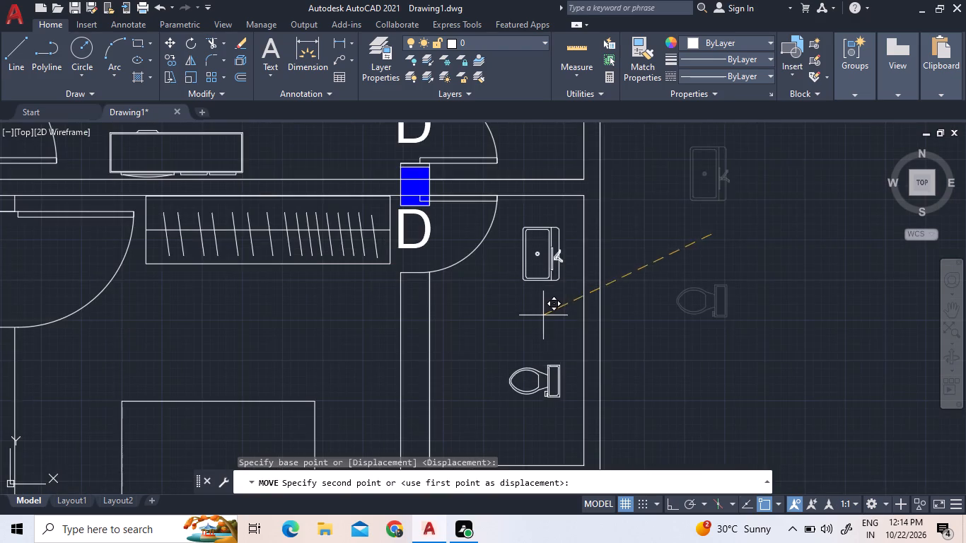
scroll(543, 319, "down", 1)
scroll(540, 378, "up", 4)
scroll(554, 325, "down", 1)
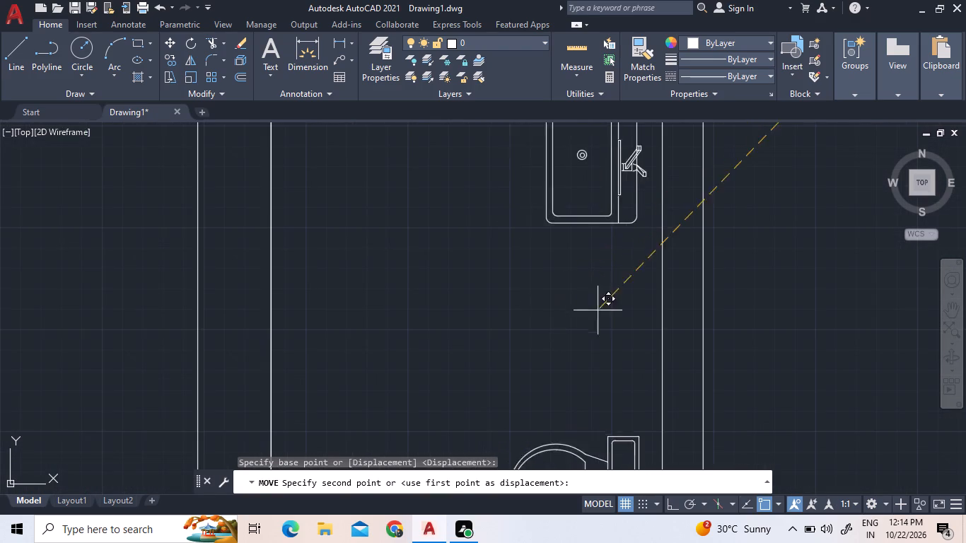
scroll(607, 311, "down", 2)
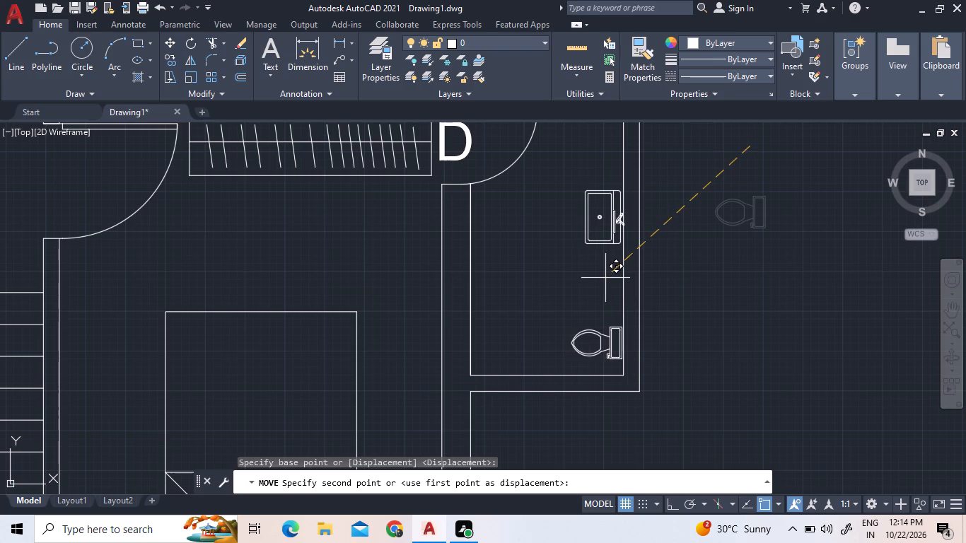
left_click(607, 278)
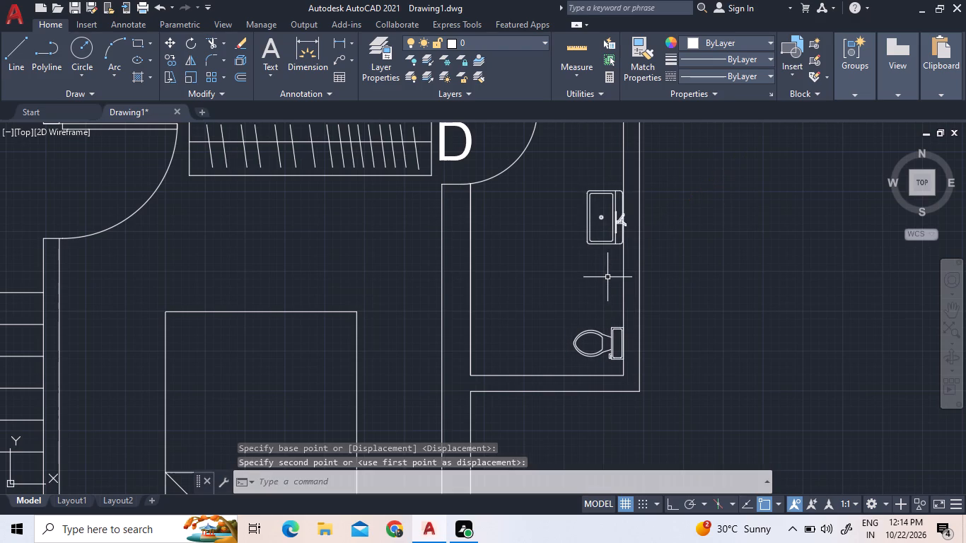
key("Escape")
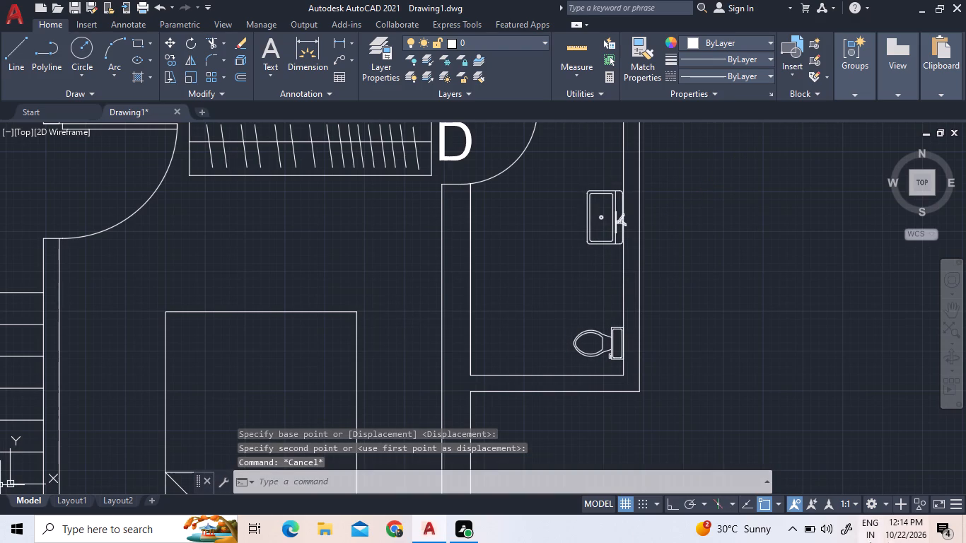
Draw two horizontal lines across the southeast bedroom's east wall, south of the bathroom, as window ends, with Ortho on.
scroll(866, 499, "down", 1)
scroll(659, 385, "down", 2)
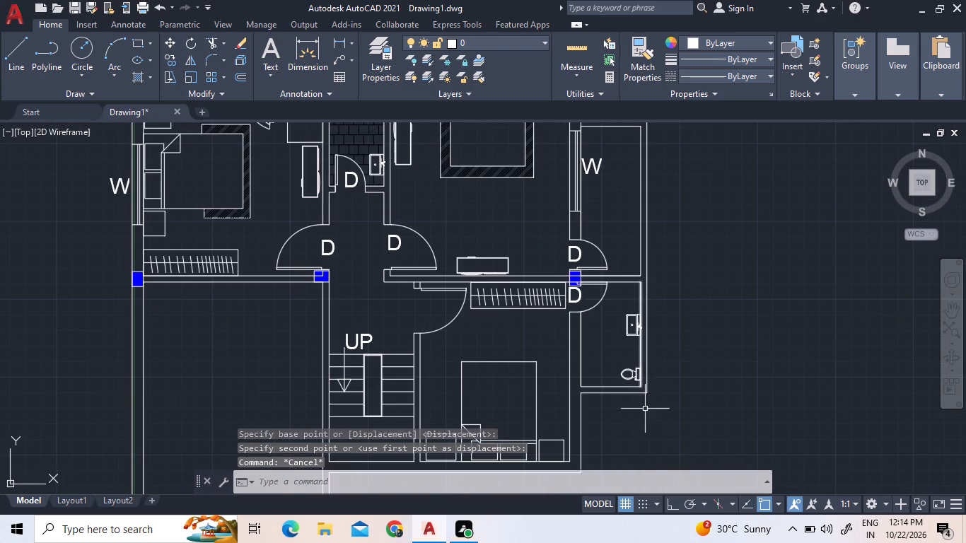
middle_click_drag(665, 455, 561, 375)
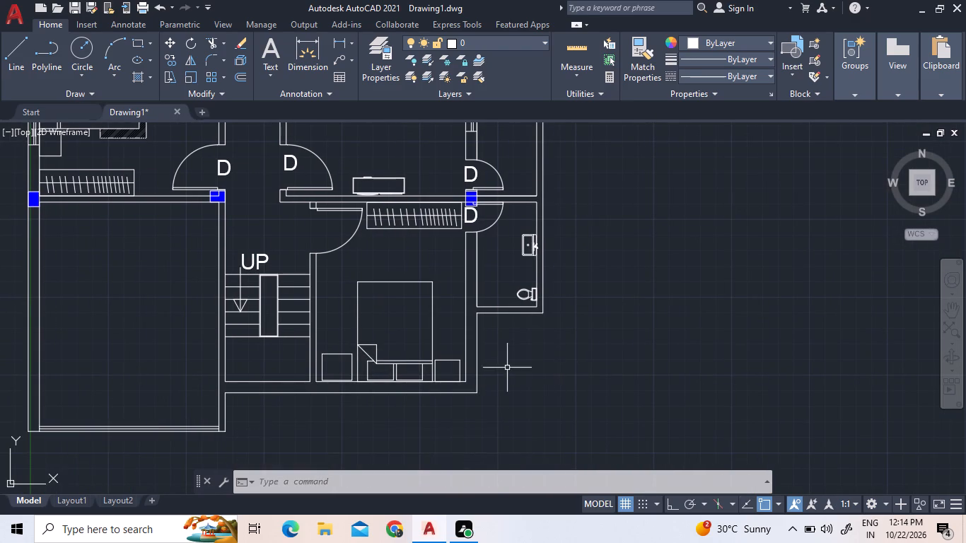
scroll(499, 362, "up", 2)
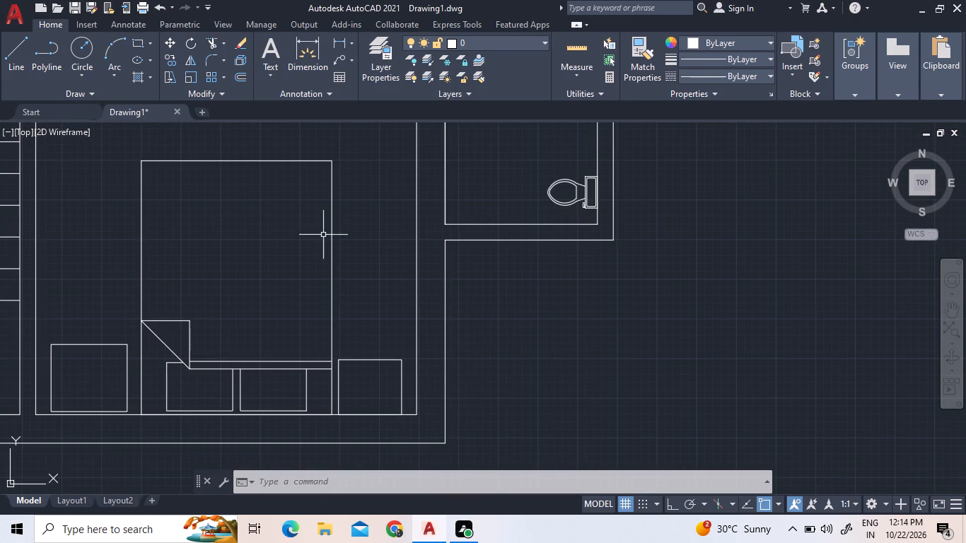
left_click(16, 62)
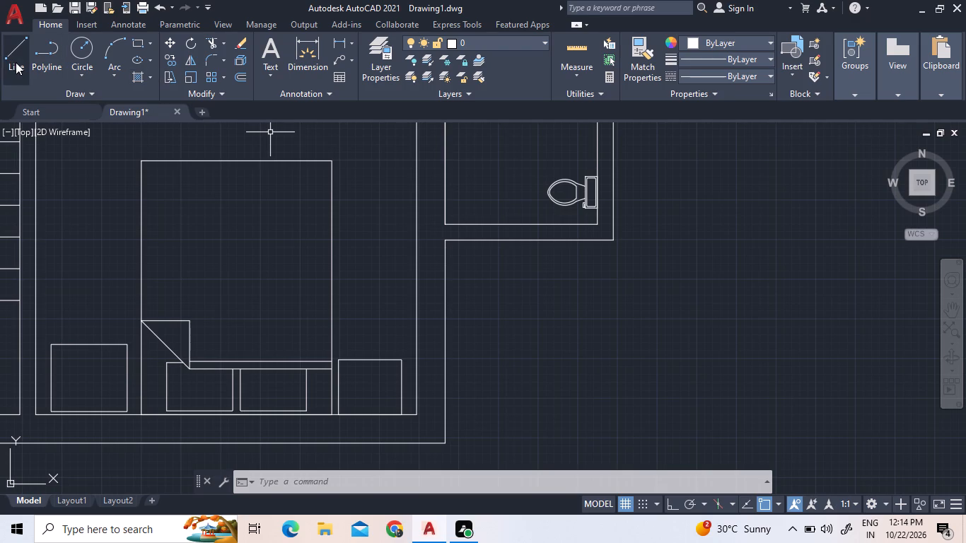
left_click(415, 391)
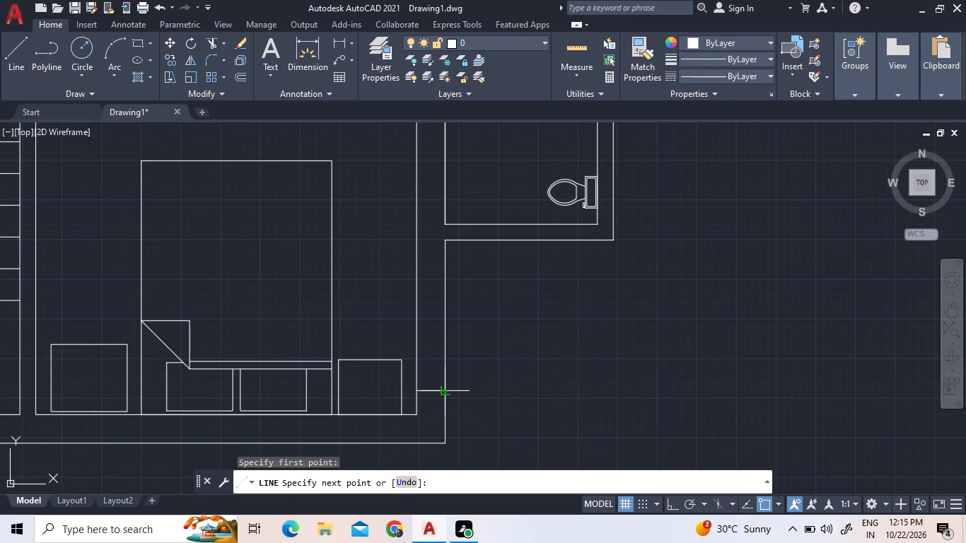
key("F8")
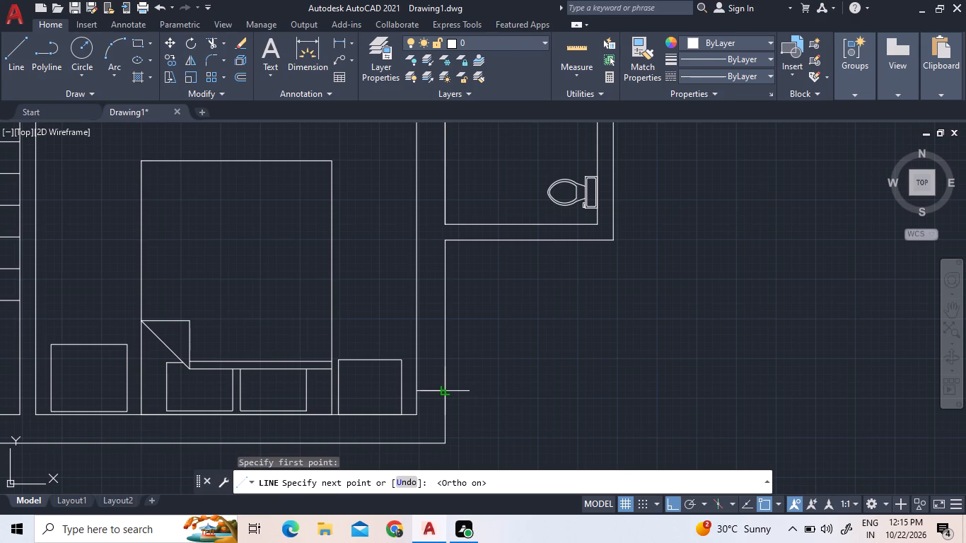
left_click(448, 391)
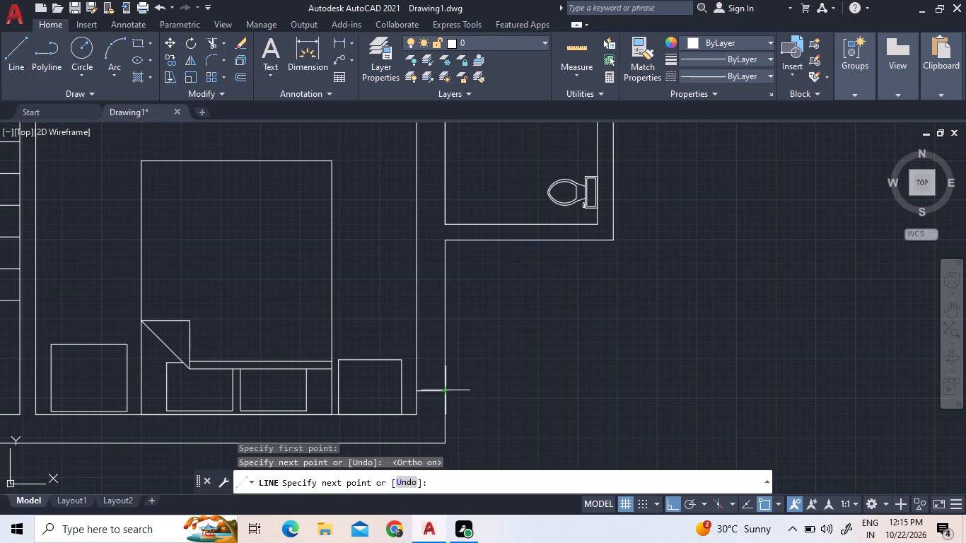
left_click(21, 57)
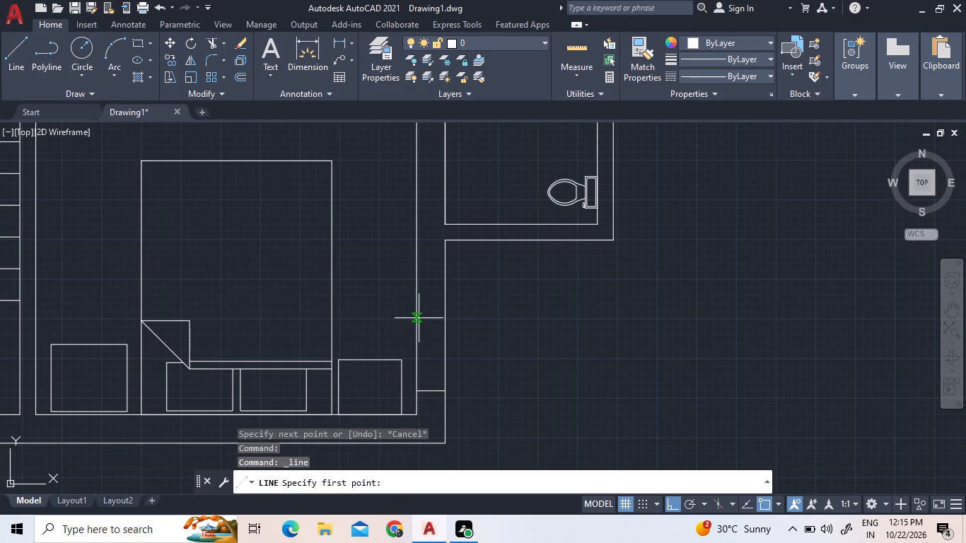
scroll(421, 319, "up", 4)
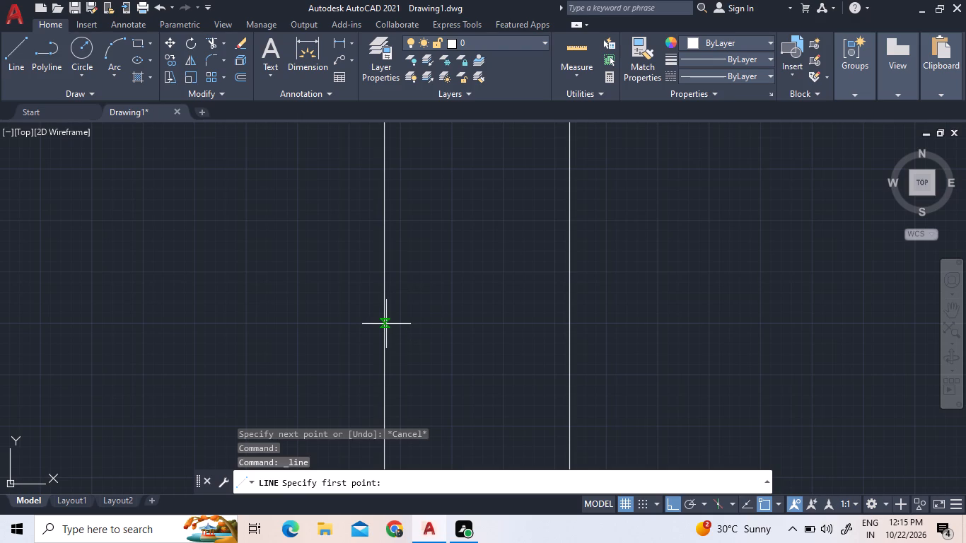
left_click(385, 323)
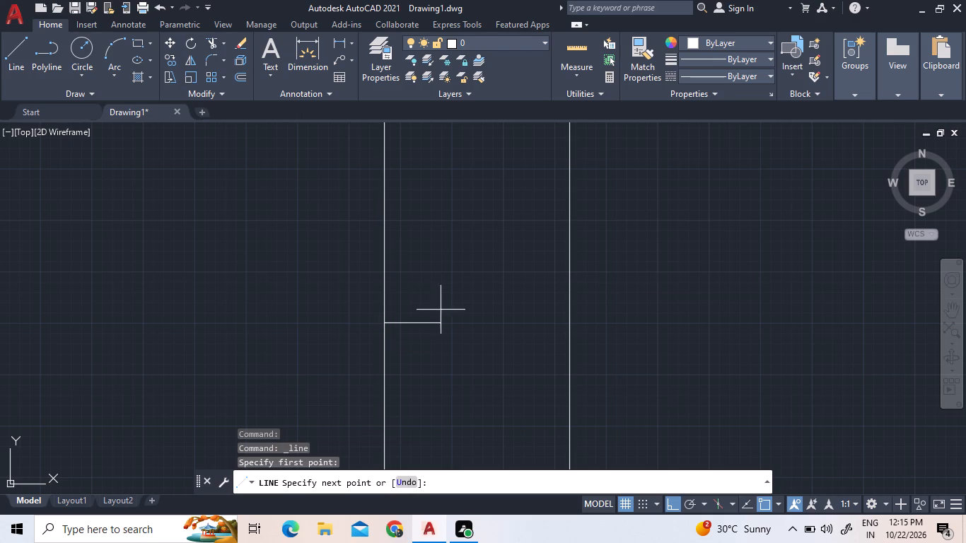
left_click(570, 325)
Draw a vertical line along the middle of the southeast bedroom's east wall, connecting the midpoints of the two window end lines.
left_click(9, 65)
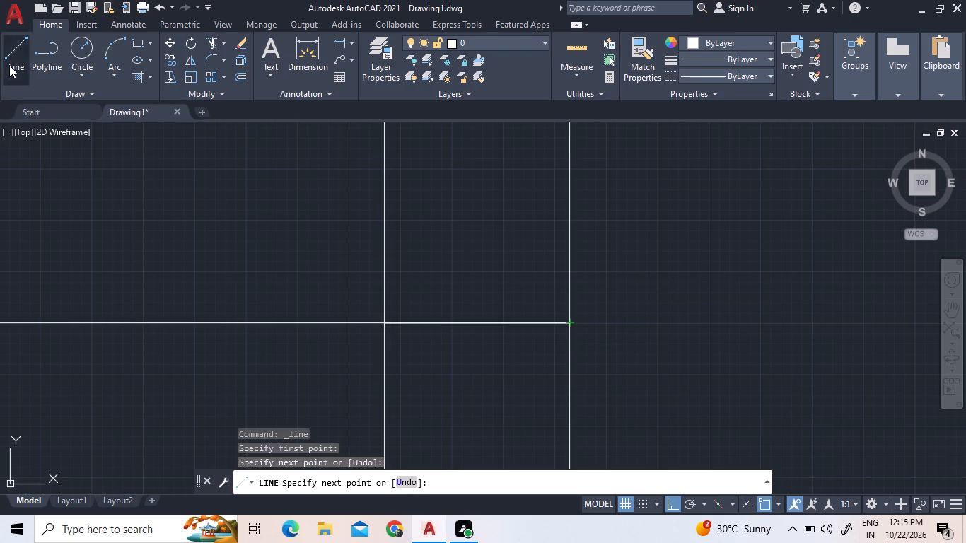
scroll(307, 44, "down", 3)
scroll(378, 95, "down", 3)
scroll(461, 260, "down", 4)
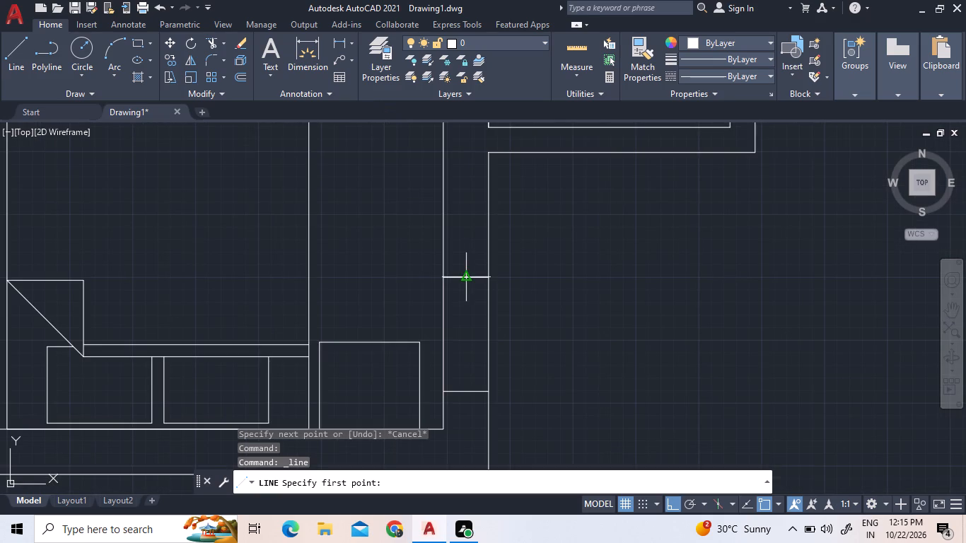
left_click(467, 276)
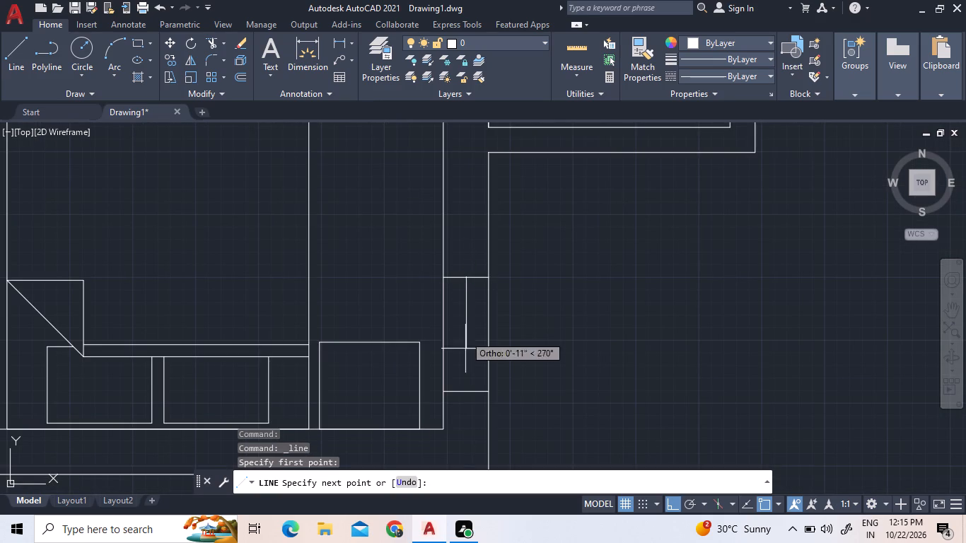
left_click(468, 391)
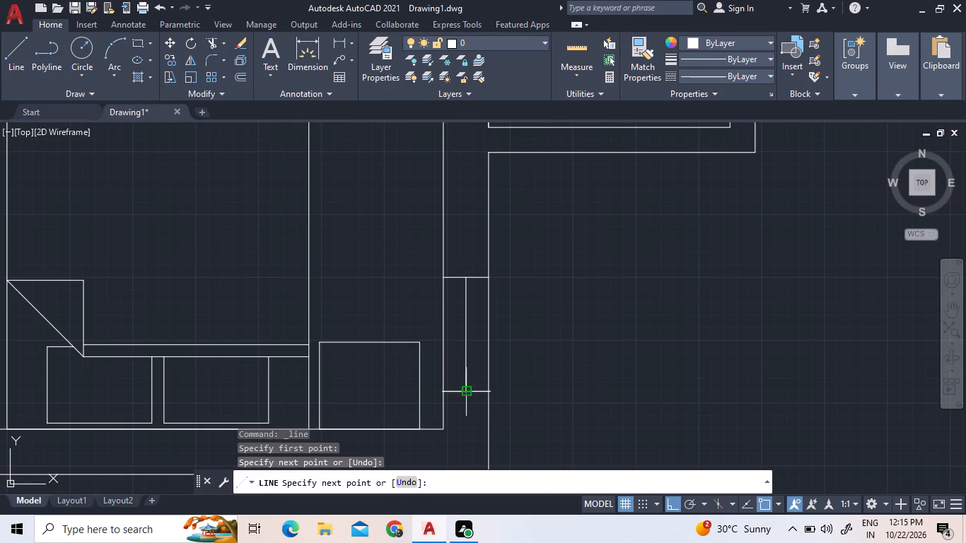
Draw a second vertical window line just west of the middle line, between the two window end lines in the southeast bedroom's east wall.
left_click(30, 63)
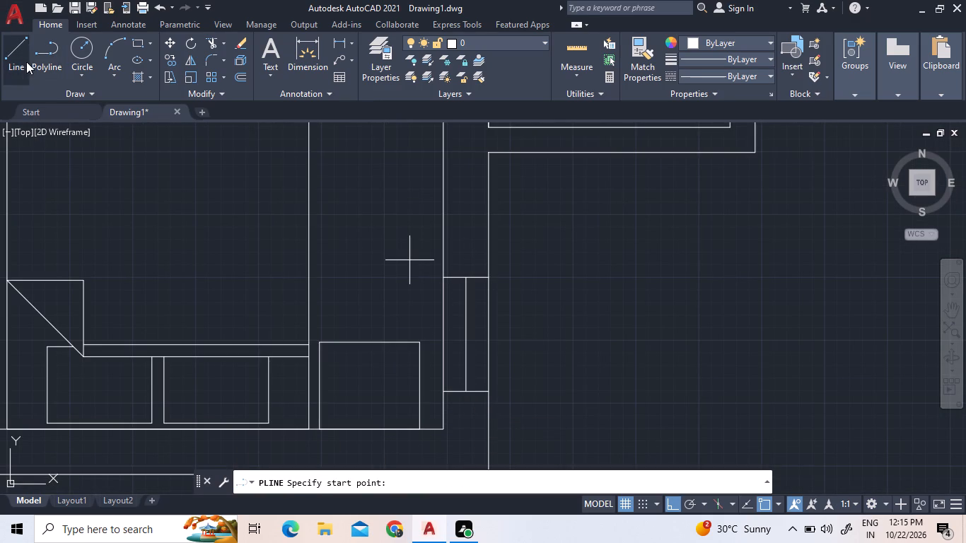
left_click(18, 59)
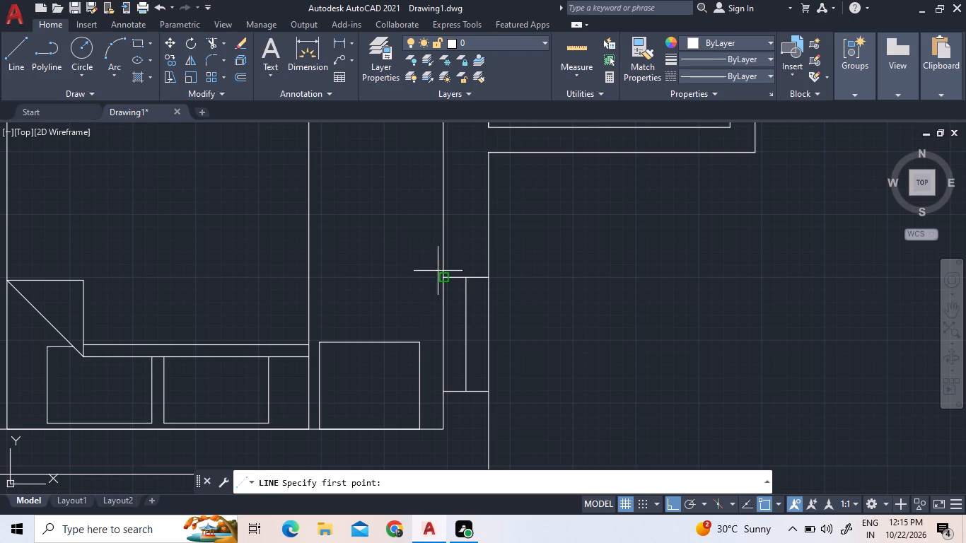
scroll(457, 278, "up", 3)
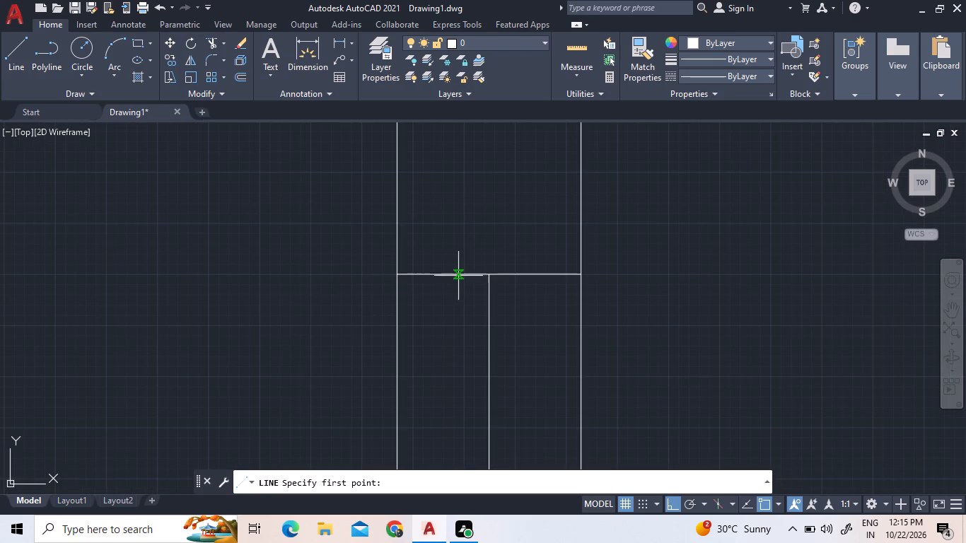
left_click(463, 276)
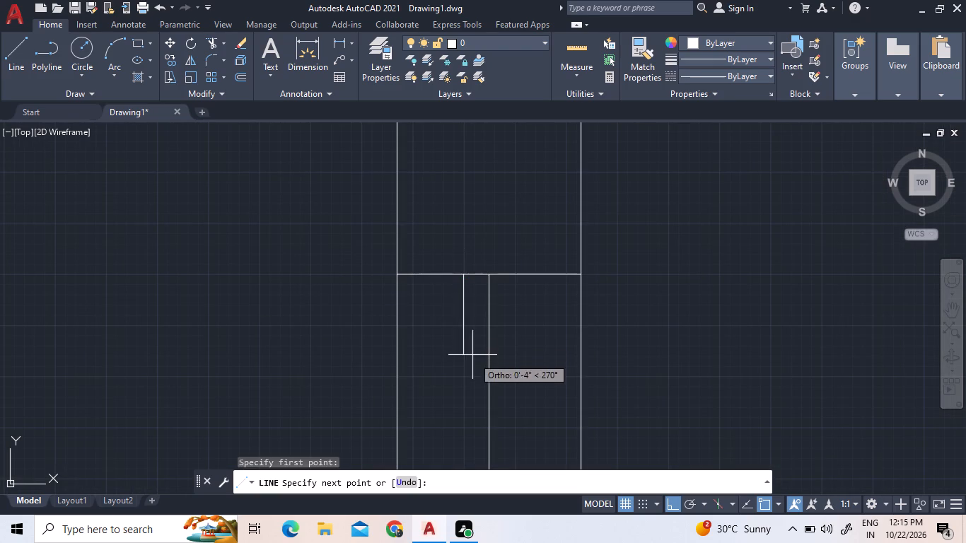
scroll(472, 354, "down", 5)
scroll(467, 424, "up", 4)
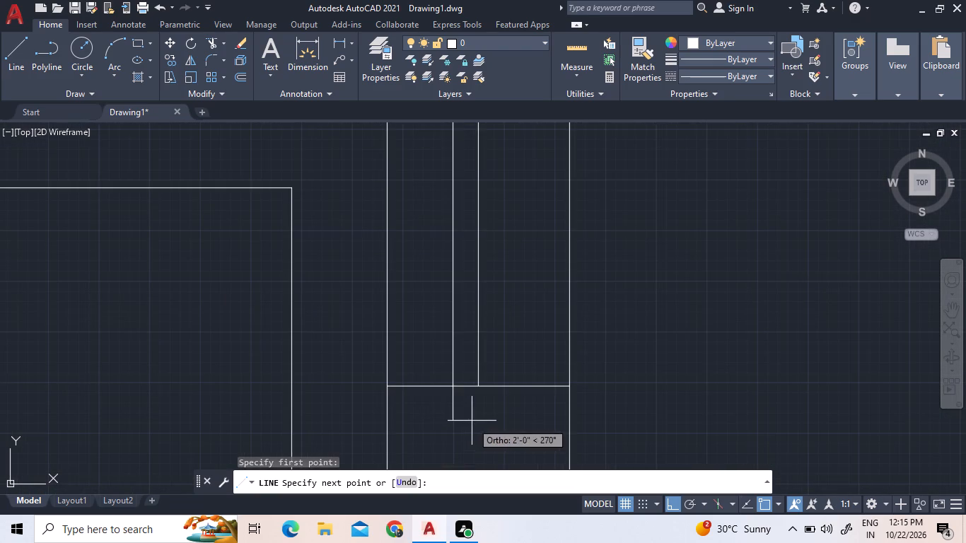
left_click(456, 388)
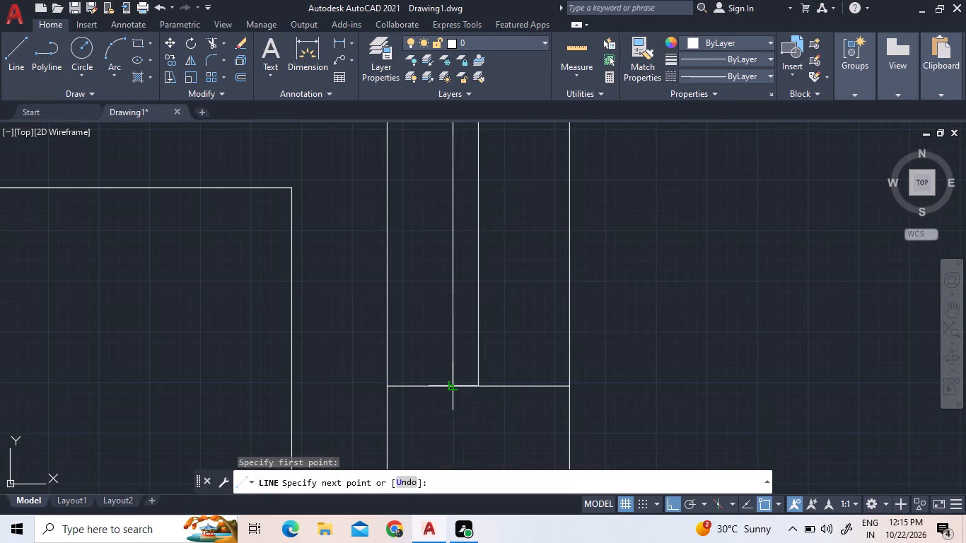
right_click(544, 338)
left_click(552, 352)
scroll(534, 381, "down", 4)
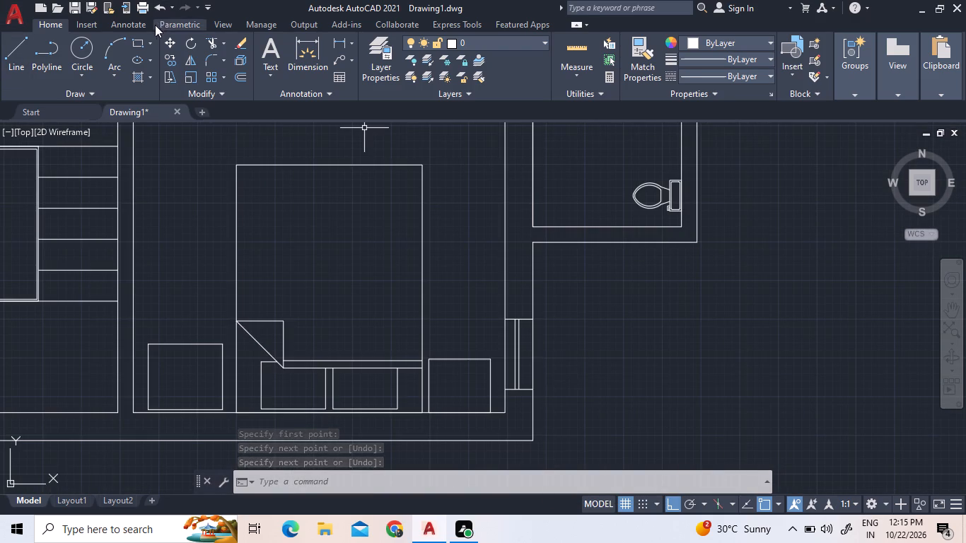
Draw a rectangle outside the southeast bedroom from the window's northeast corner up to the southern bathroom's south wall.
left_click(137, 47)
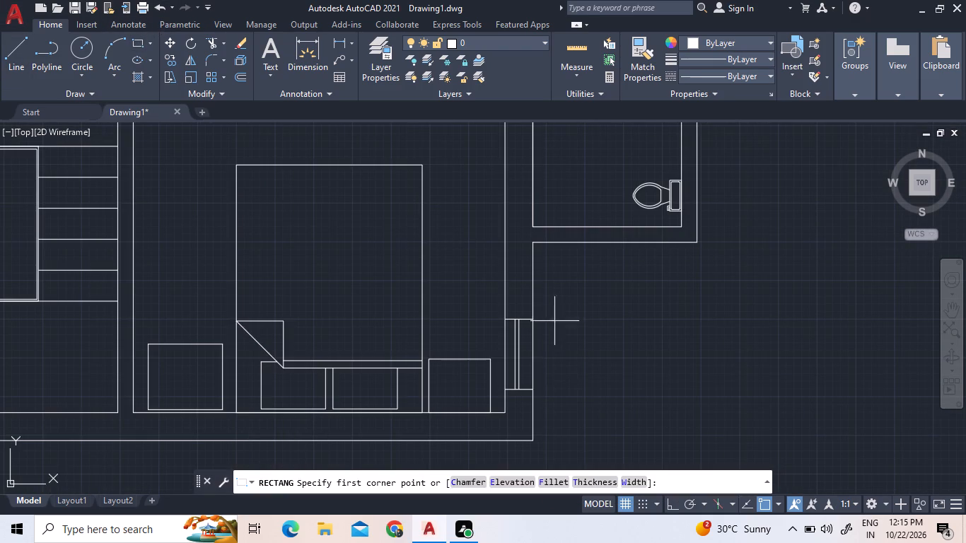
scroll(533, 319, "up", 4)
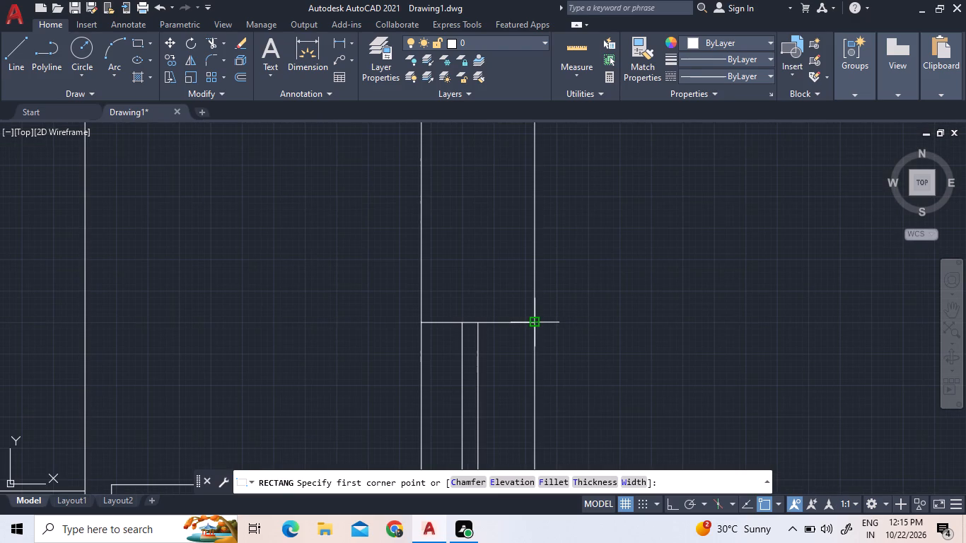
left_click(539, 327)
scroll(749, 195, "down", 3)
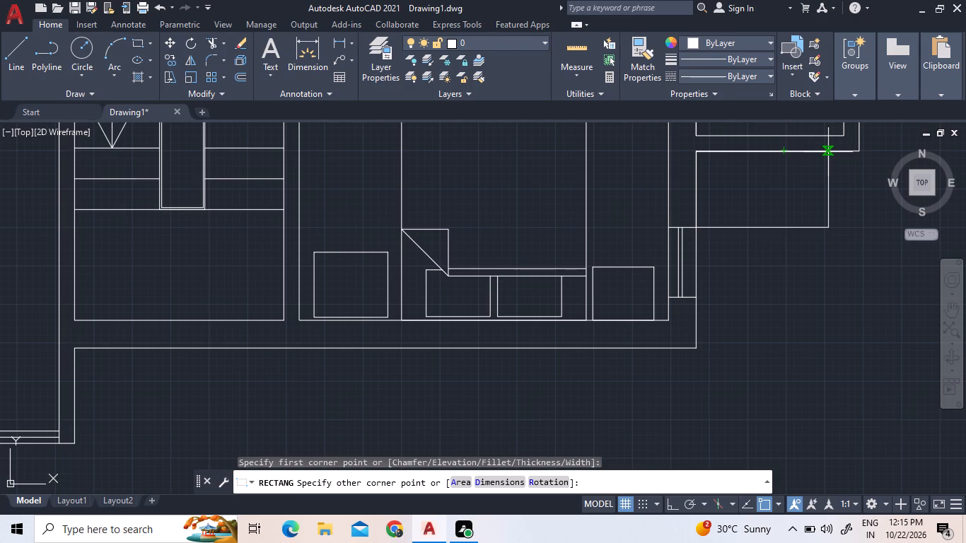
left_click(828, 152)
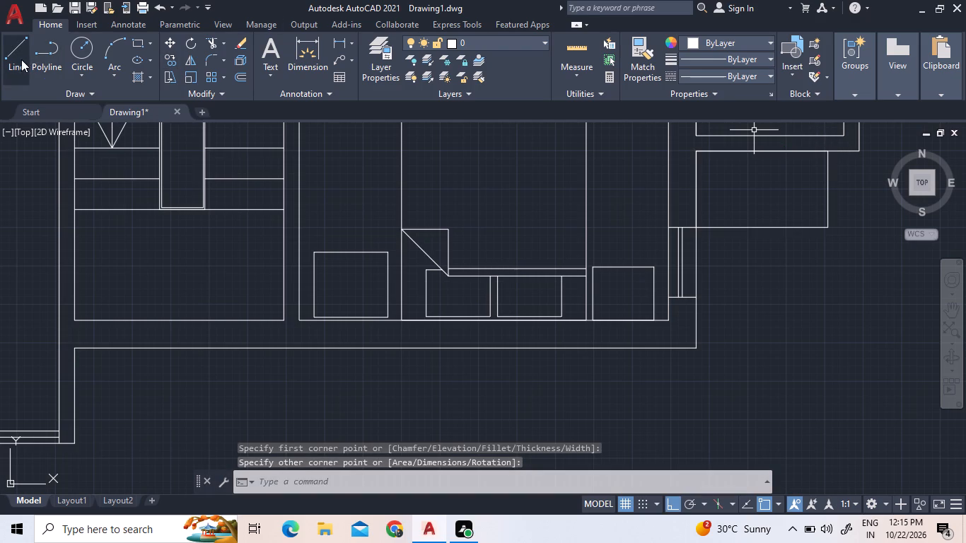
Draw both diagonals across the rectangle below the southern bathroom, joining its opposite corners into an X.
left_click(21, 62)
scroll(21, 63, "down", 1)
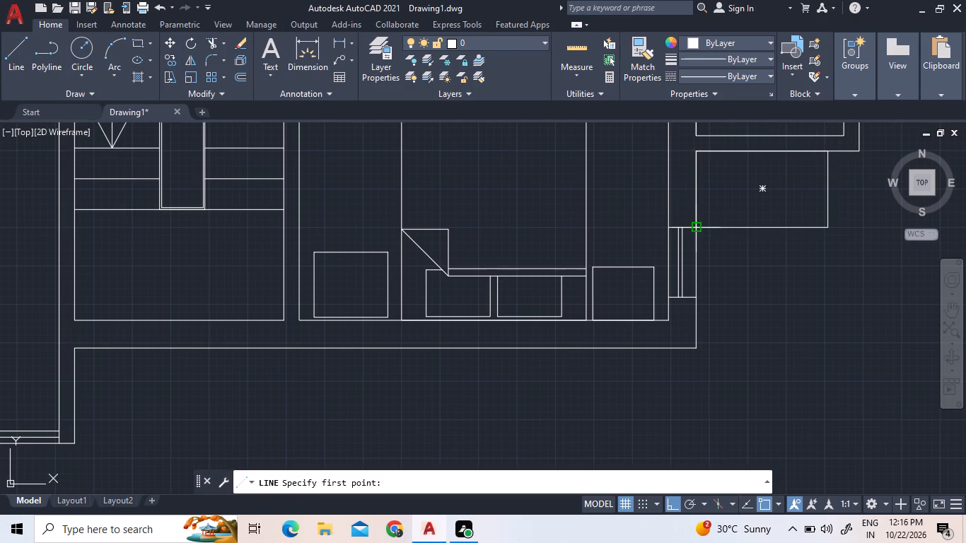
left_click(694, 226)
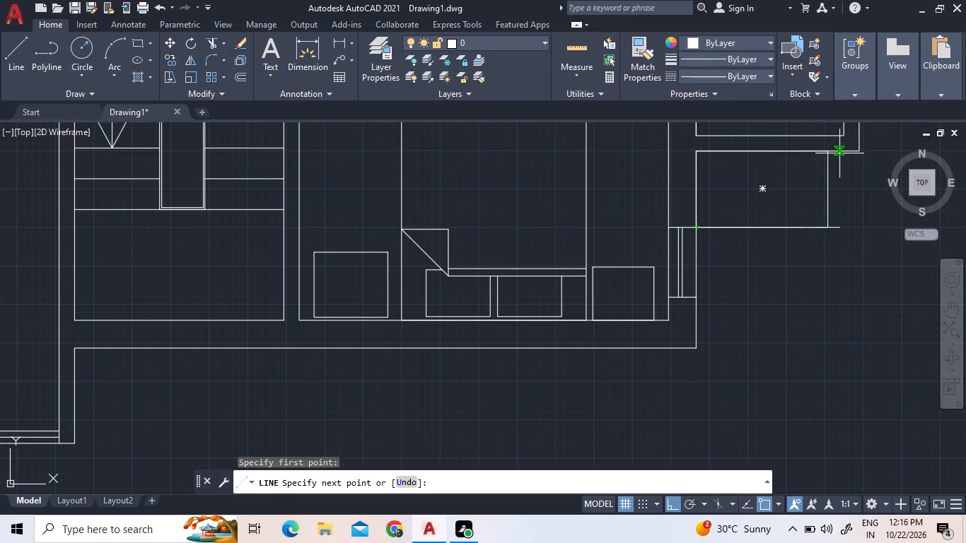
left_click(827, 153)
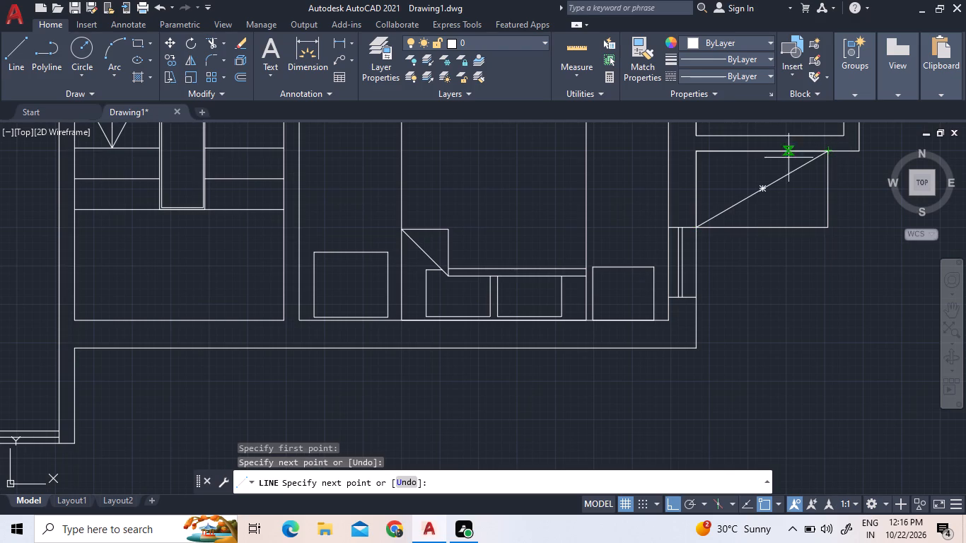
left_click(19, 74)
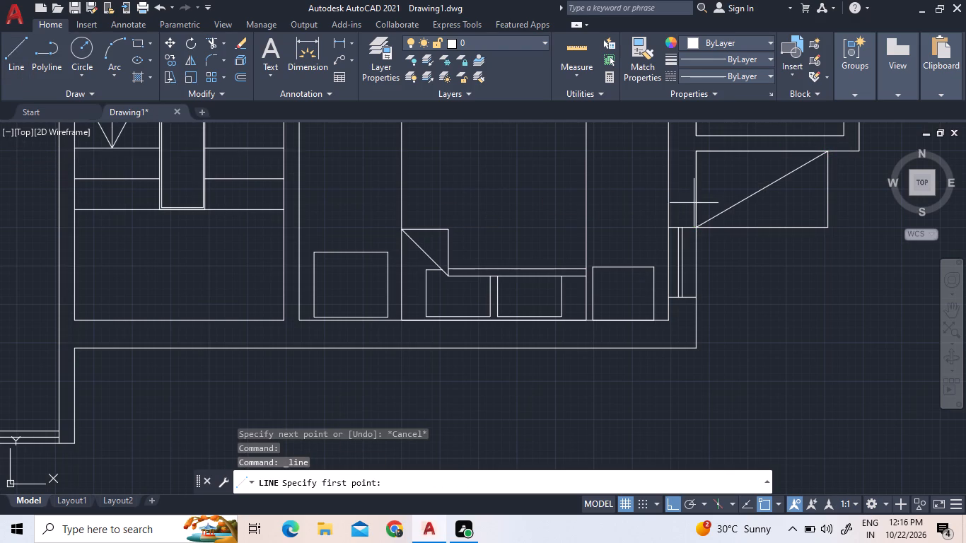
left_click(697, 151)
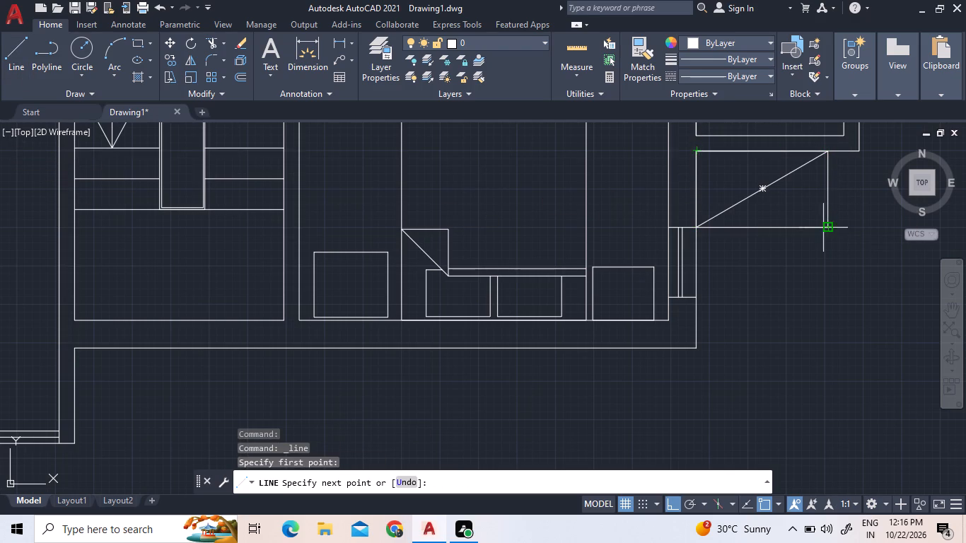
left_click(825, 225)
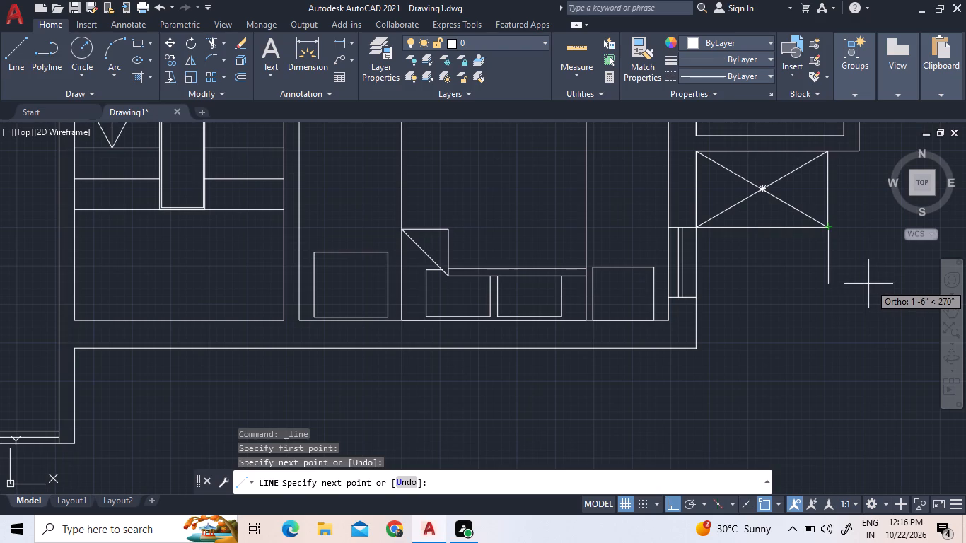
right_click(866, 283)
left_click(882, 298)
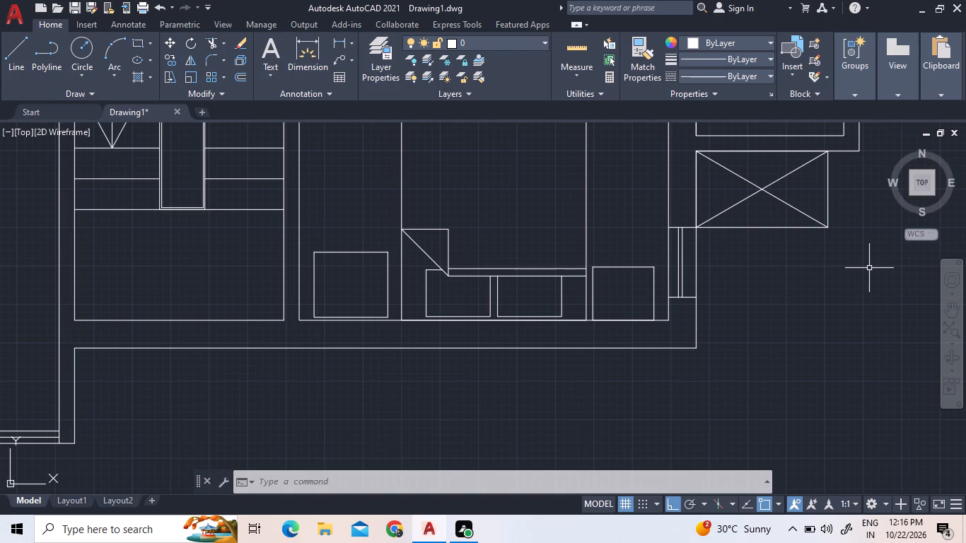
Look over the whole floor plan, from the east-side rooms to the staircase and the southern walls.
scroll(862, 284, "down", 2)
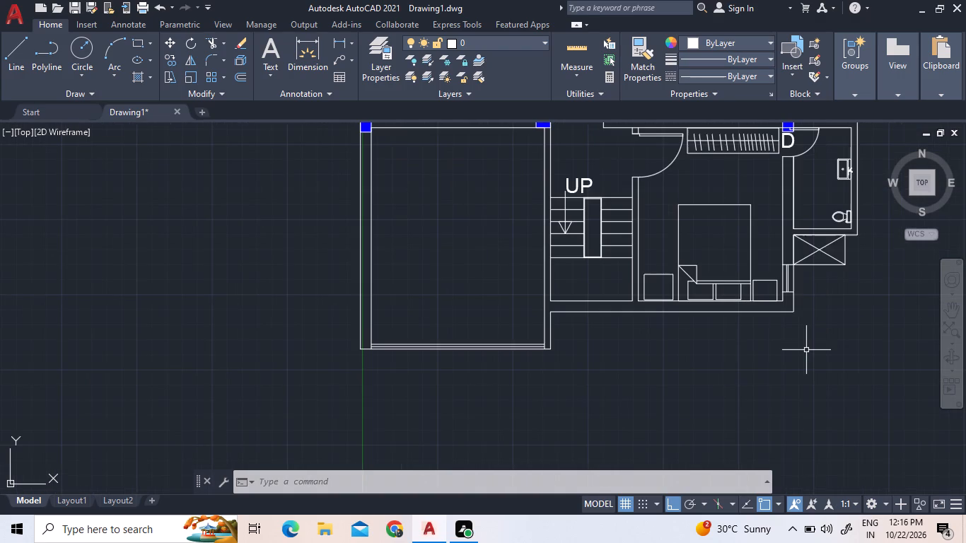
middle_click_drag(805, 351, 465, 437)
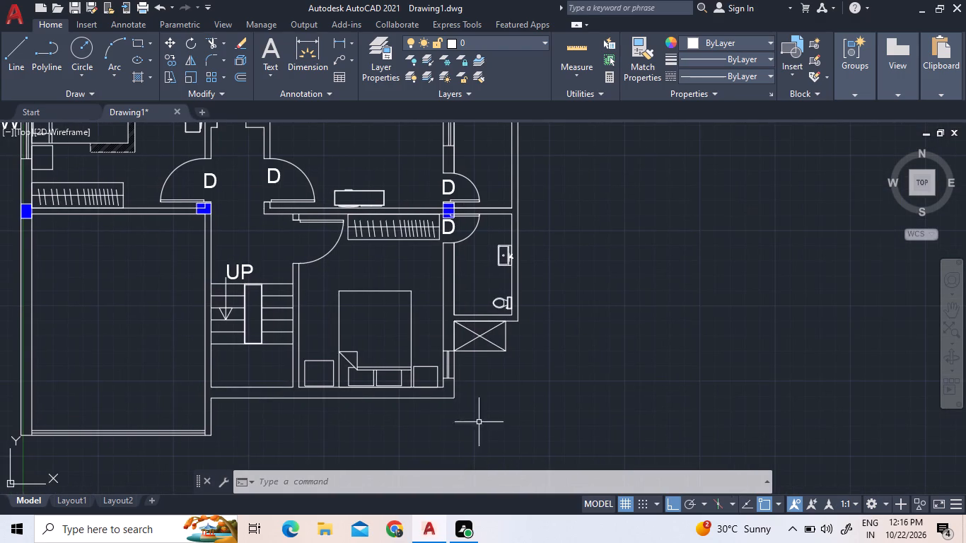
scroll(544, 370, "down", 2)
scroll(537, 209, "up", 1)
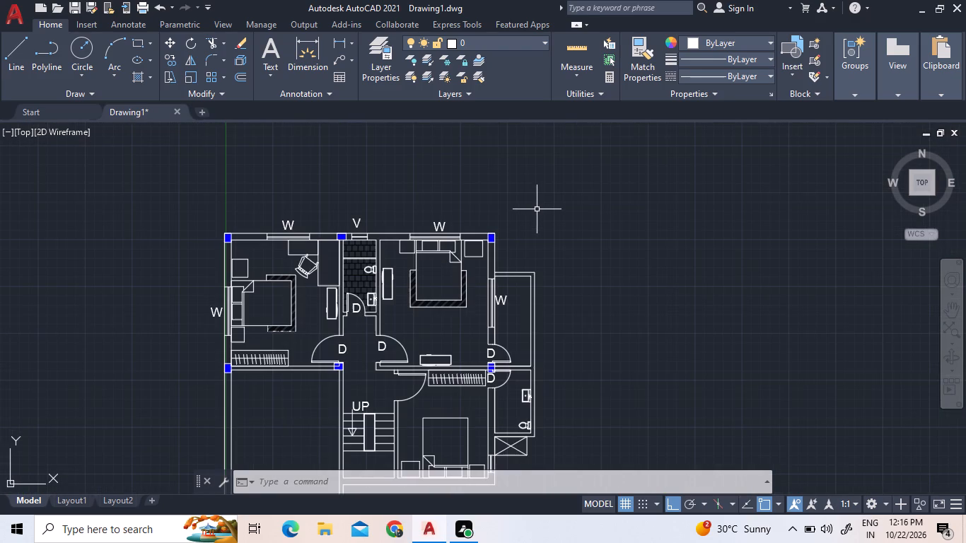
scroll(508, 334, "up", 2)
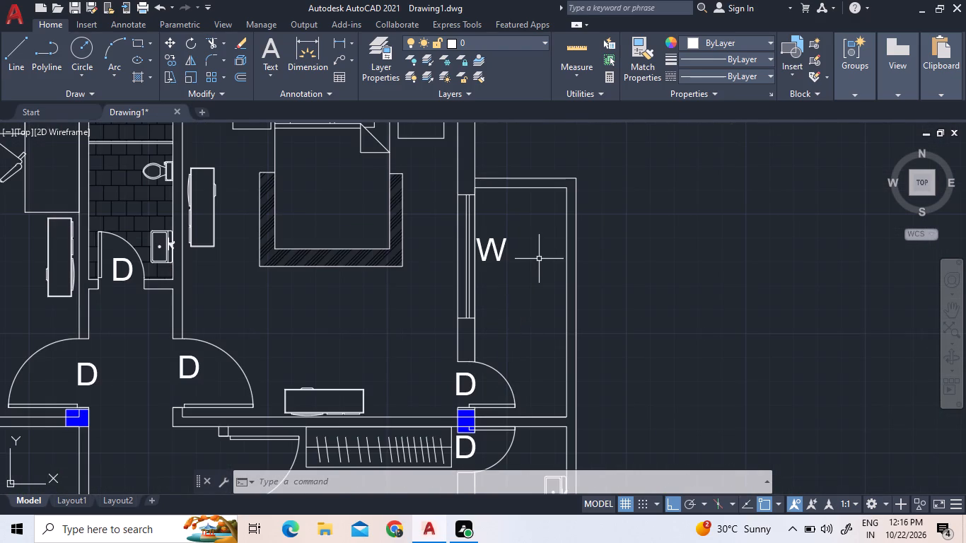
scroll(539, 259, "down", 2)
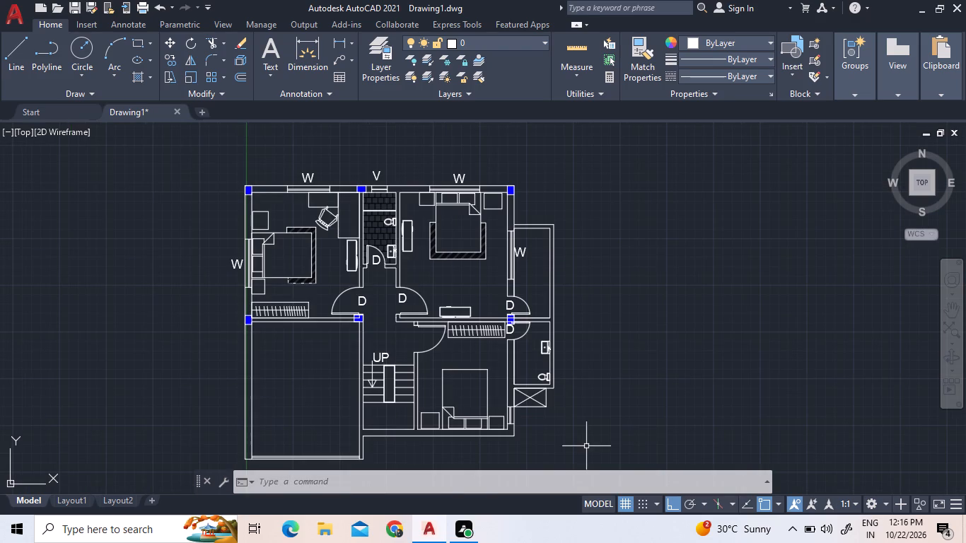
middle_click_drag(570, 440, 541, 419)
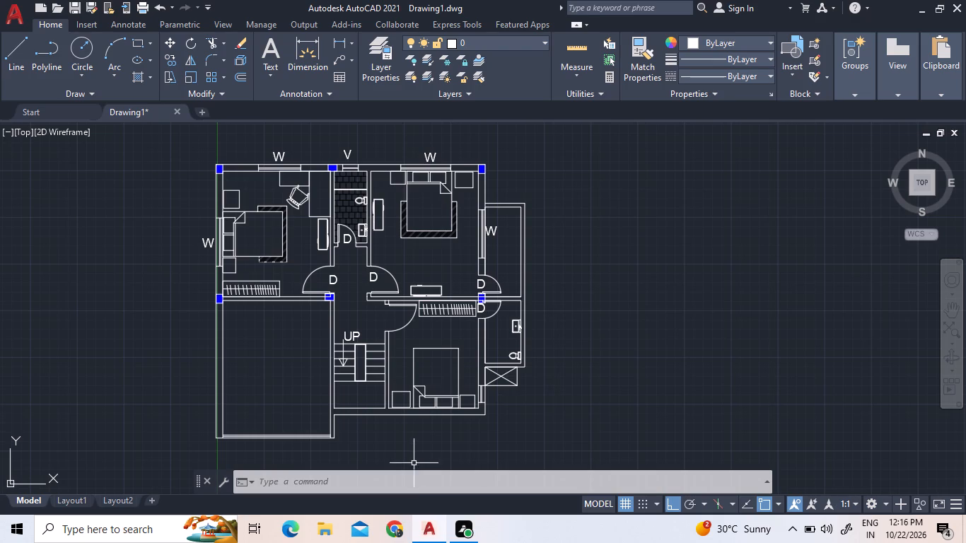
middle_click_drag(398, 457, 391, 413)
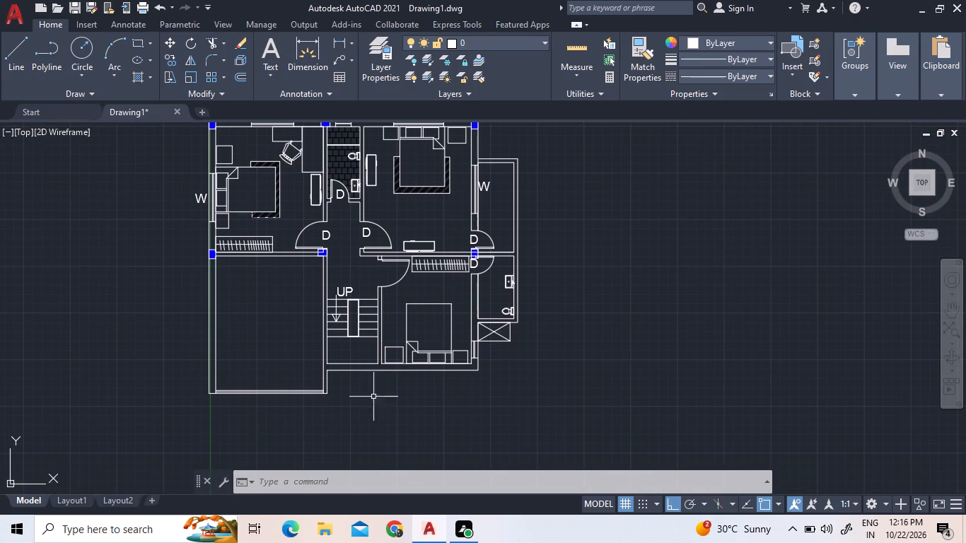
scroll(340, 364, "up", 2)
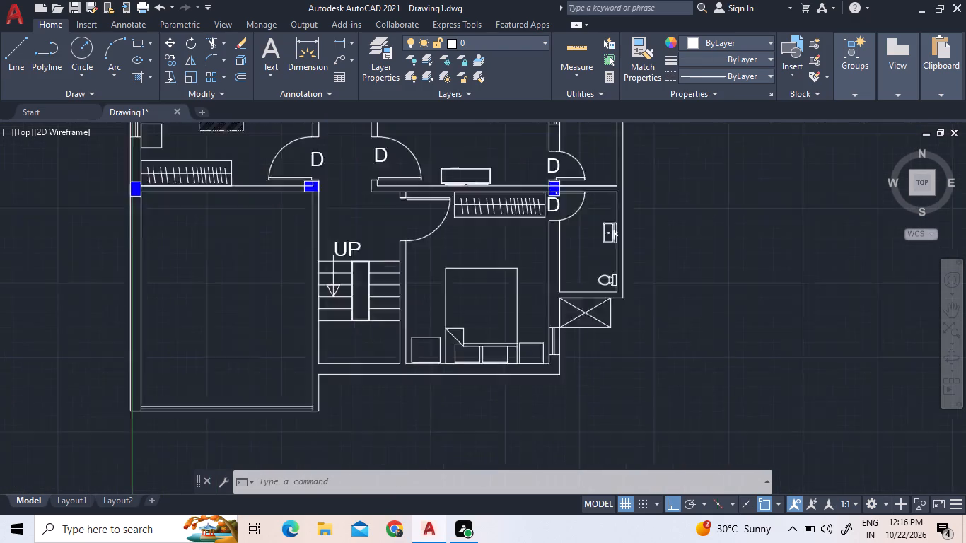
scroll(340, 361, "down", 1)
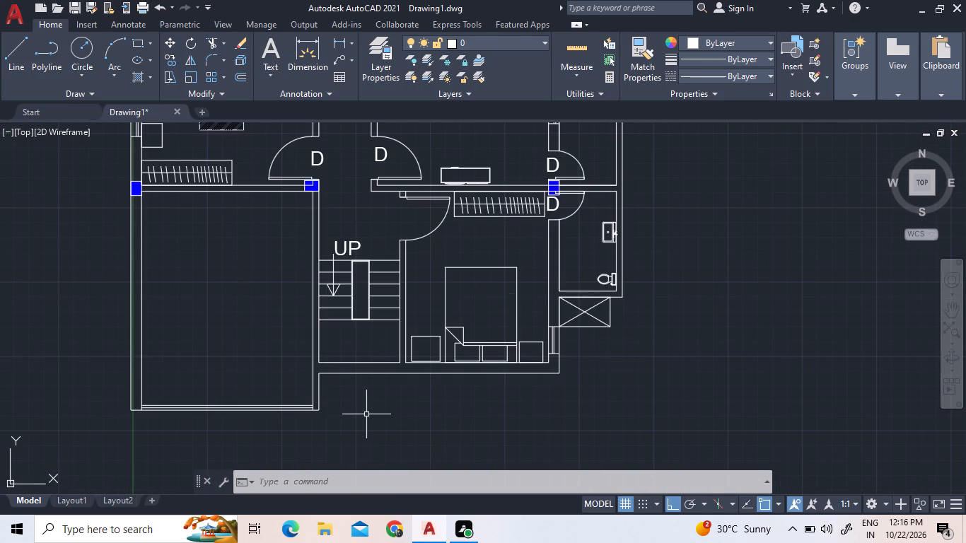
Draw two vertical lines across the south wall below the staircase landing as window ends.
scroll(365, 410, "up", 1)
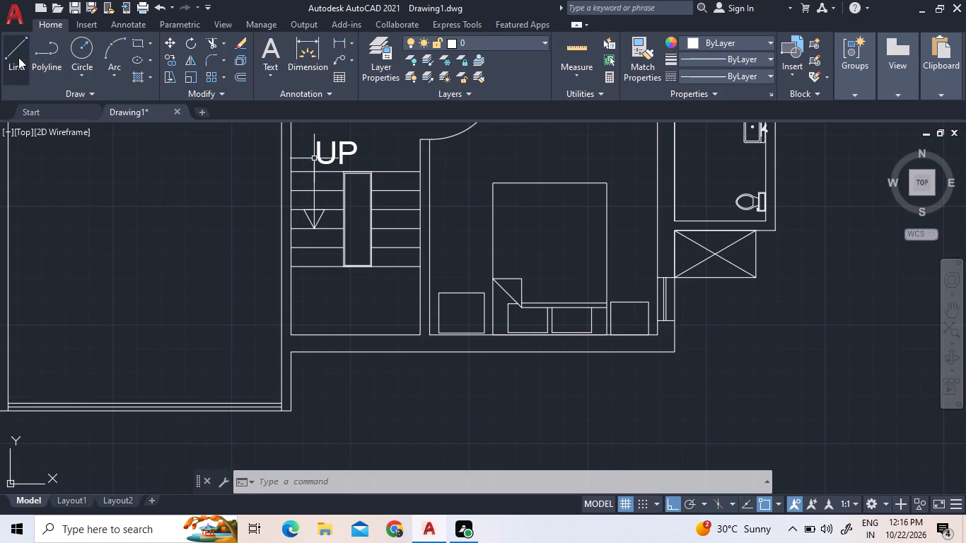
left_click(18, 57)
scroll(393, 401, "up", 4)
scroll(383, 453, "down", 3)
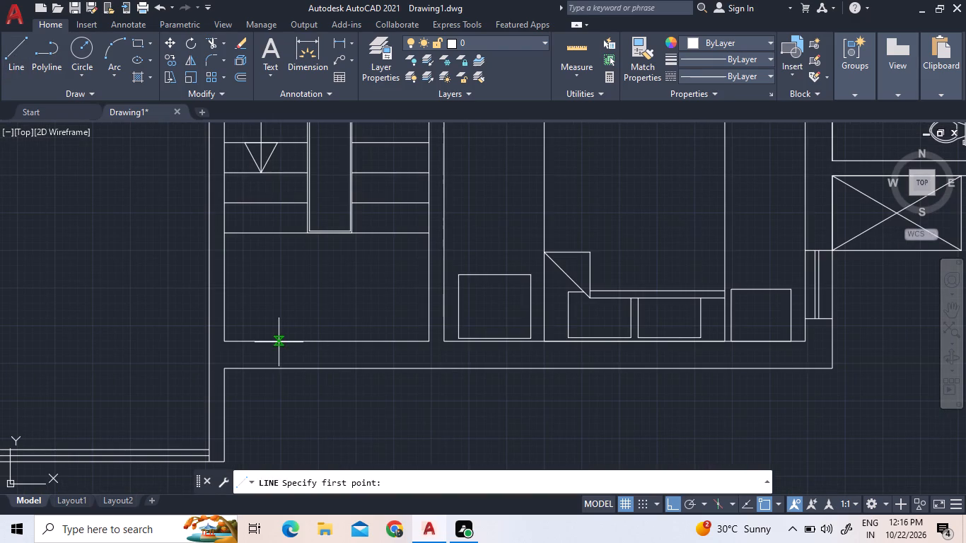
left_click(279, 342)
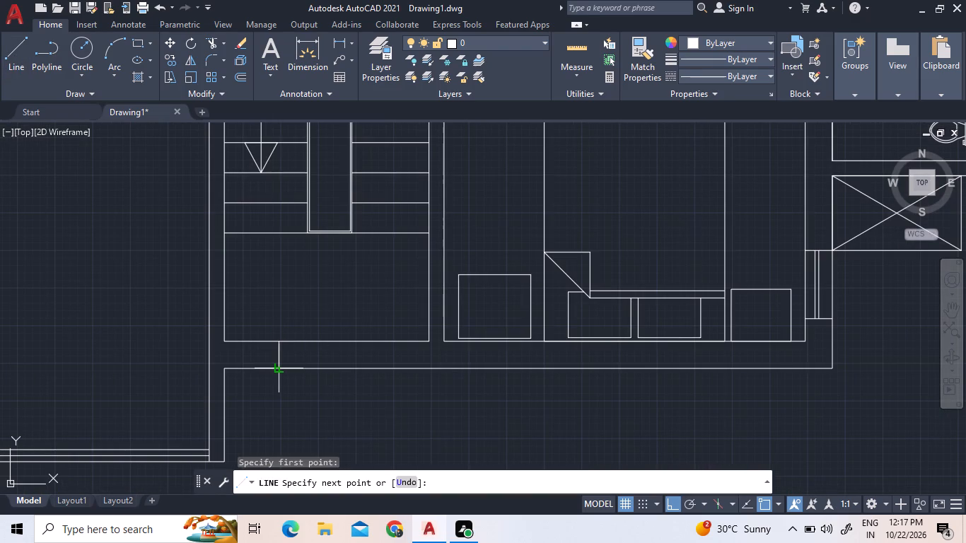
left_click(277, 369)
left_click(19, 59)
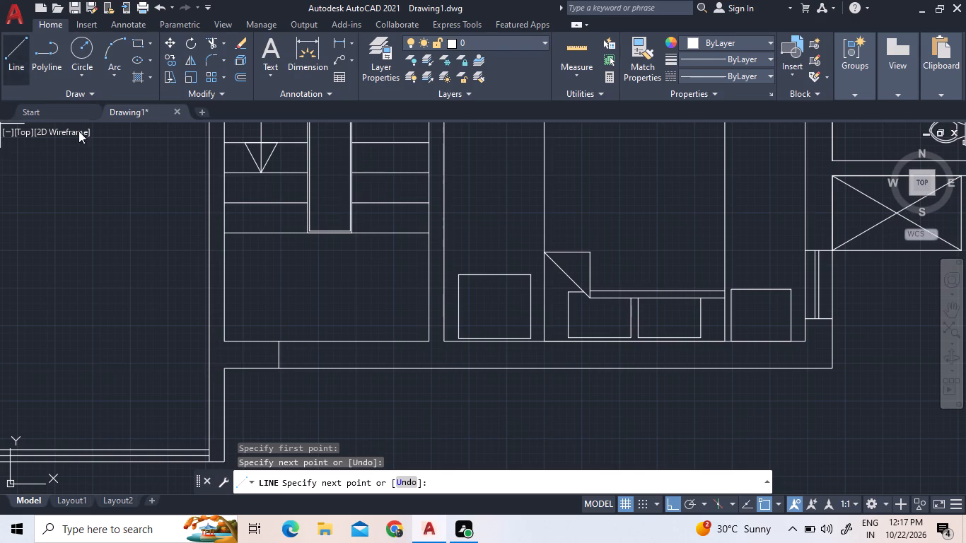
left_click(360, 342)
left_click(359, 372)
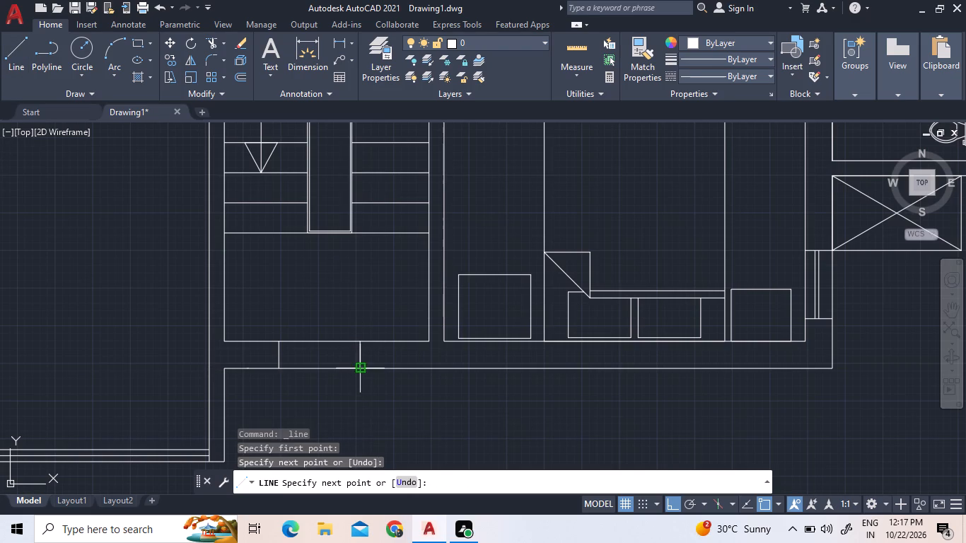
Draw a horizontal line along the middle of the staircase's south wall, connecting the midpoints of the two window end lines.
left_click(28, 66)
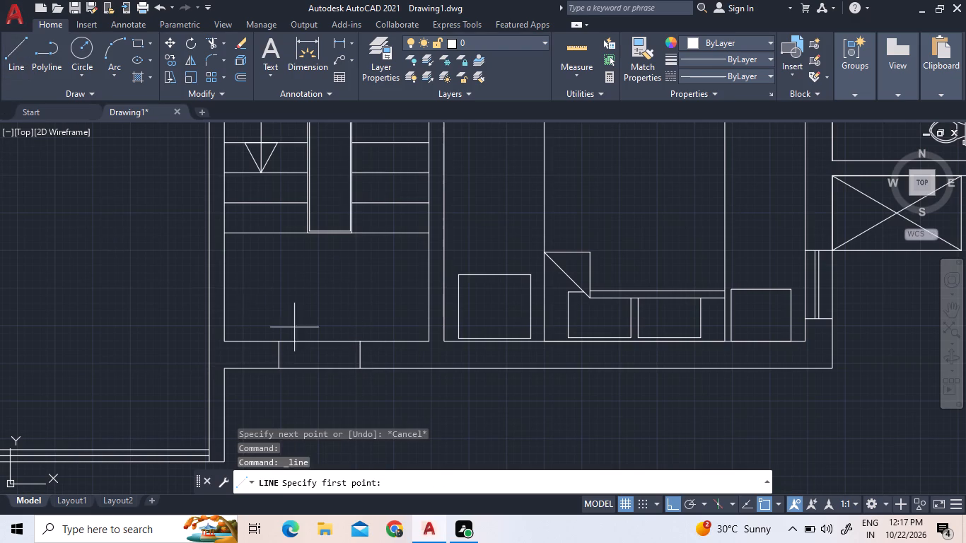
scroll(344, 356, "up", 2)
left_click(380, 355)
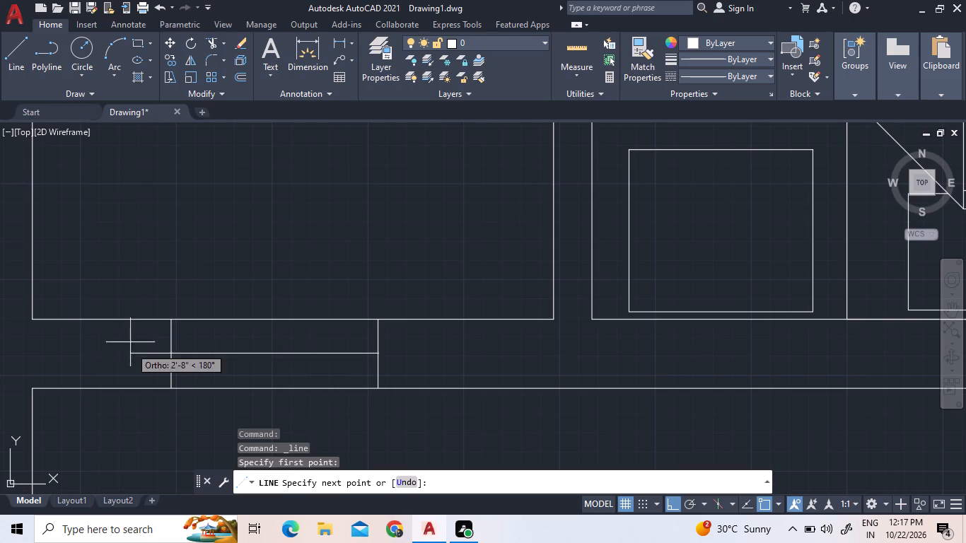
left_click(171, 356)
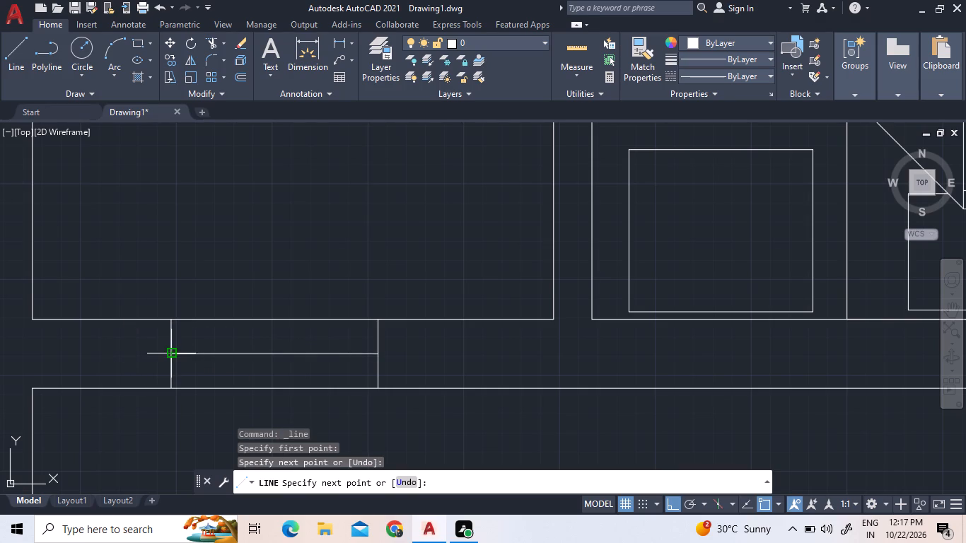
Draw a second horizontal line just above the middle line of the staircase's south window, joining its two end lines.
left_click(30, 55)
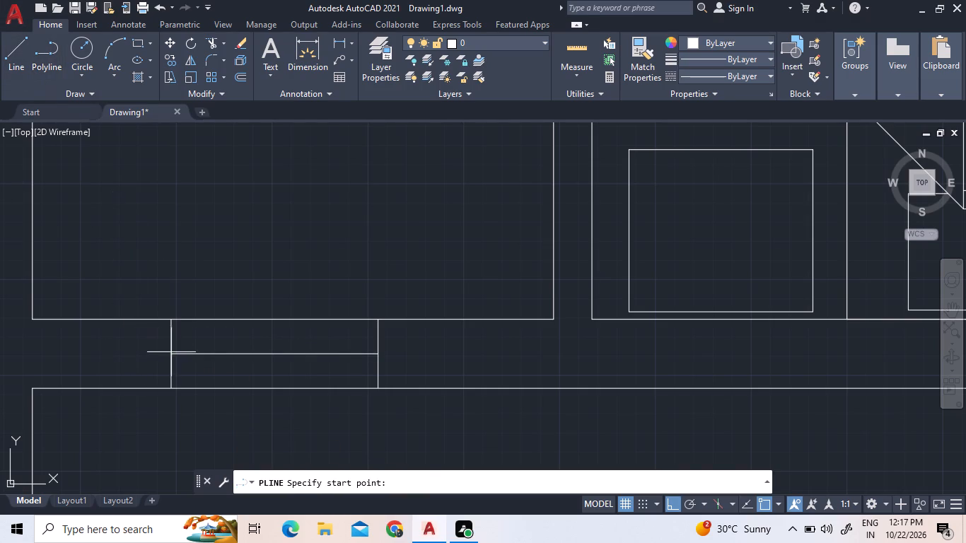
left_click(172, 347)
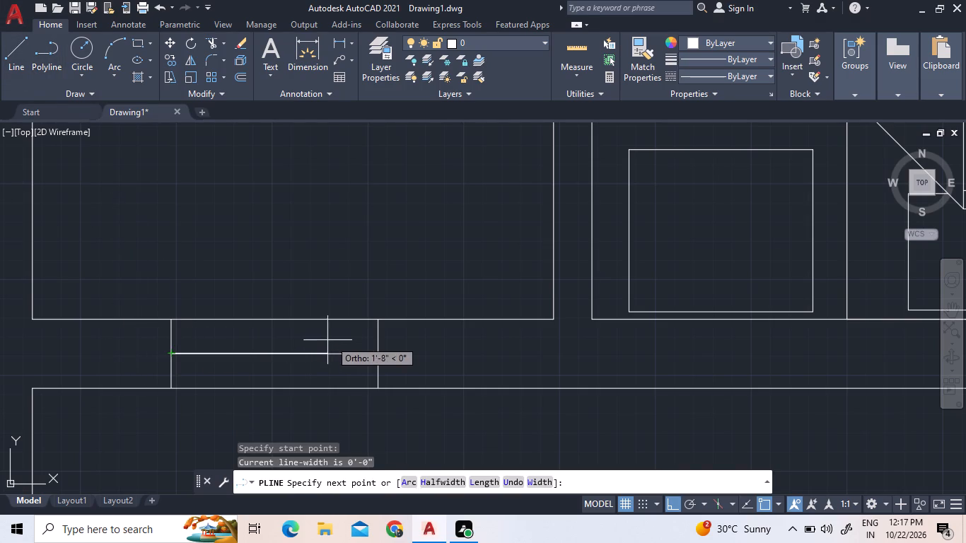
left_click(29, 58)
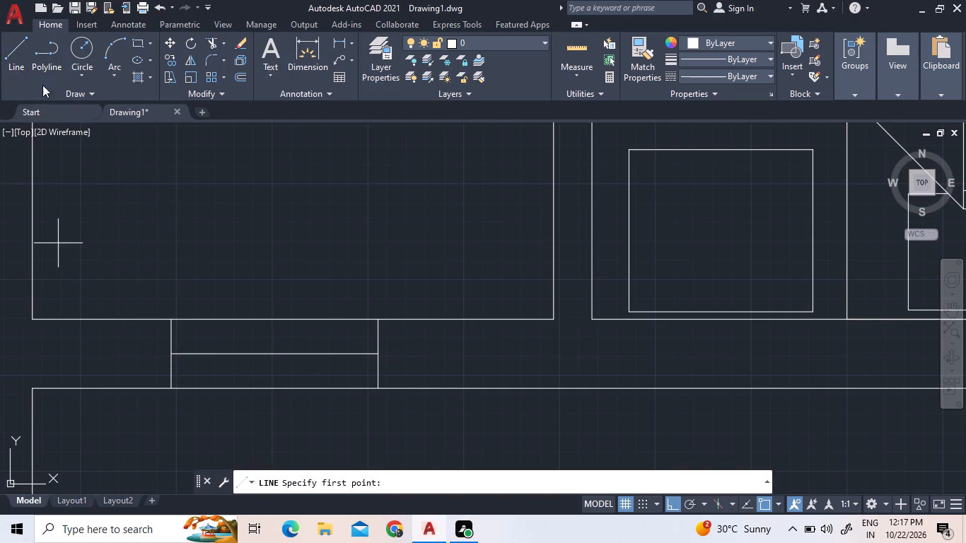
left_click(21, 59)
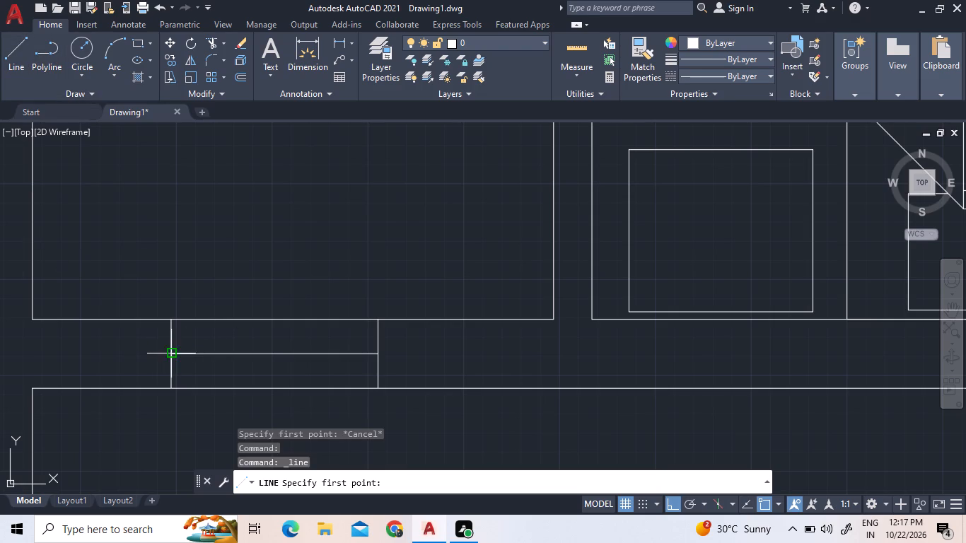
scroll(170, 341, "up", 2)
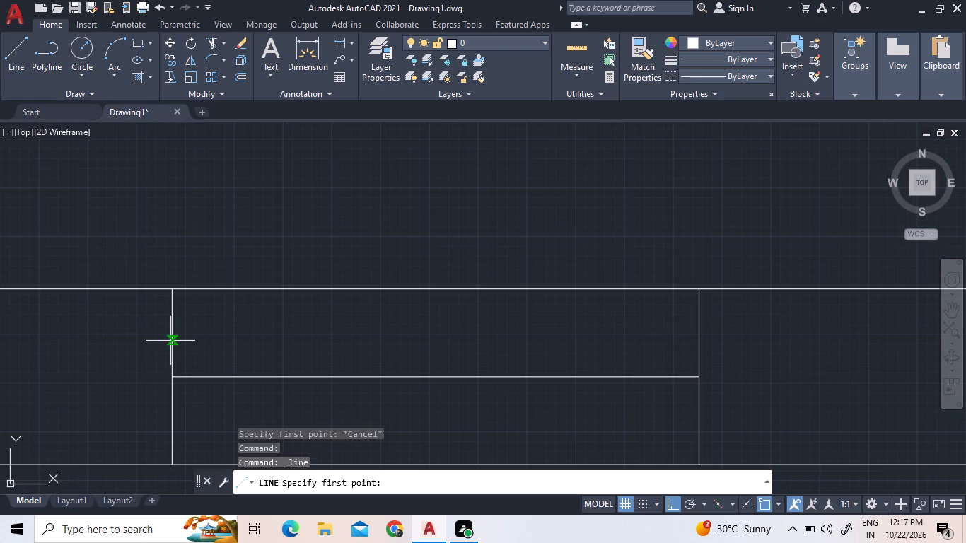
left_click(175, 346)
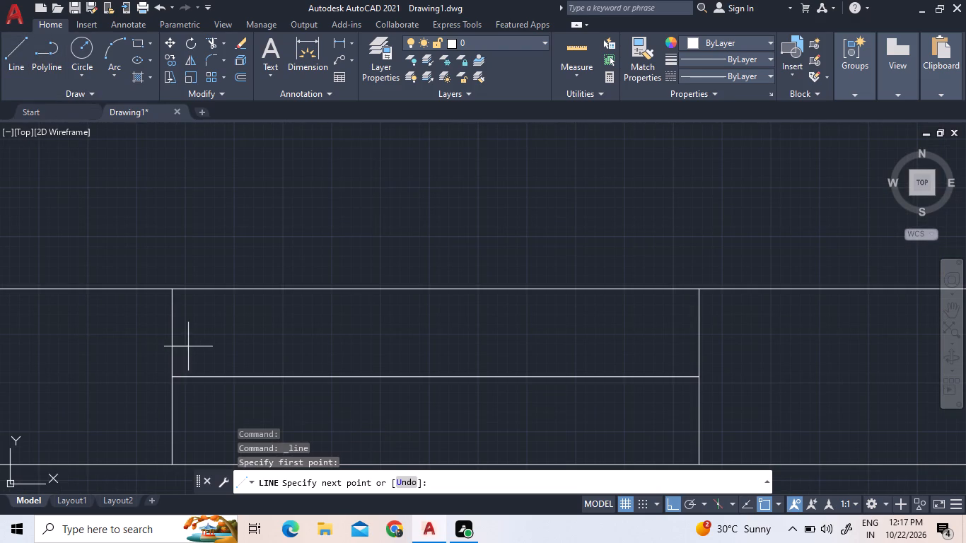
left_click(702, 351)
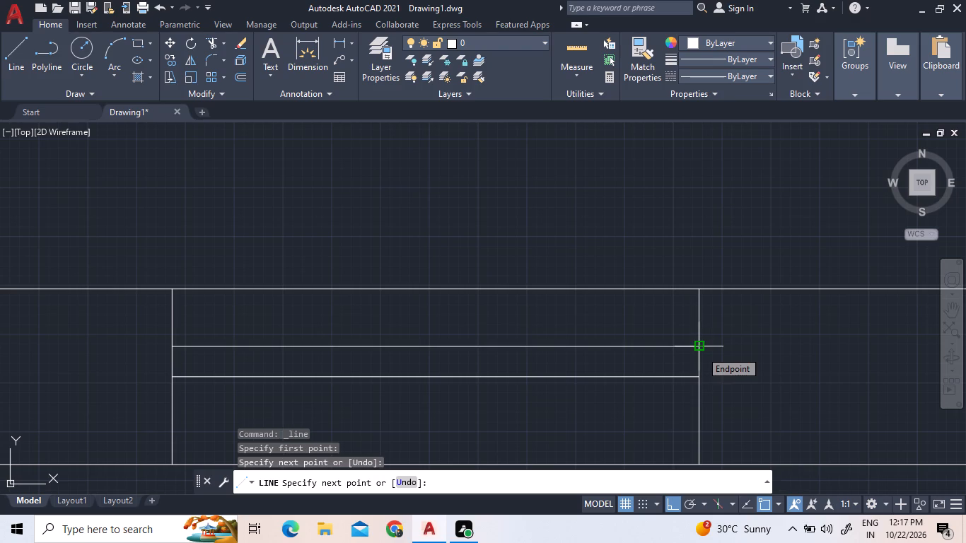
scroll(421, 327, "down", 3)
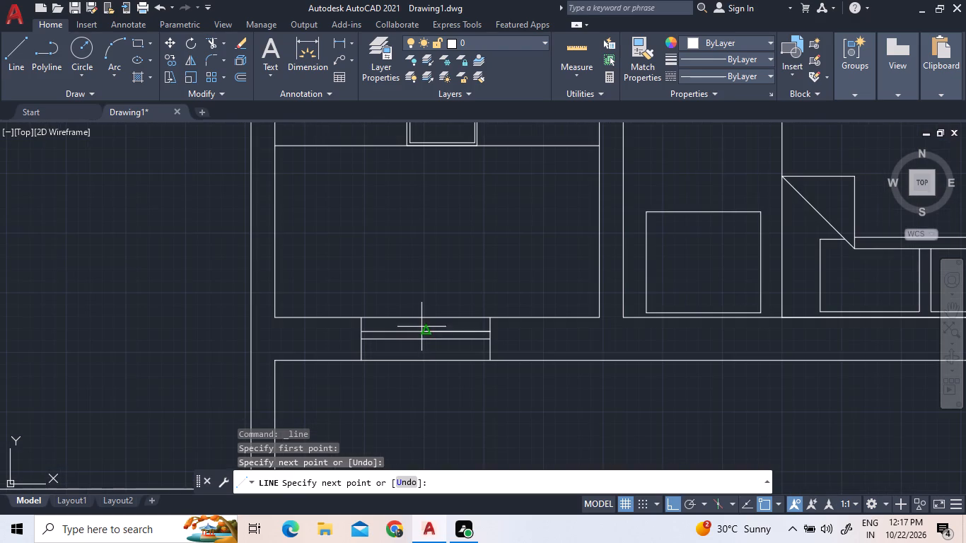
key("Escape")
scroll(589, 451, "down", 2)
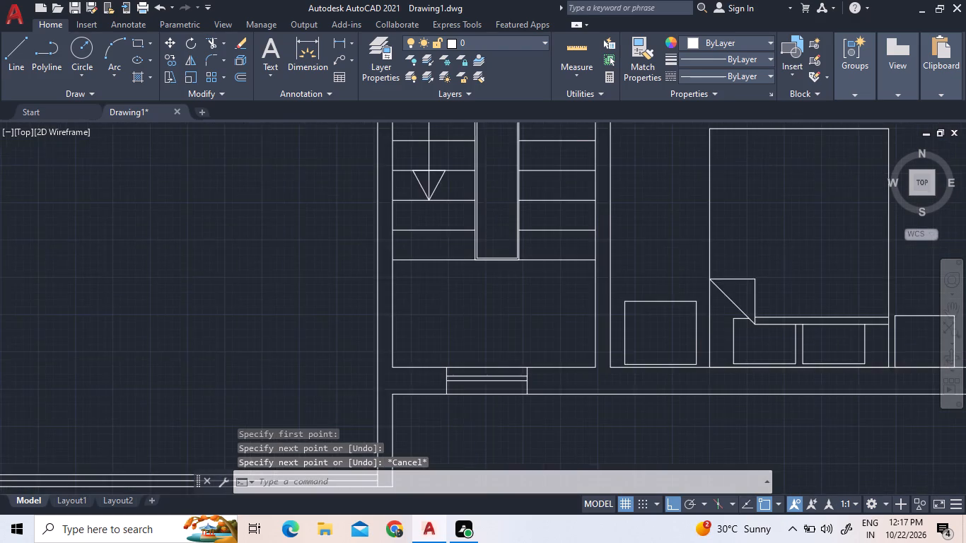
Copy the blue column hatch from its bottom midpoint at the east wall's door junction down to the southeast bedroom's outer corner.
scroll(603, 461, "down", 1)
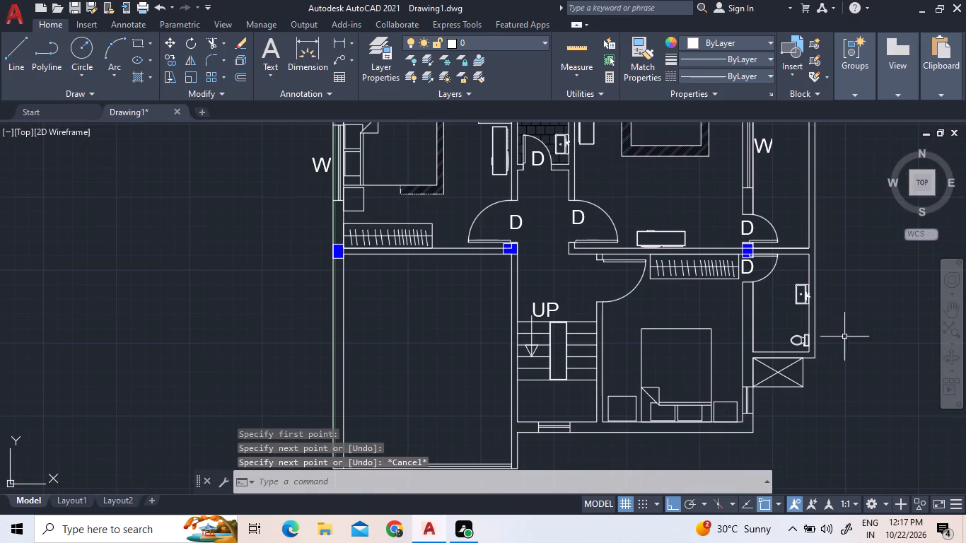
scroll(772, 256, "up", 2)
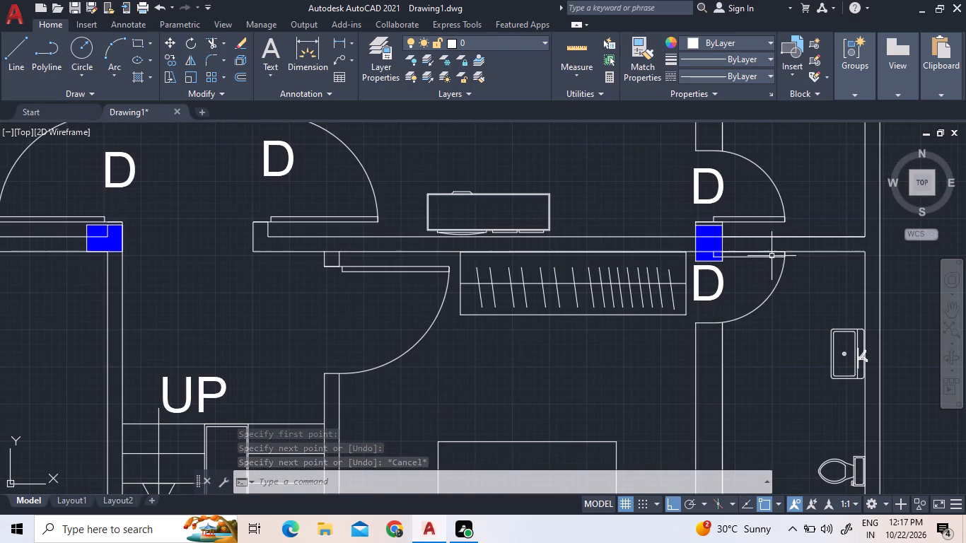
scroll(737, 252, "up", 2)
left_click(722, 235)
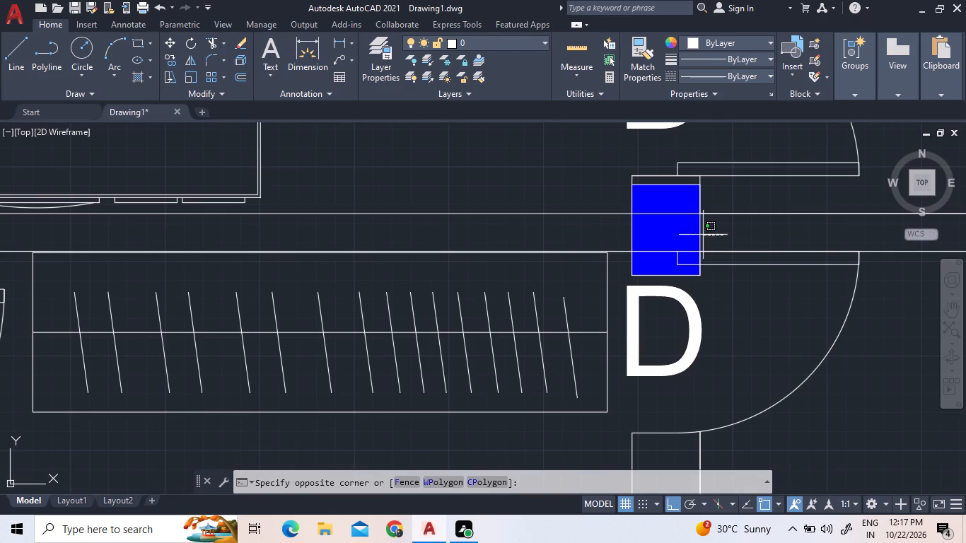
left_click(576, 237)
right_click(543, 183)
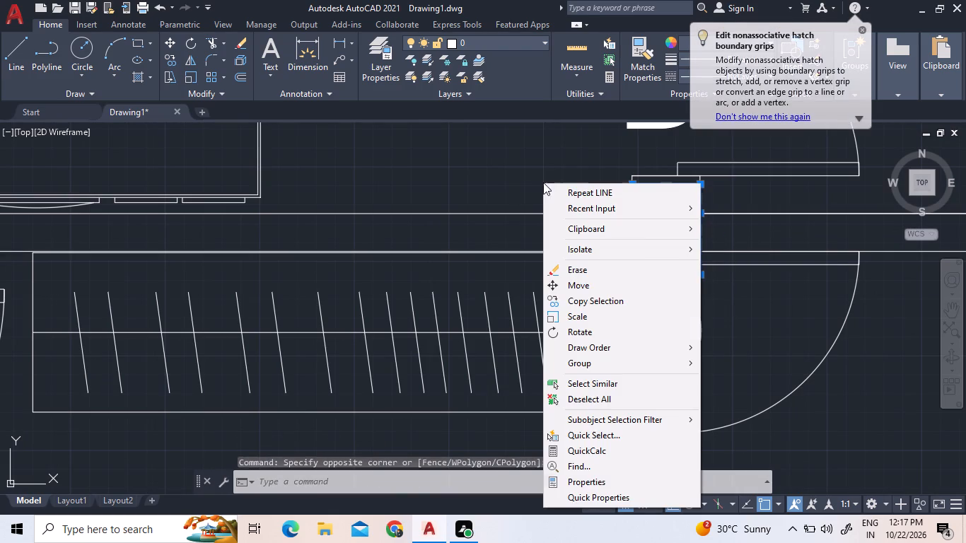
left_click(678, 300)
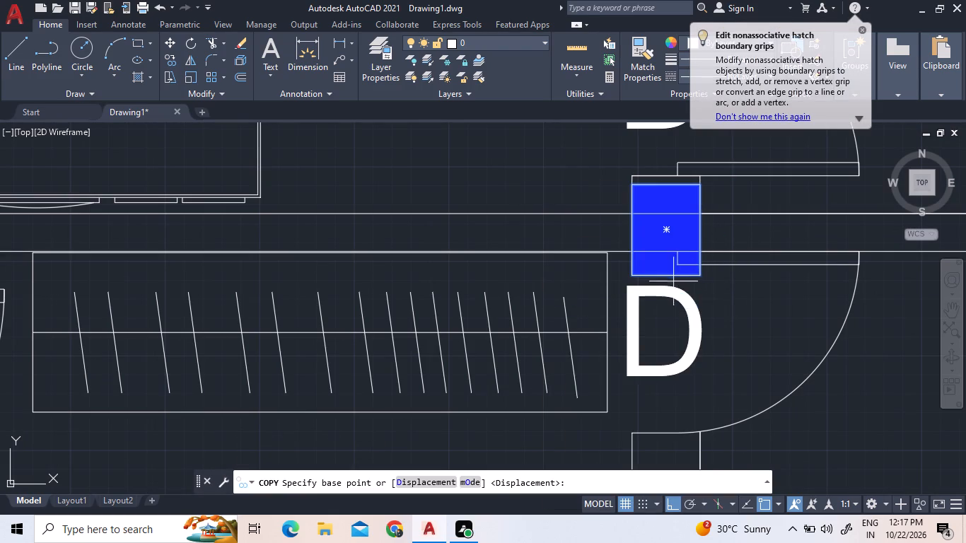
left_click(668, 271)
scroll(681, 328, "down", 5)
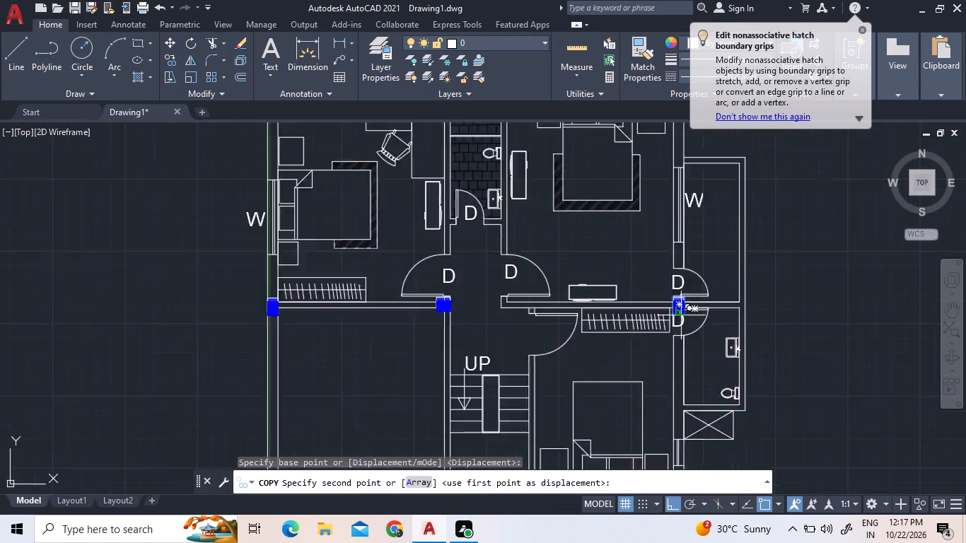
scroll(681, 434, "up", 3)
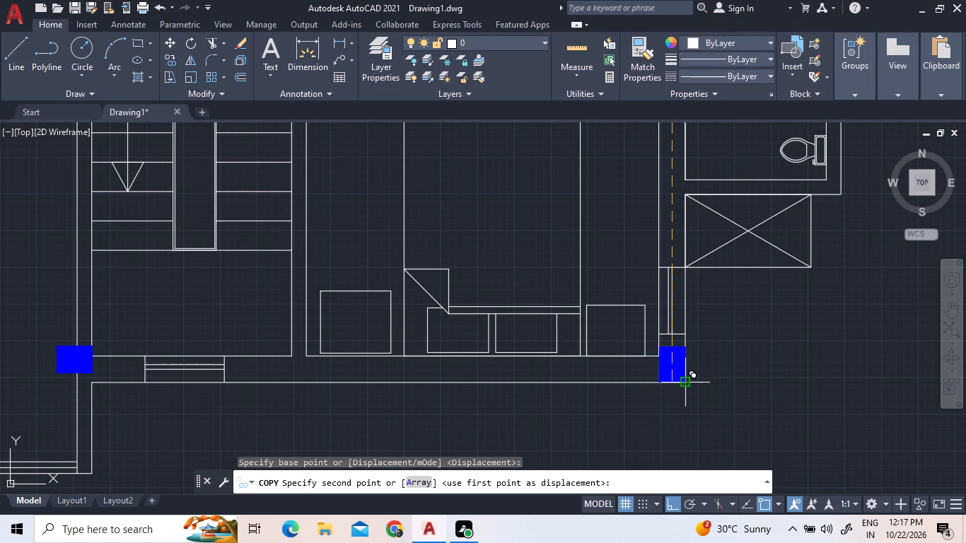
scroll(723, 531, "down", 6)
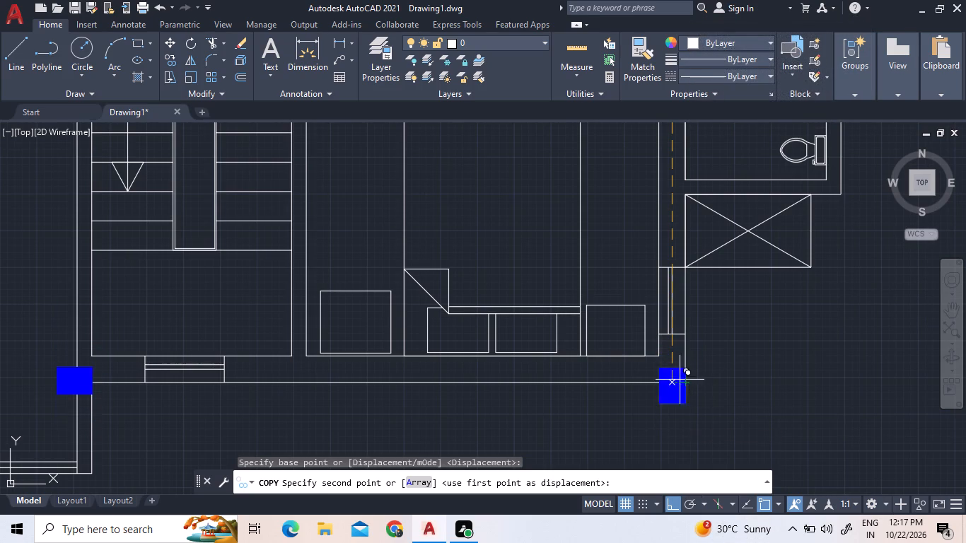
scroll(657, 327, "down", 4)
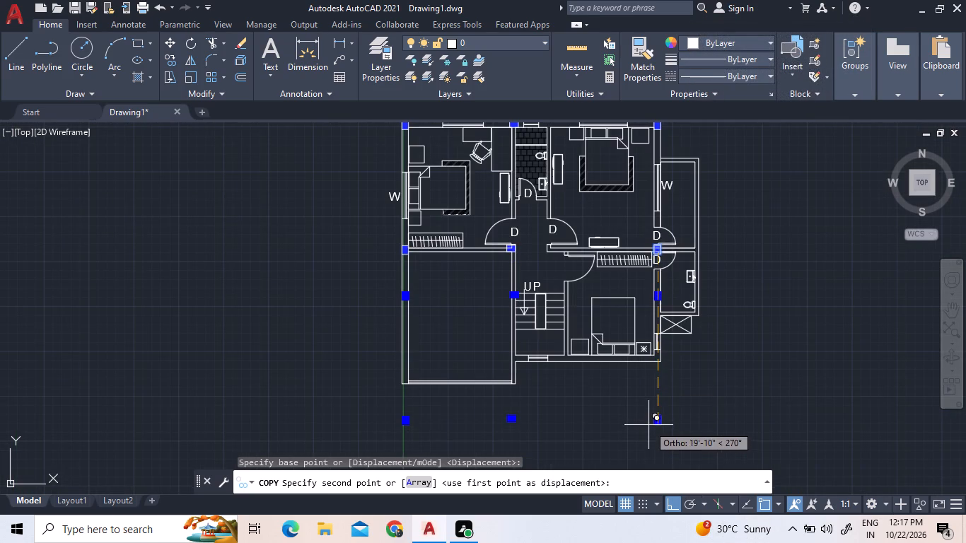
scroll(643, 402, "up", 3)
scroll(643, 398, "down", 1)
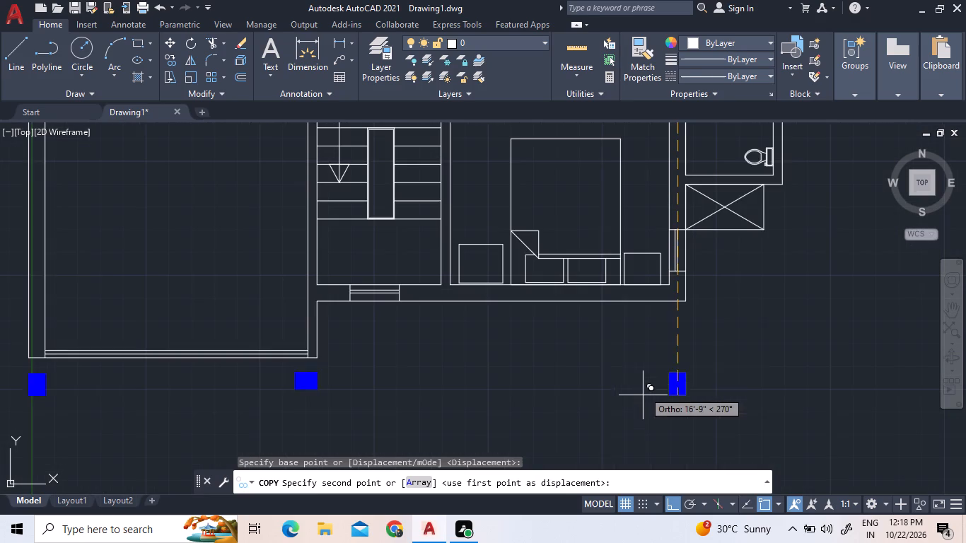
scroll(670, 288, "up", 3)
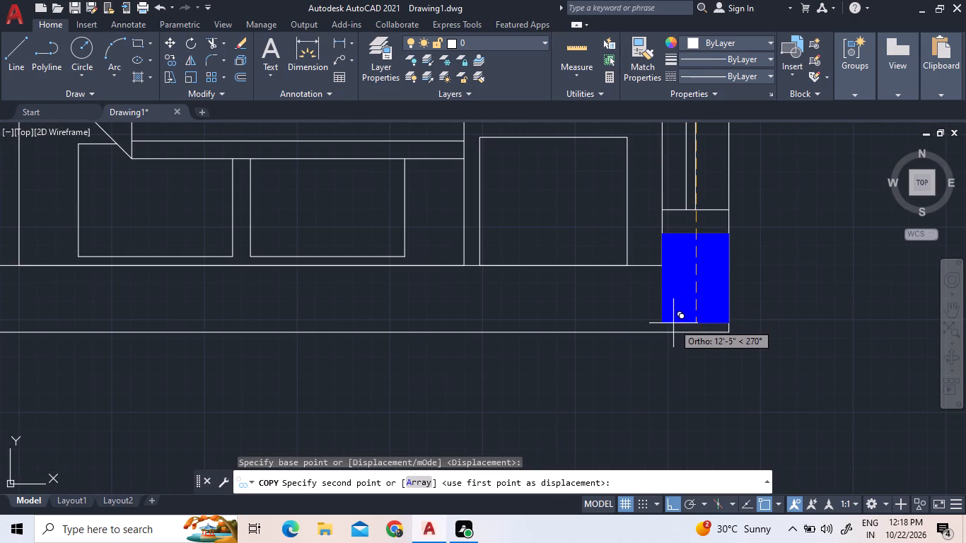
left_click(675, 334)
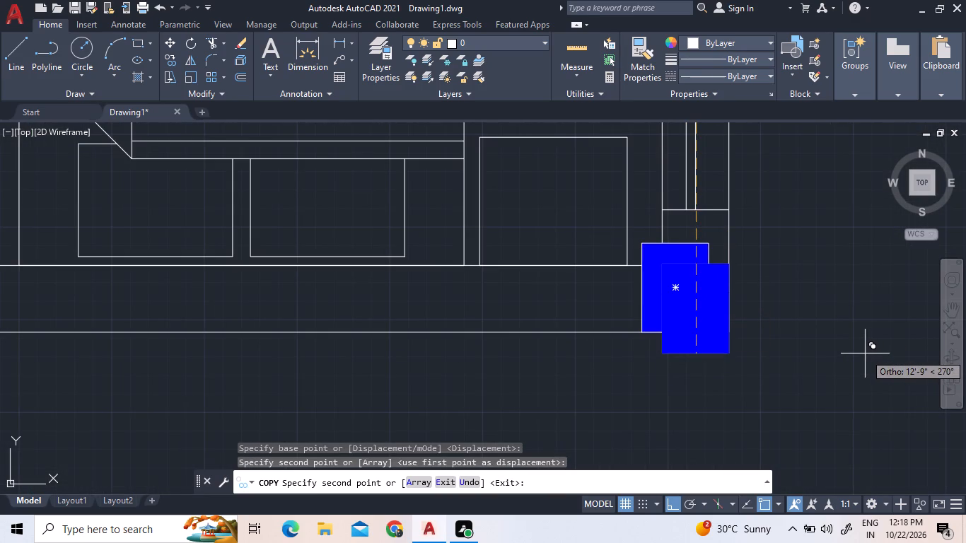
key("Escape")
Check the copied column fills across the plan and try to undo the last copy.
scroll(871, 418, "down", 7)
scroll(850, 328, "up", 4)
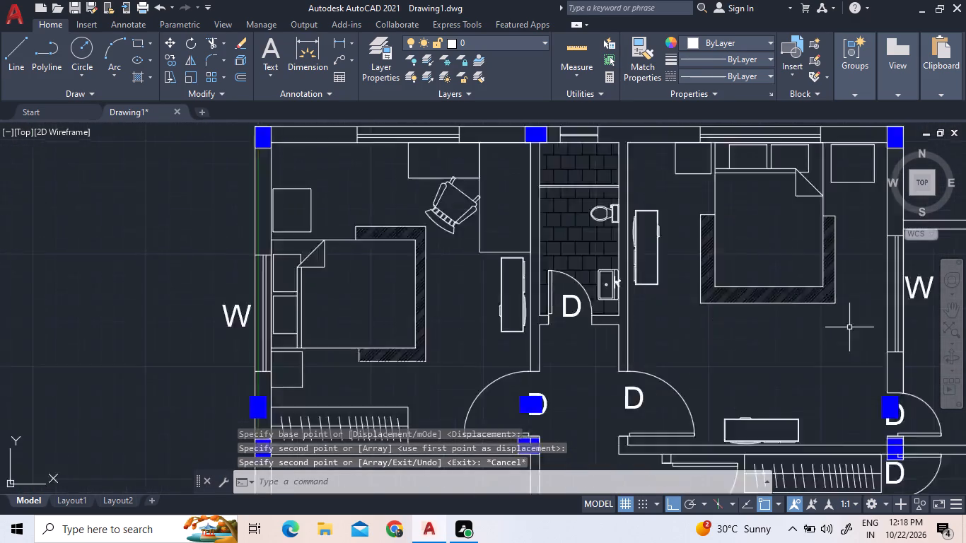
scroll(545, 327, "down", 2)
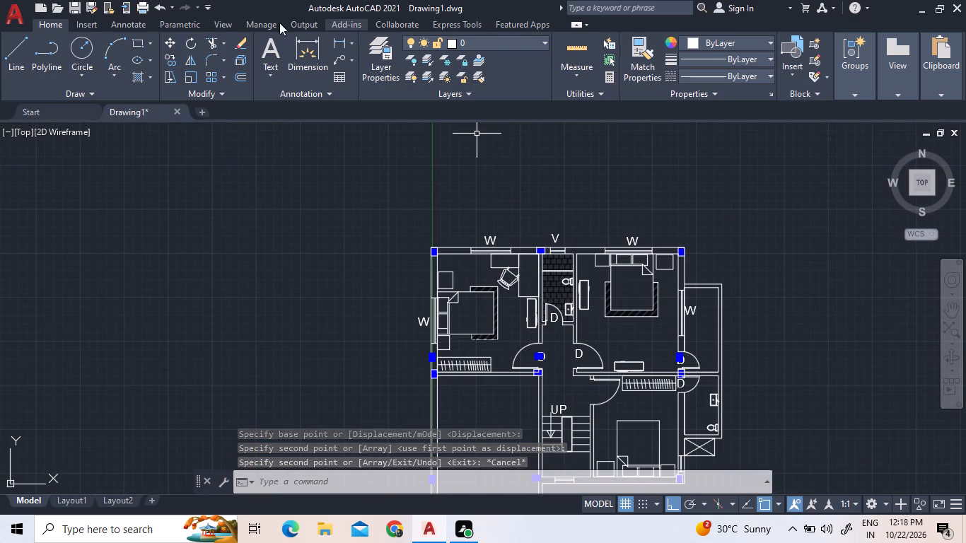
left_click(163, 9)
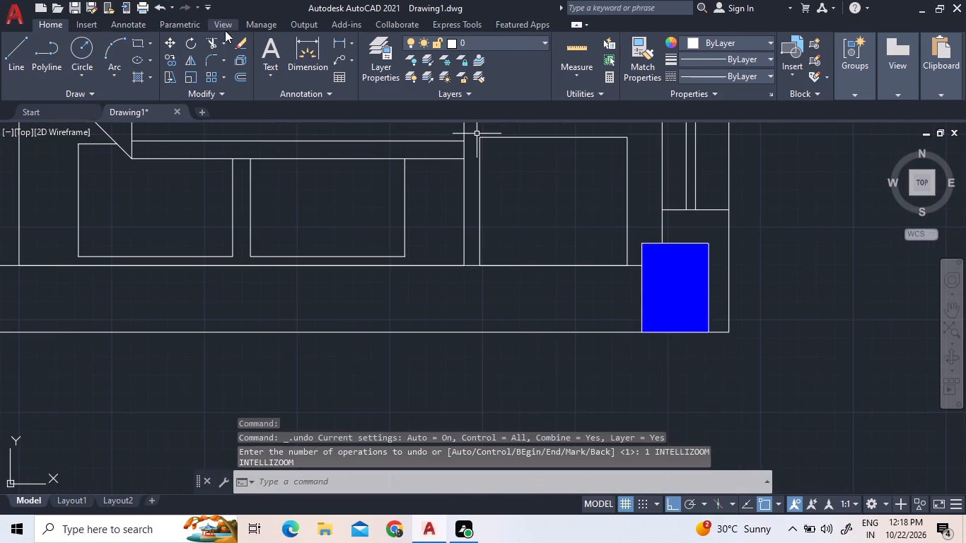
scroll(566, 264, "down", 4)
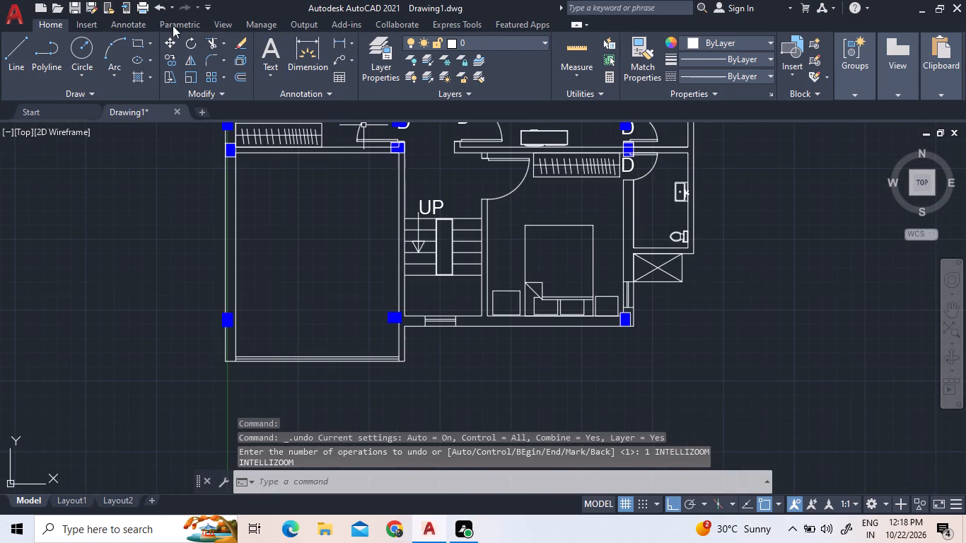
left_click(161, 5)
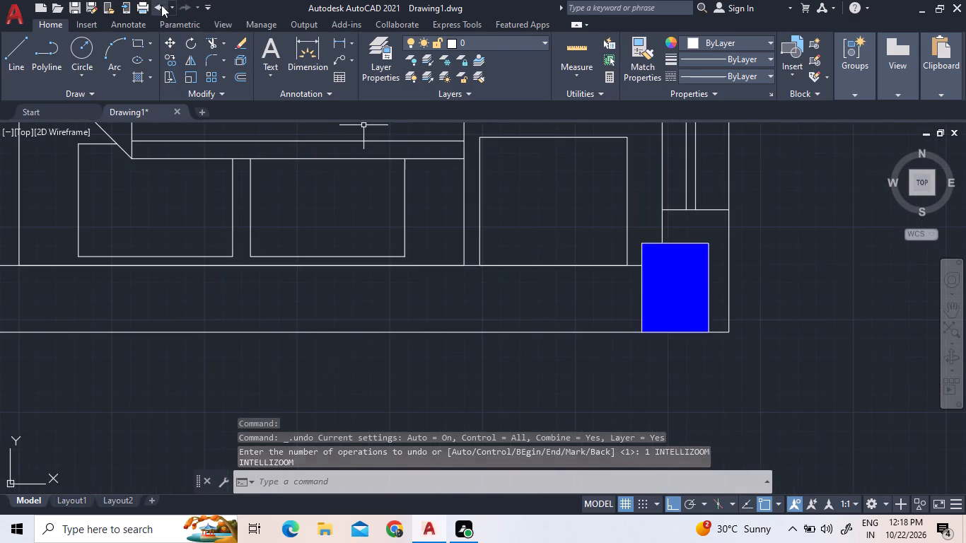
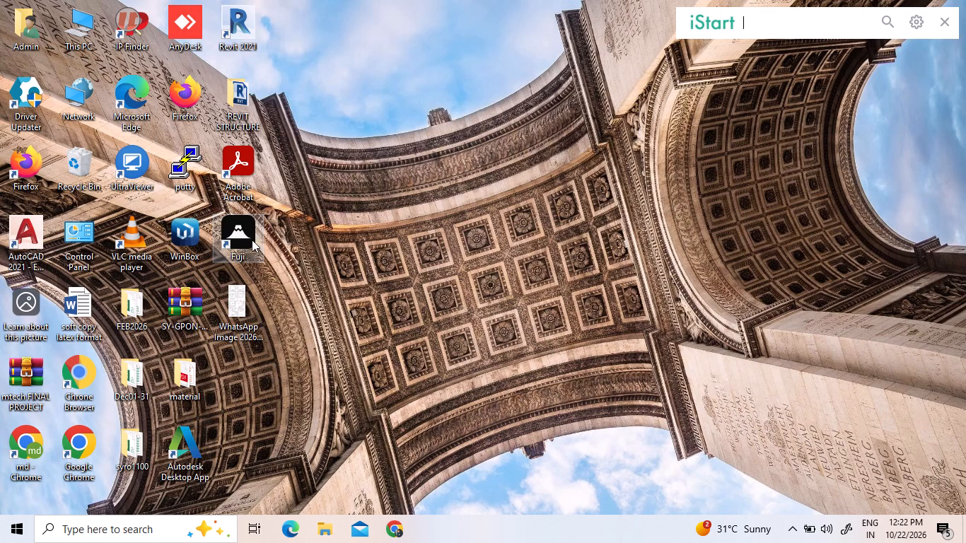
Launch the Fuji application from the desktop.
double_click(251, 237)
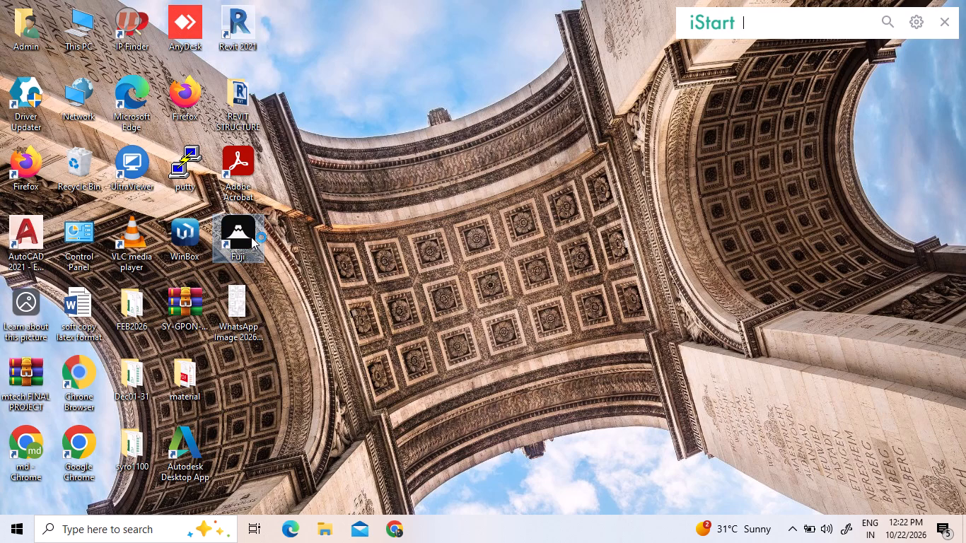
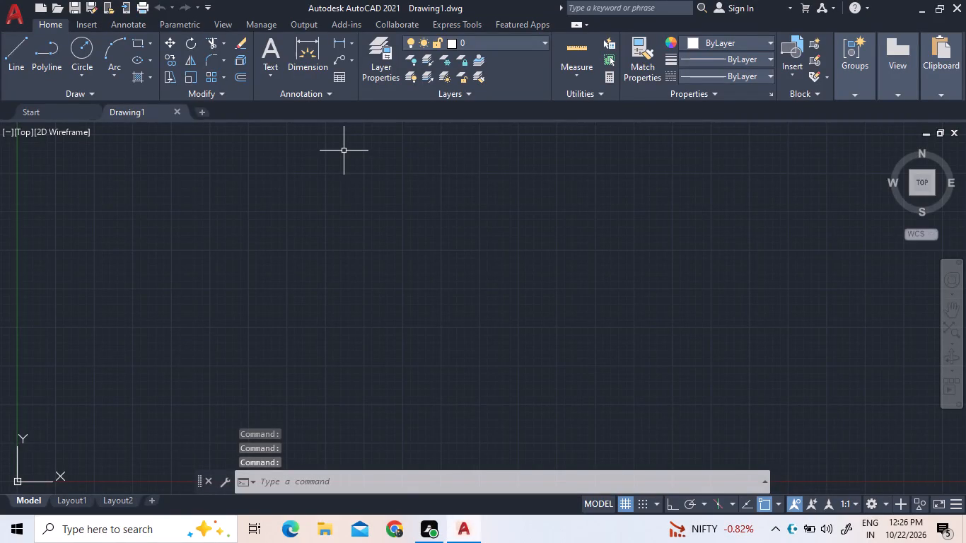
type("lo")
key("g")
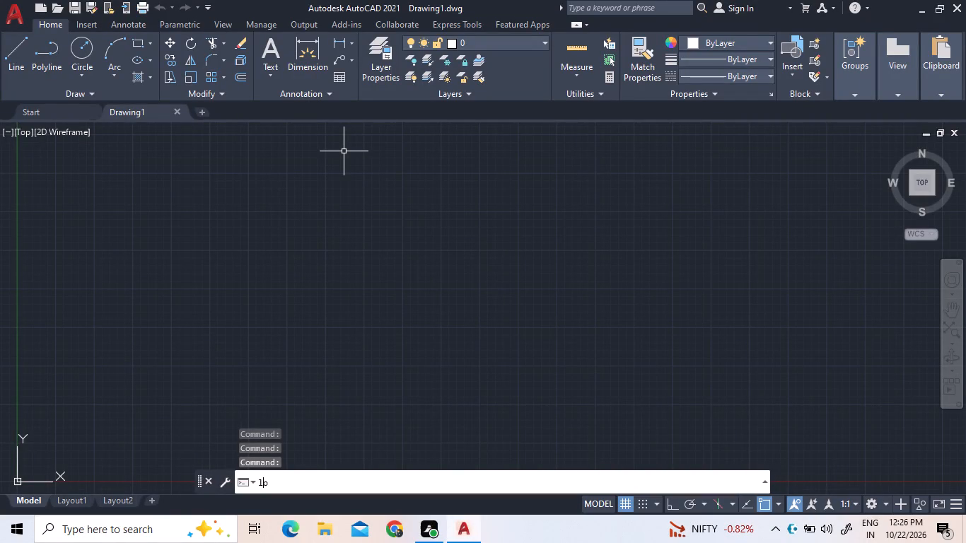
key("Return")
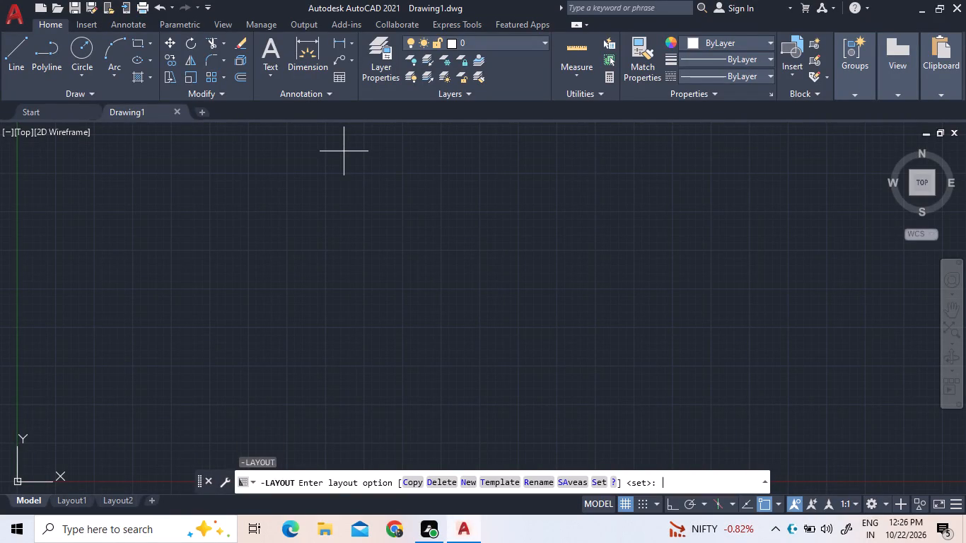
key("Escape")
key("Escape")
Turn on log file recording with the LOGFILEON command.
type("log")
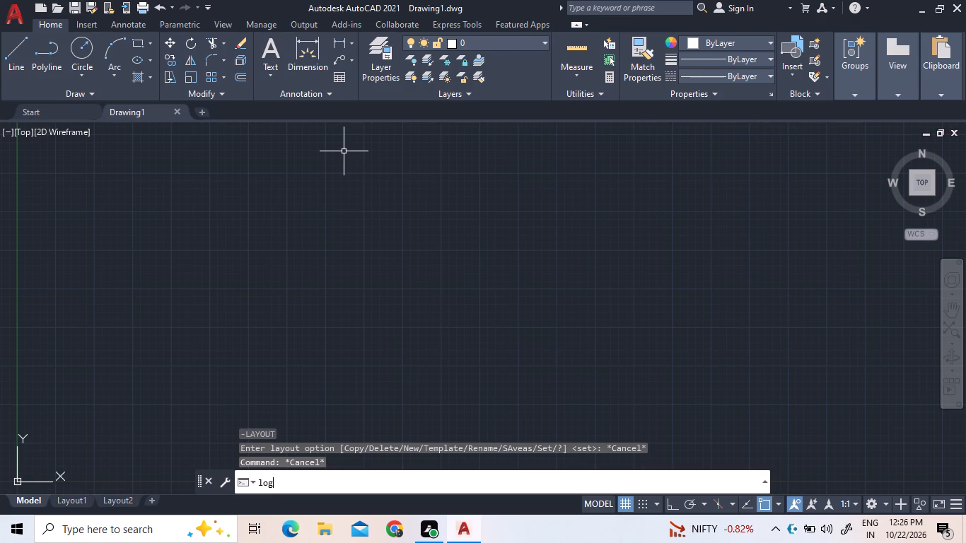
key("Return")
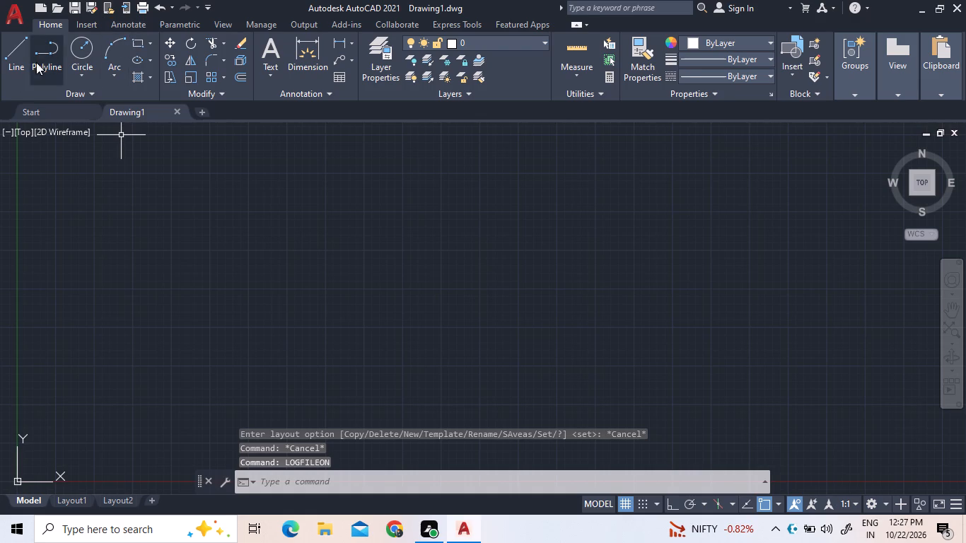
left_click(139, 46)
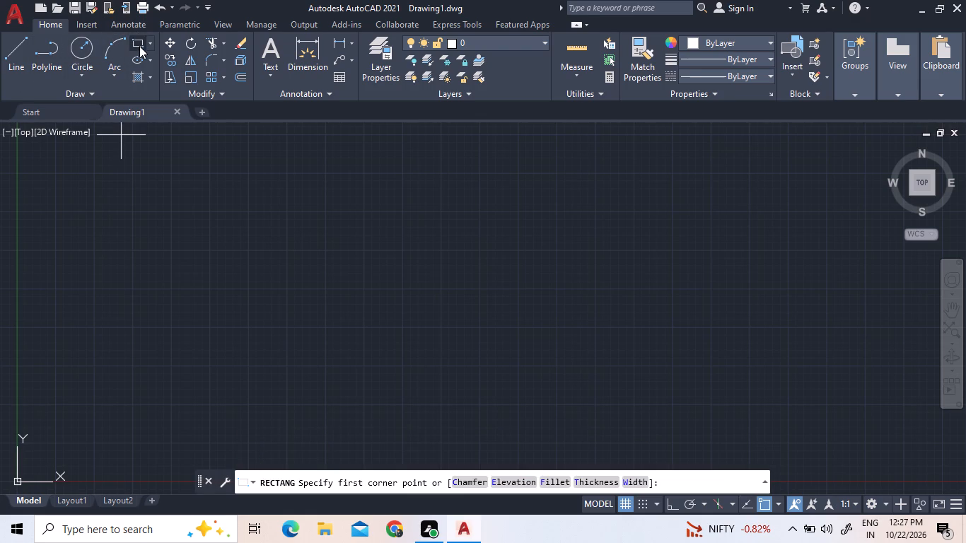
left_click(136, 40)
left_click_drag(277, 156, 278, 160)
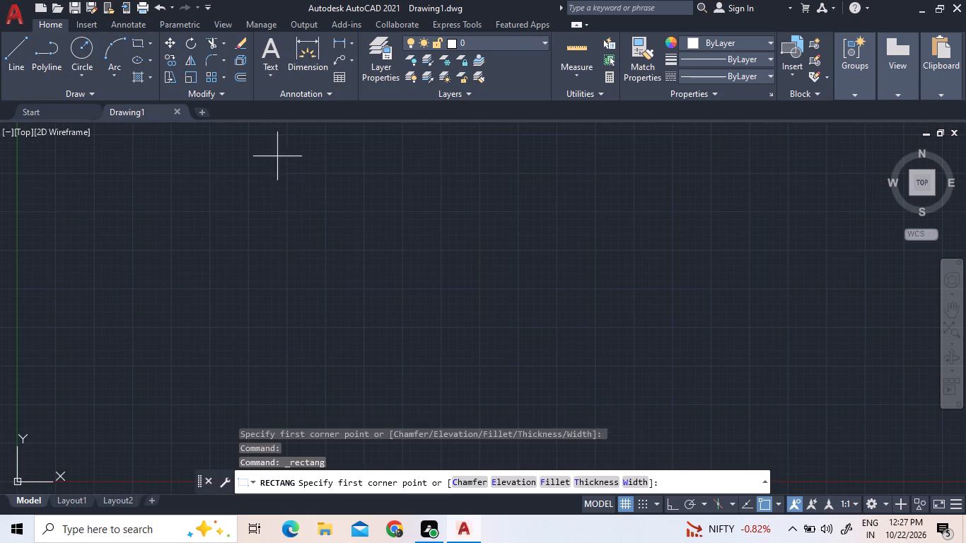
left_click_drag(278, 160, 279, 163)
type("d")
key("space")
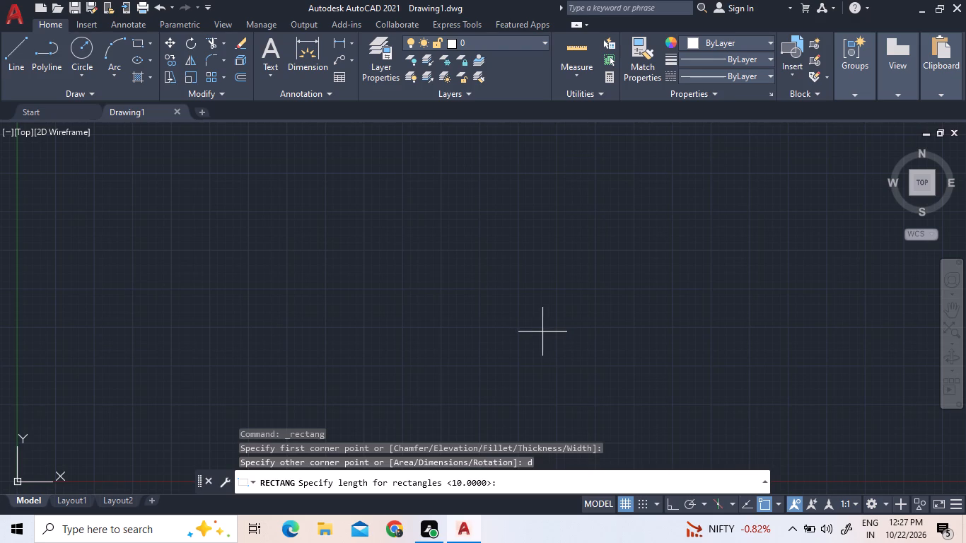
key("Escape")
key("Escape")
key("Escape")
Set the drawing units' length type to Engineering with a precision of 0'-0".
type("un")
key("Return")
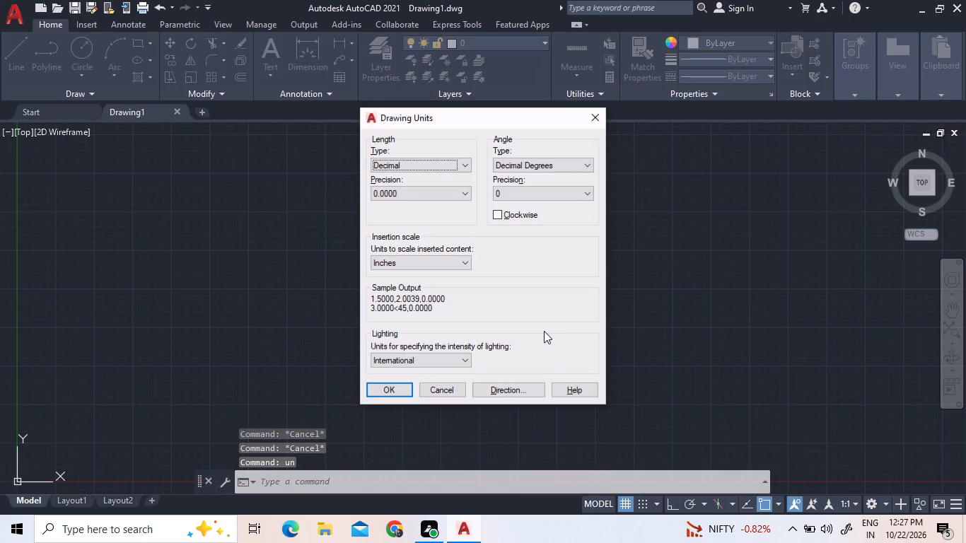
left_click(467, 164)
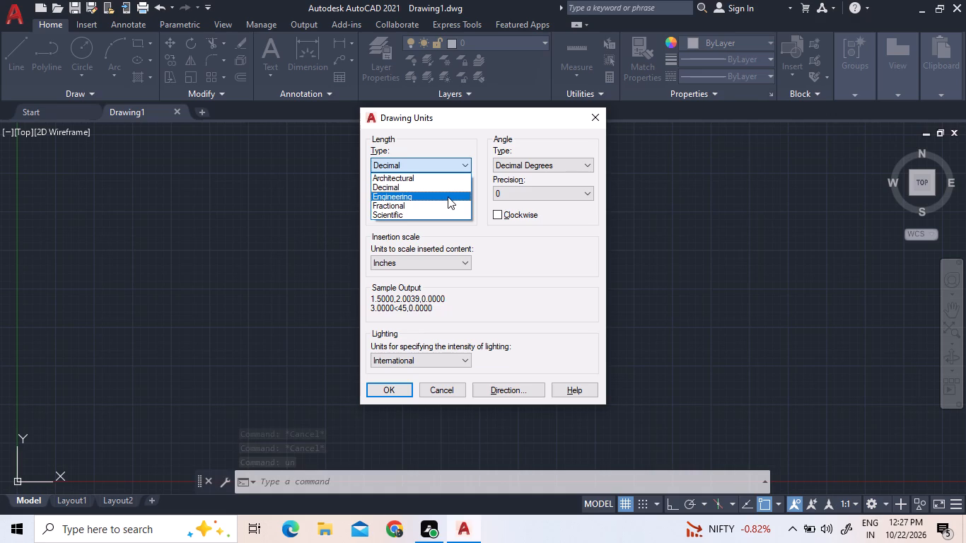
left_click(448, 199)
left_click(448, 196)
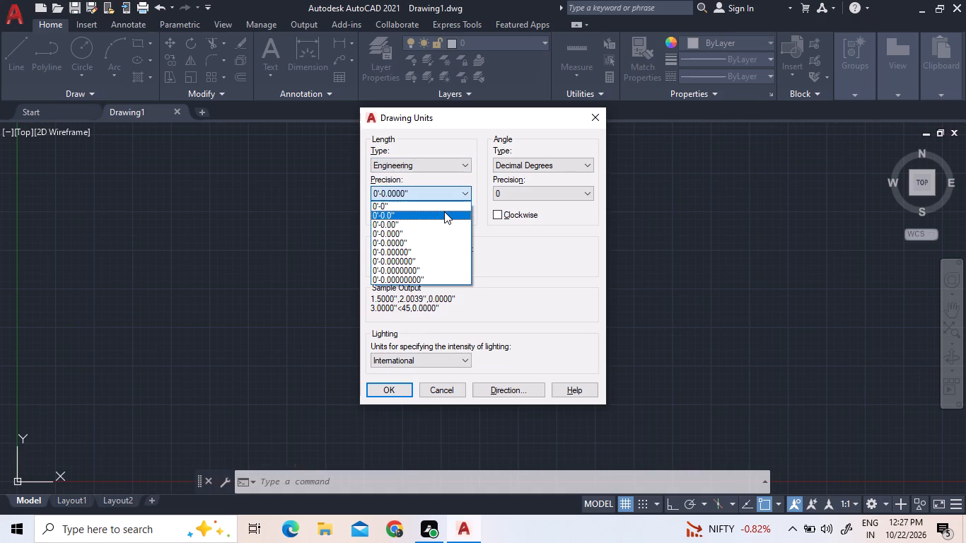
left_click(443, 203)
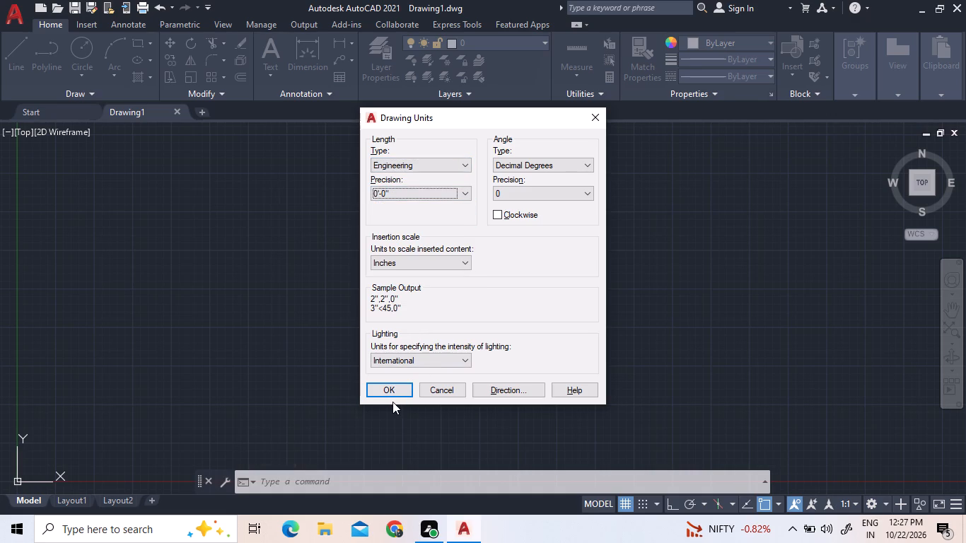
left_click(395, 387)
Modify the Standard dimension style's primary units to Engineering format with 0'-0" precision.
type("dims")
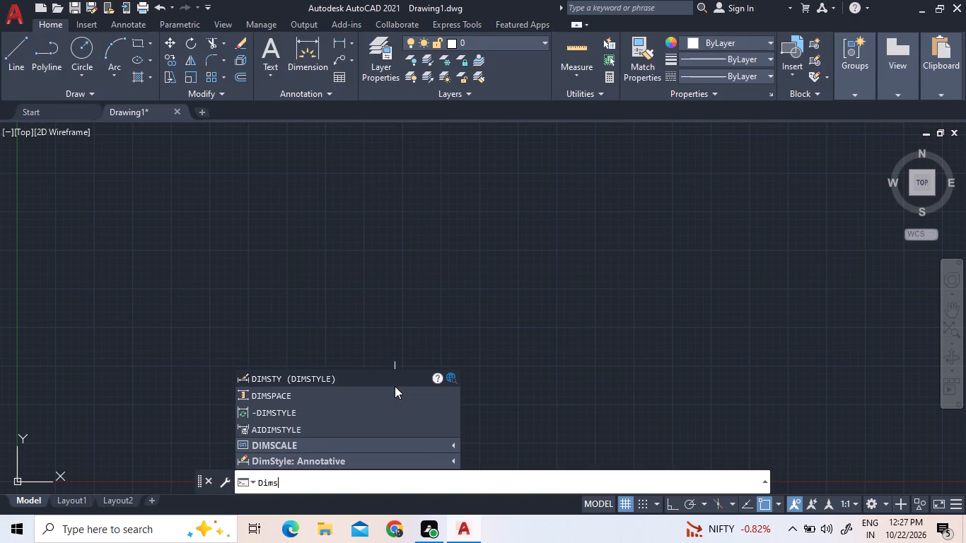
left_click(391, 383)
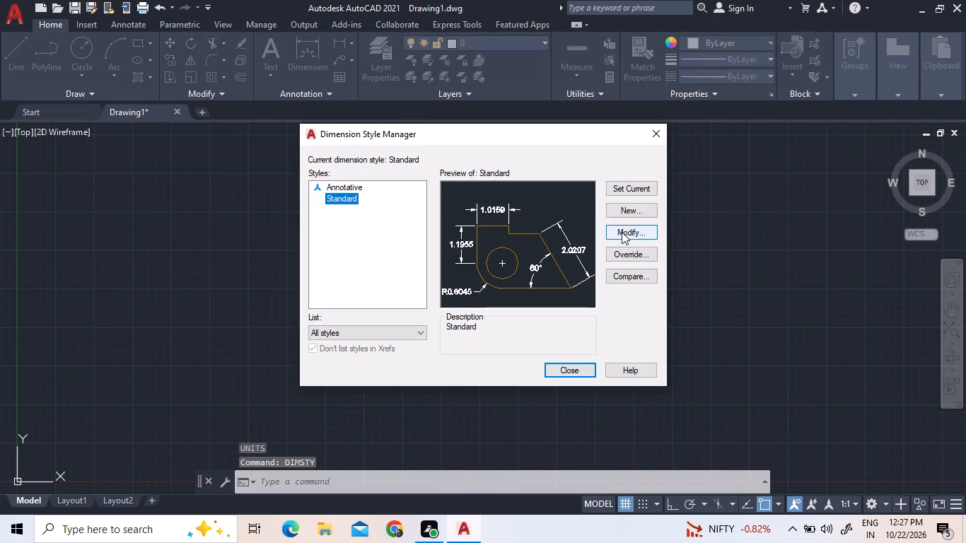
left_click(623, 231)
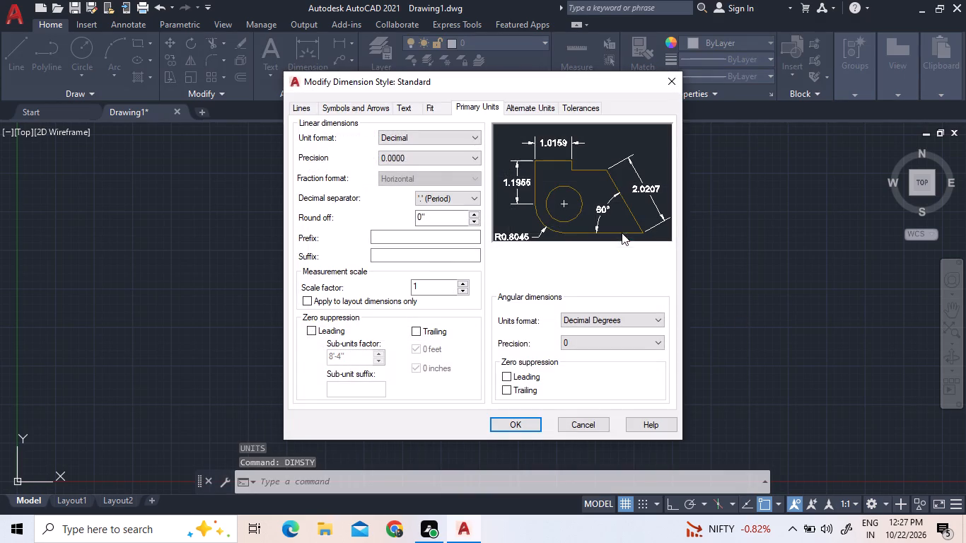
left_click(401, 136)
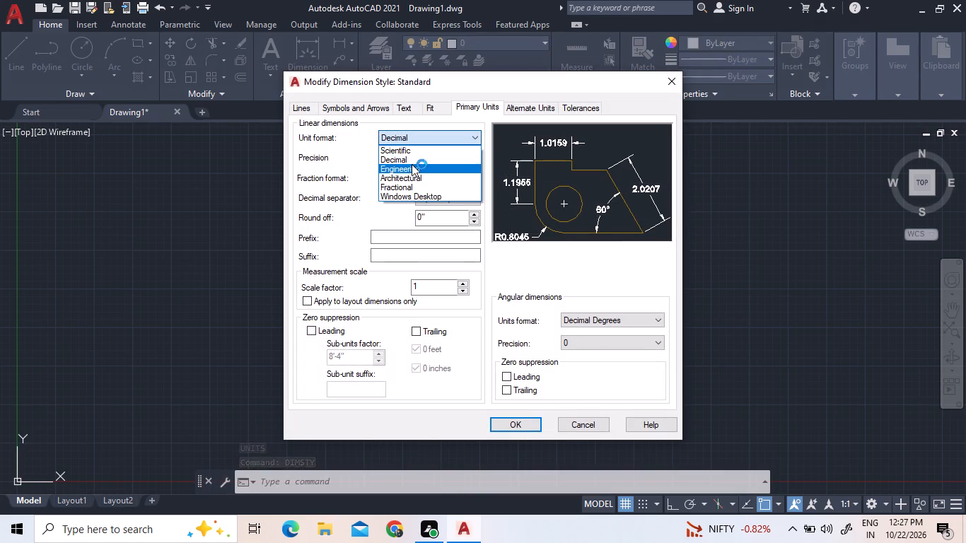
left_click(412, 167)
left_click(413, 155)
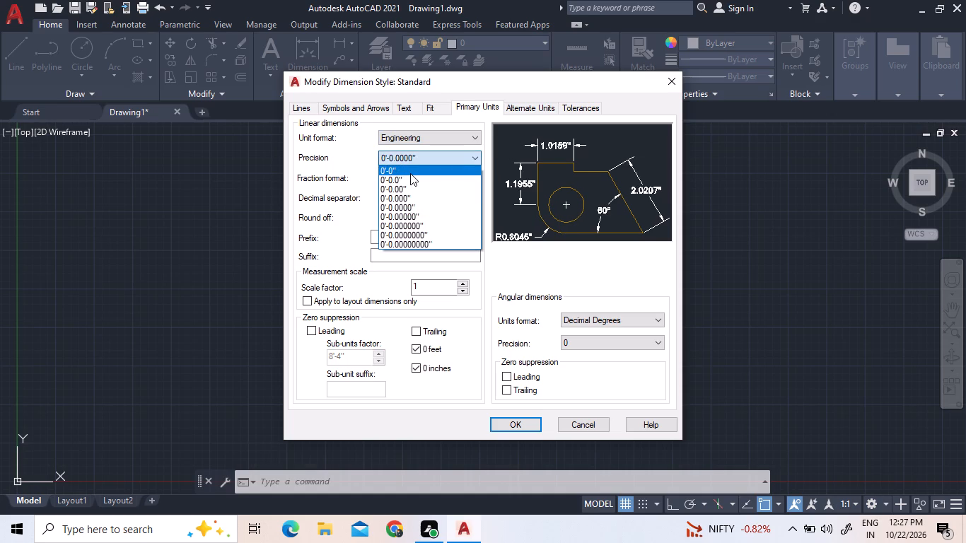
left_click(410, 173)
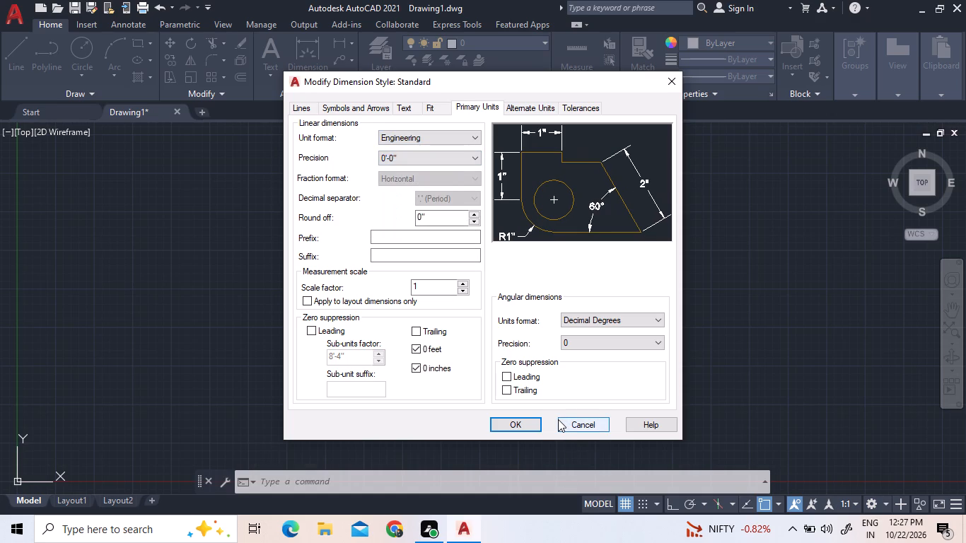
left_click(522, 425)
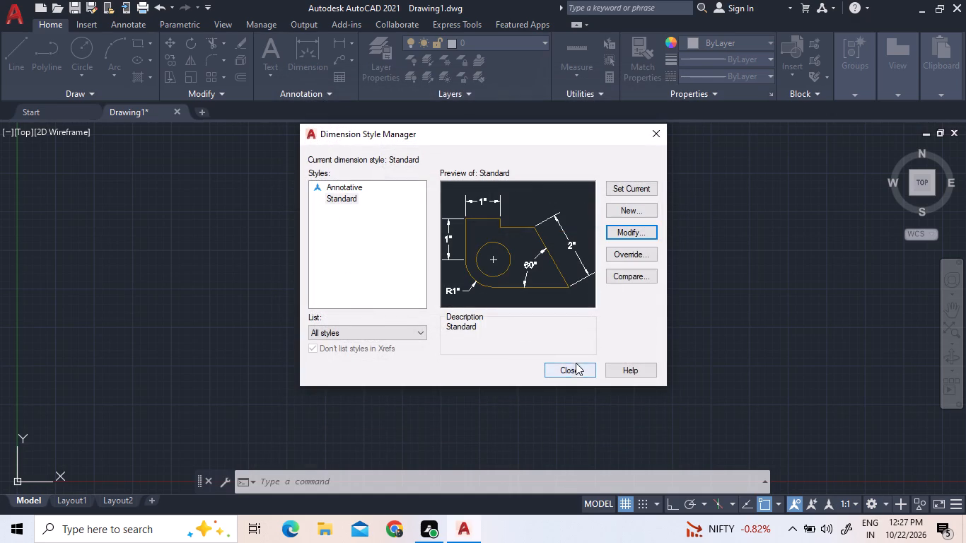
left_click(574, 368)
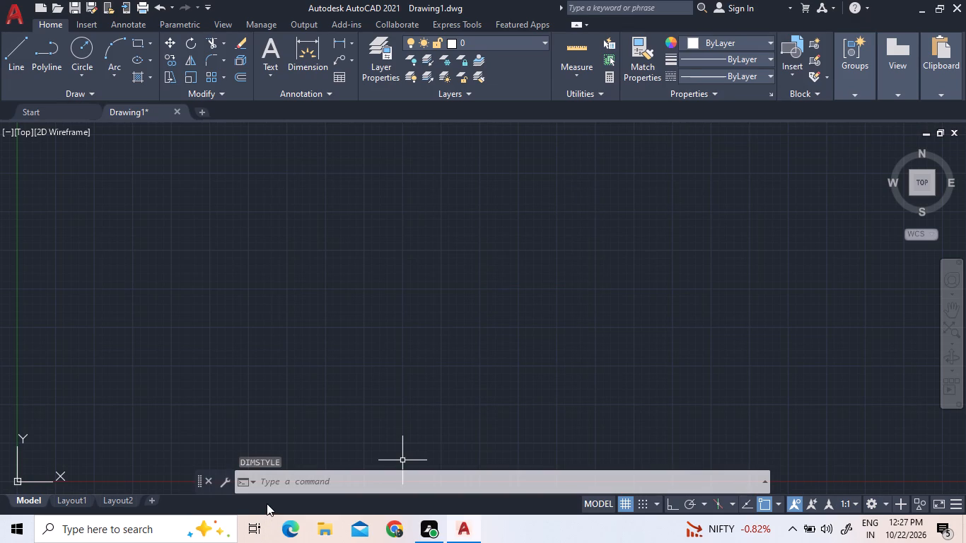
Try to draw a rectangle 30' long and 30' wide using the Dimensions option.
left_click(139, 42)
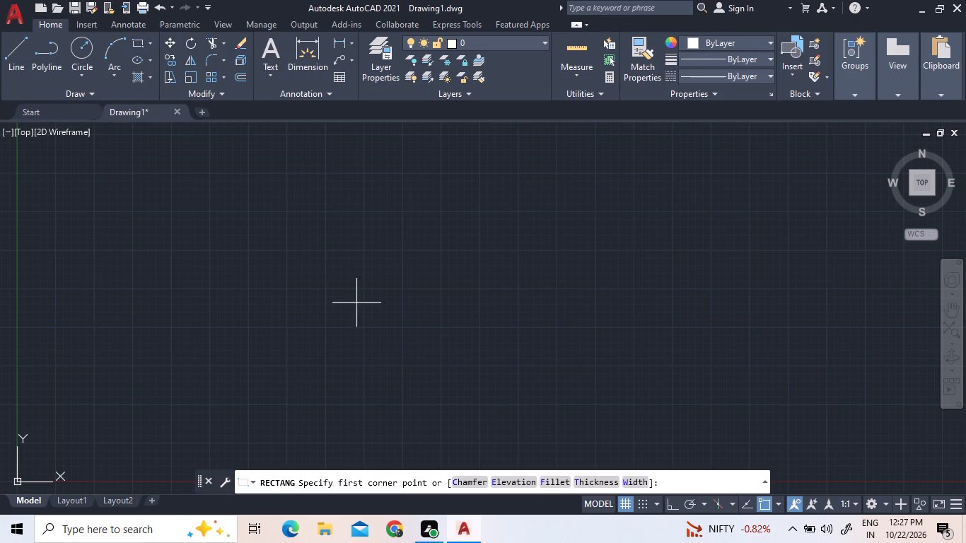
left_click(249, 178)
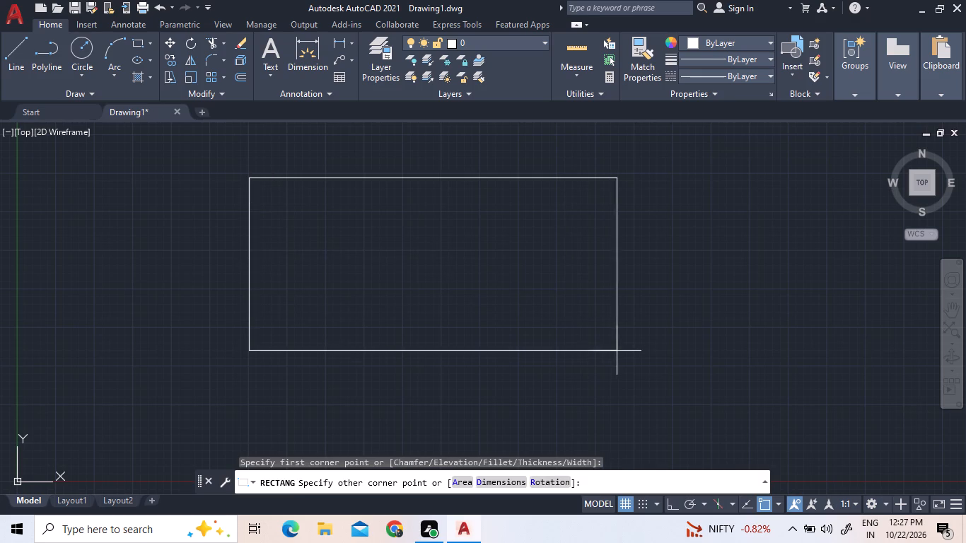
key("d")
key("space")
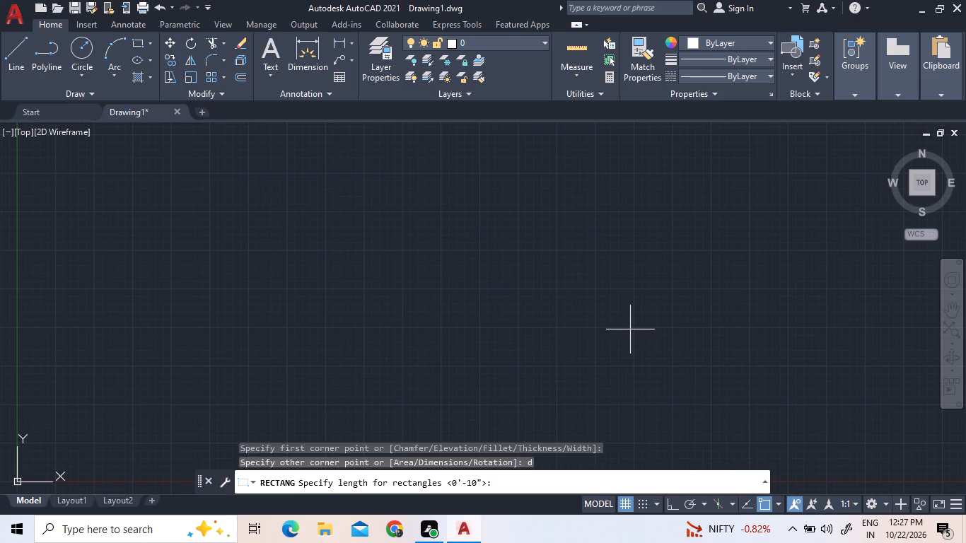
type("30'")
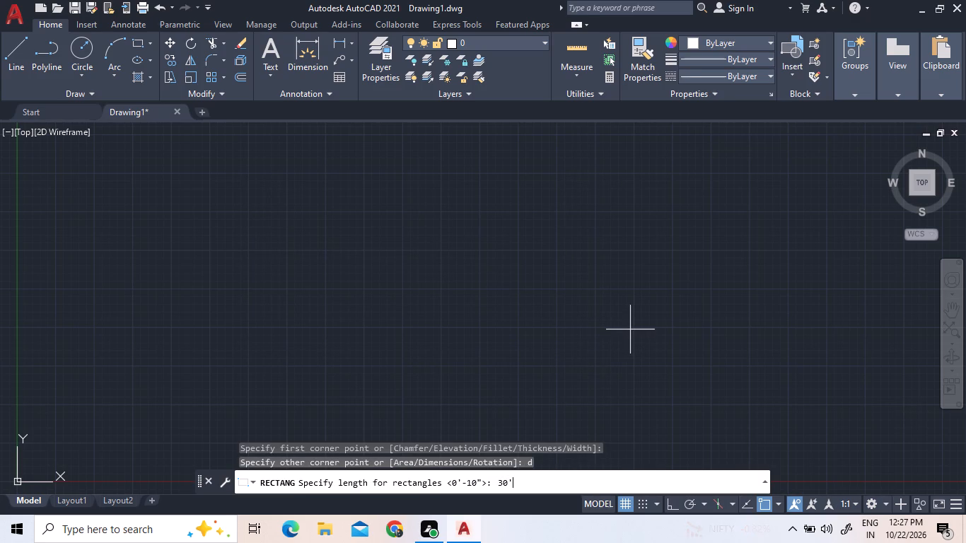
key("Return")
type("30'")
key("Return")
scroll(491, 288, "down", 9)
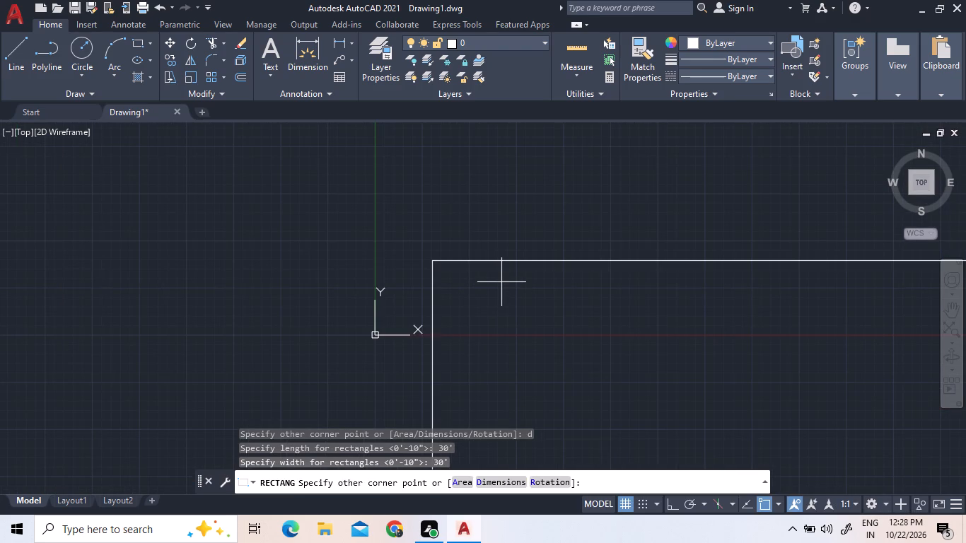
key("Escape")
Set the model space limits, keeping the lower-left corner at the origin and the upper-right corner at 100',100'.
scroll(494, 281, "down", 3)
type("li")
key("m")
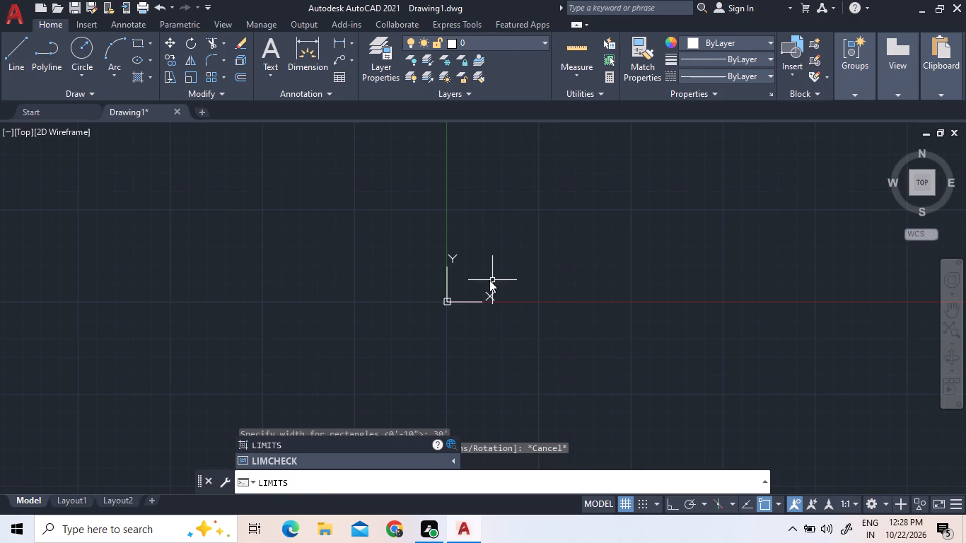
key("Return")
key("Return")
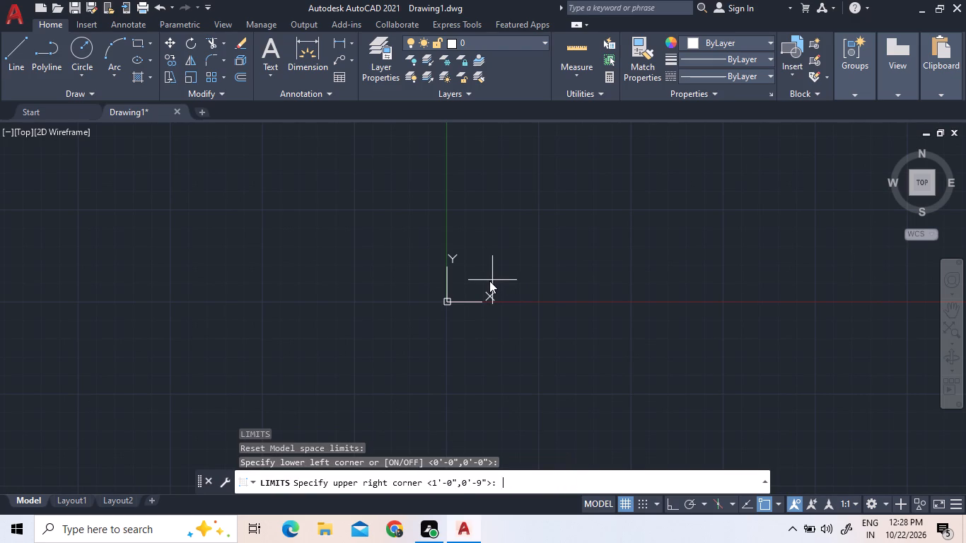
type("100'")
type(",100'")
key("Return")
Draw a 30' by 30' rectangle in model space using the Dimensions option, accepting the default length and width.
type("z a")
key("space")
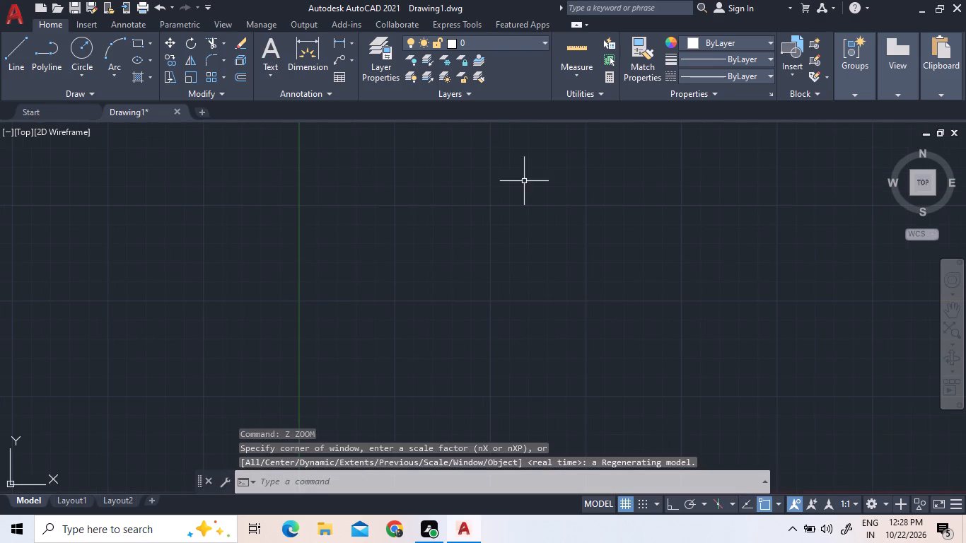
scroll(676, 76, "down", 1)
left_click(136, 41)
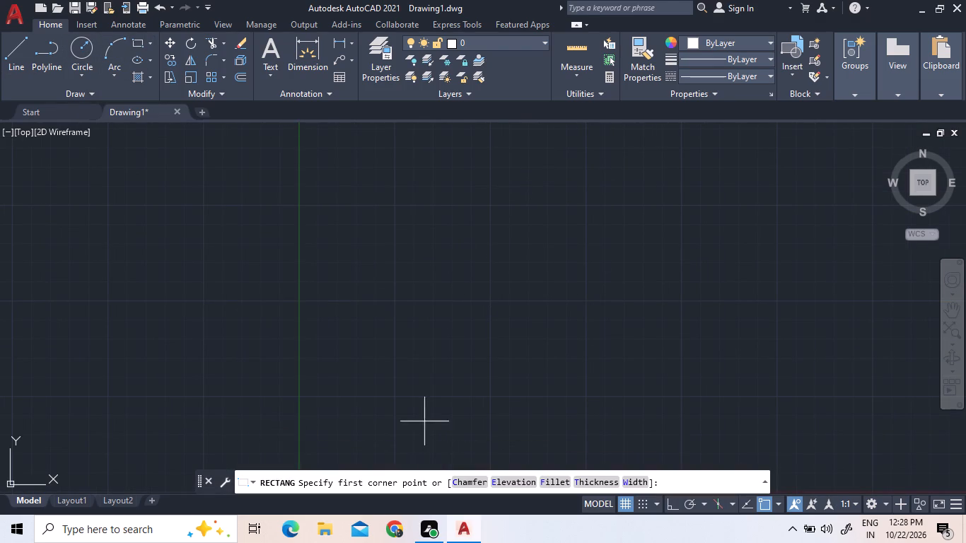
left_click(315, 228)
type("d")
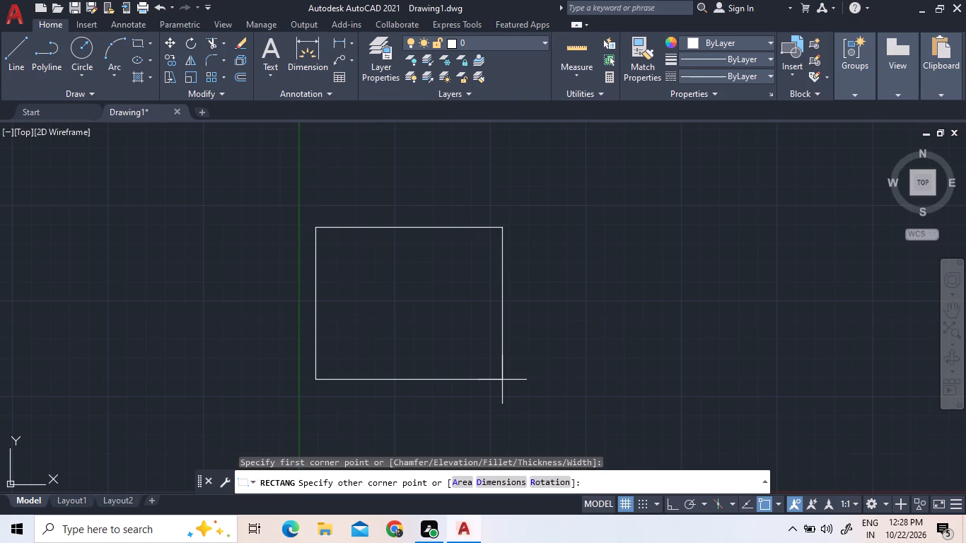
key("space")
key("Return")
key("Return")
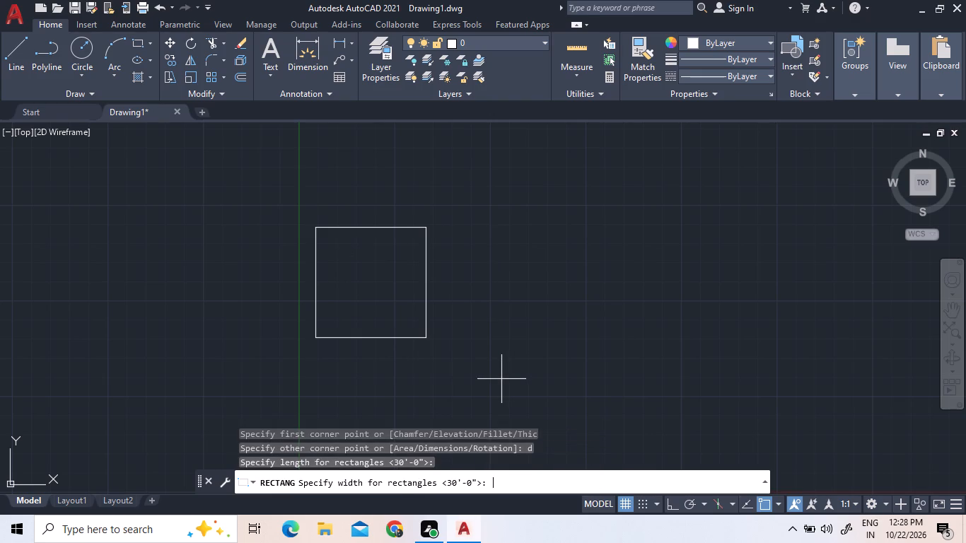
left_click(403, 304)
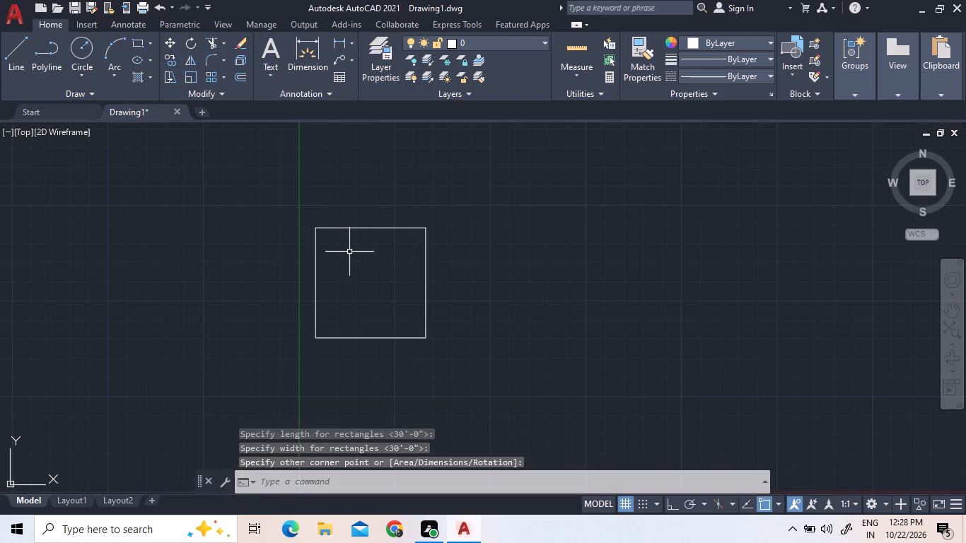
Offset the 30' by 30' rectangle 9" to the inside to form the outer walls.
left_click(240, 75)
left_click(350, 289)
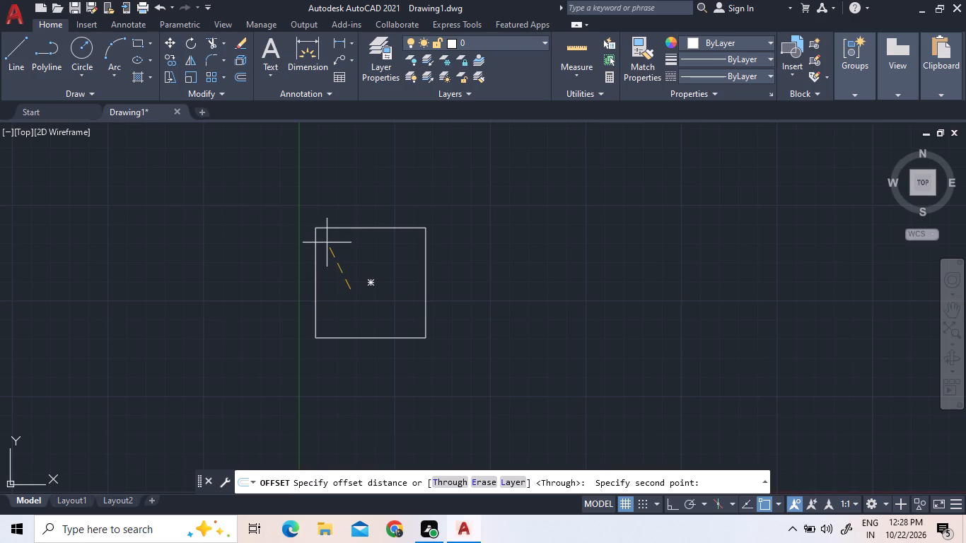
key("9")
key("shift+quotedbl")
key("Return")
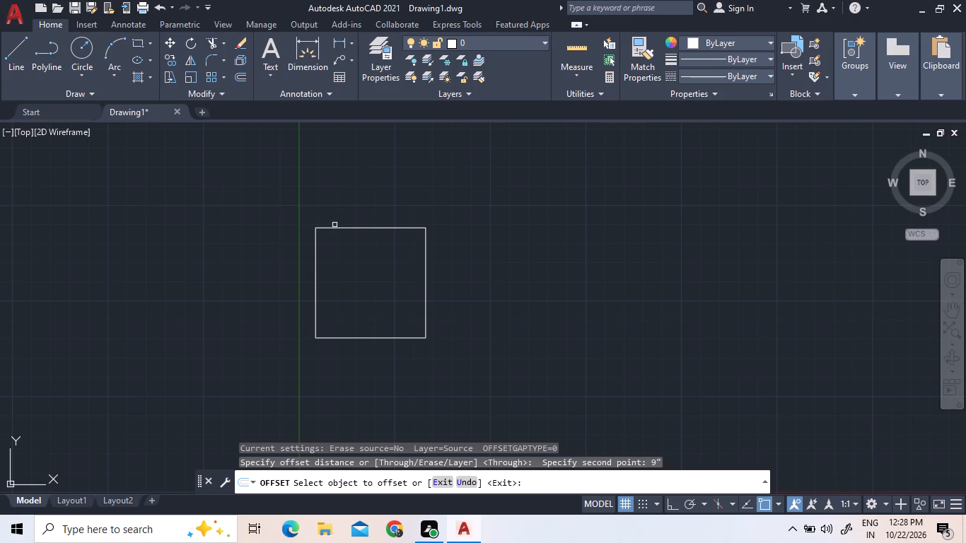
left_click(330, 229)
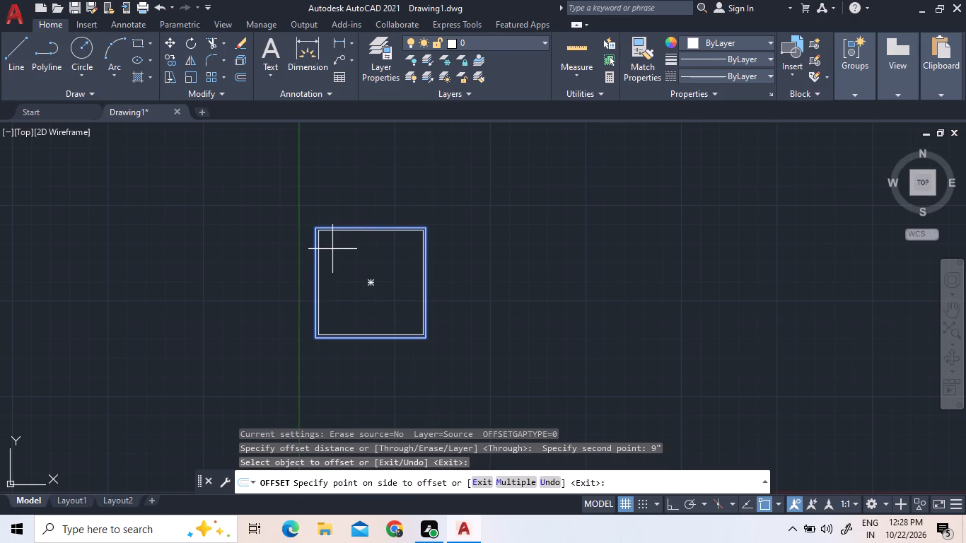
left_click(332, 249)
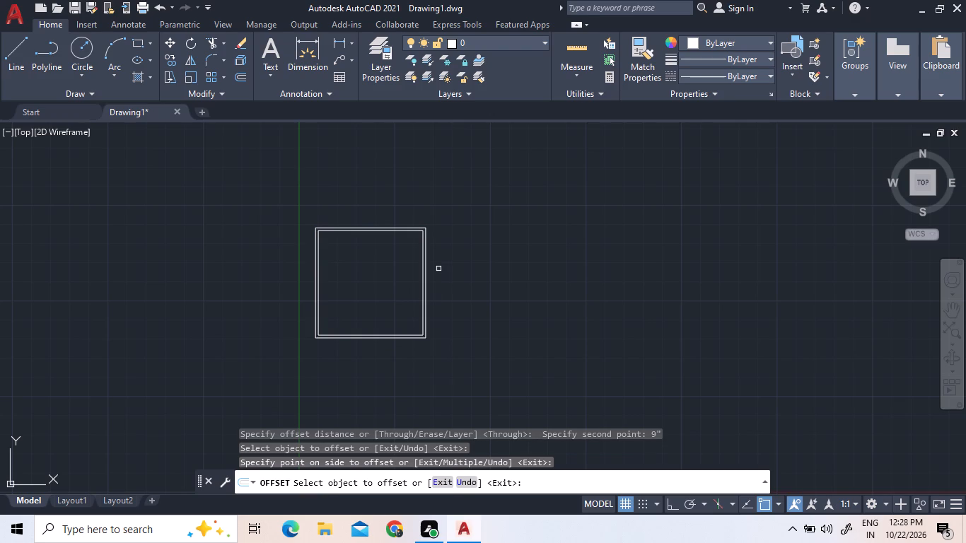
right_click(393, 229)
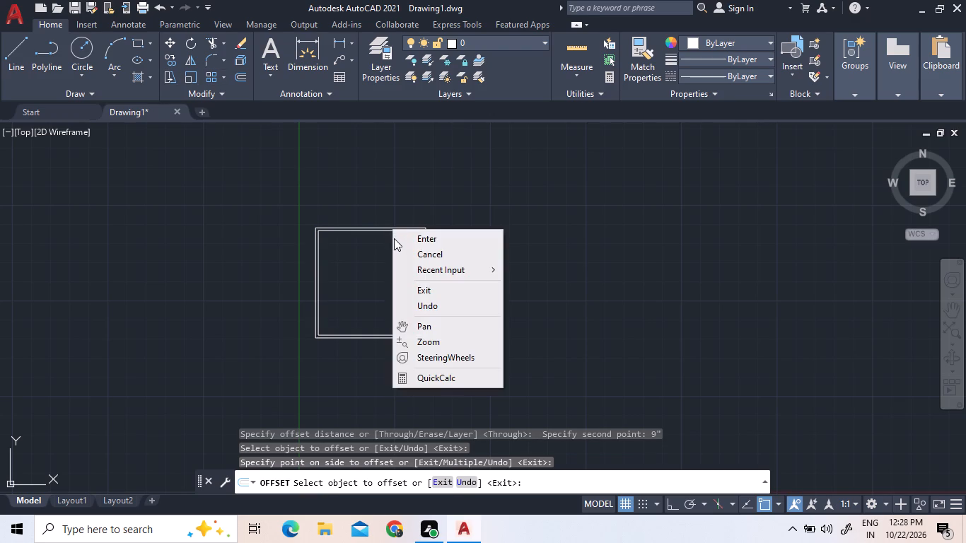
left_click(399, 236)
Explode both the outer and inner rectangles into separate lines.
left_click(399, 240)
left_click(360, 206)
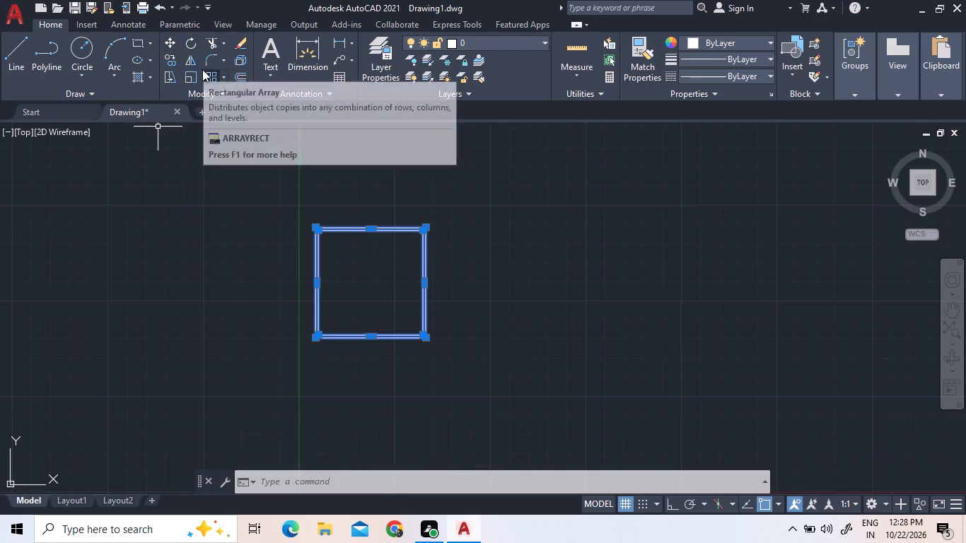
type("x")
key("space")
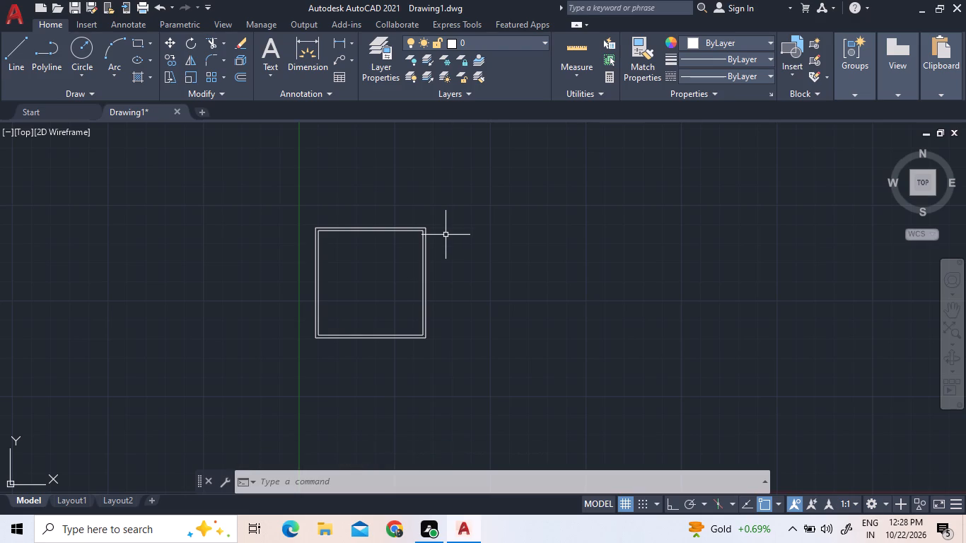
Offset the upper horizontal line of the inner rectangle 14' downward.
scroll(401, 263, "up", 1)
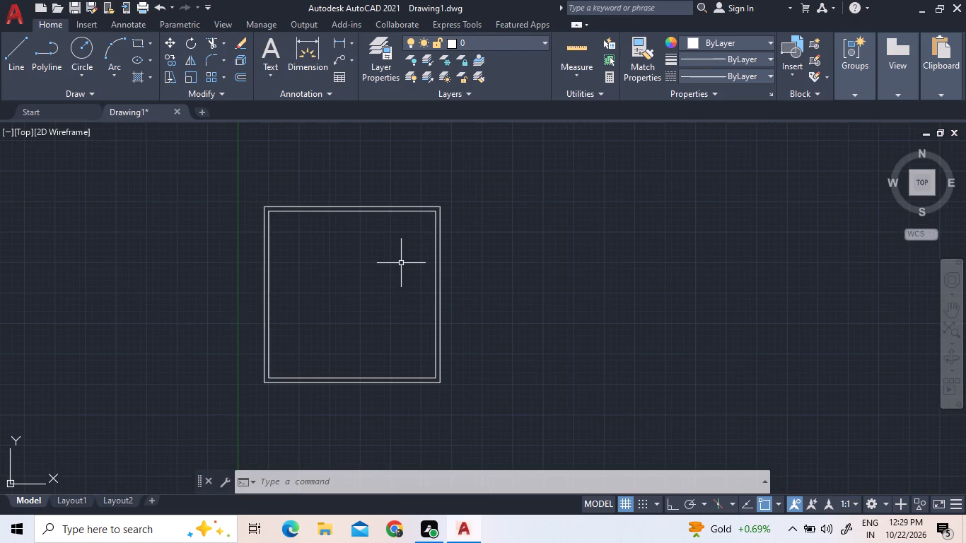
left_click(239, 74)
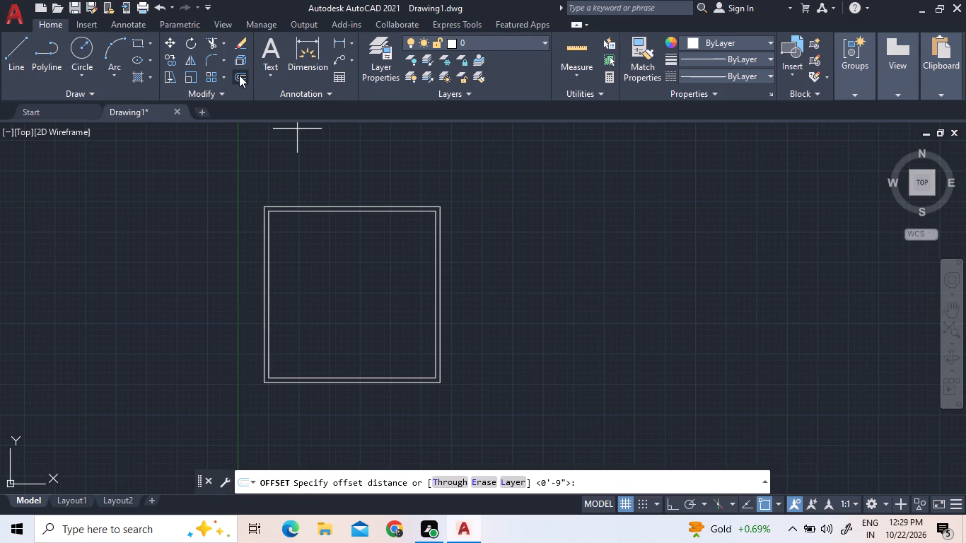
type("14'")
key("Return")
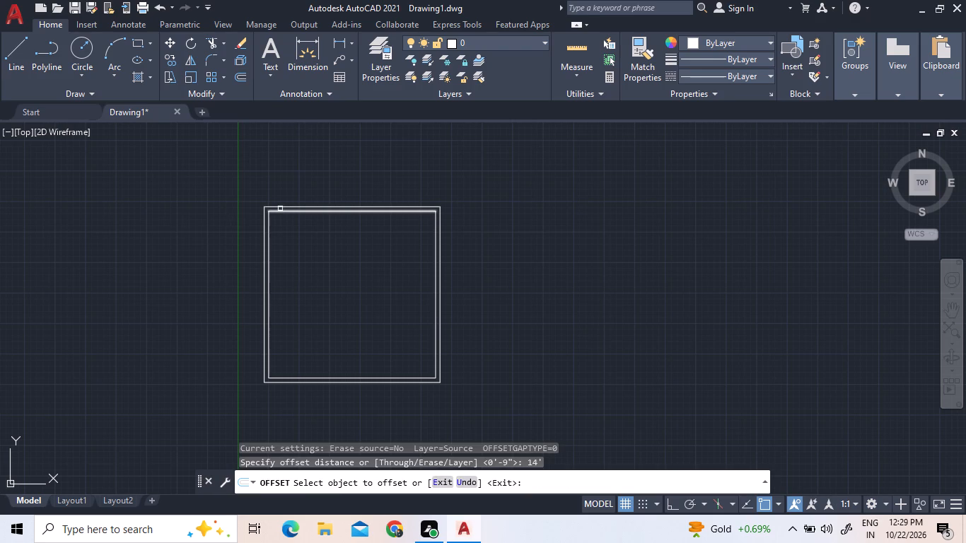
left_click(281, 210)
left_click(293, 296)
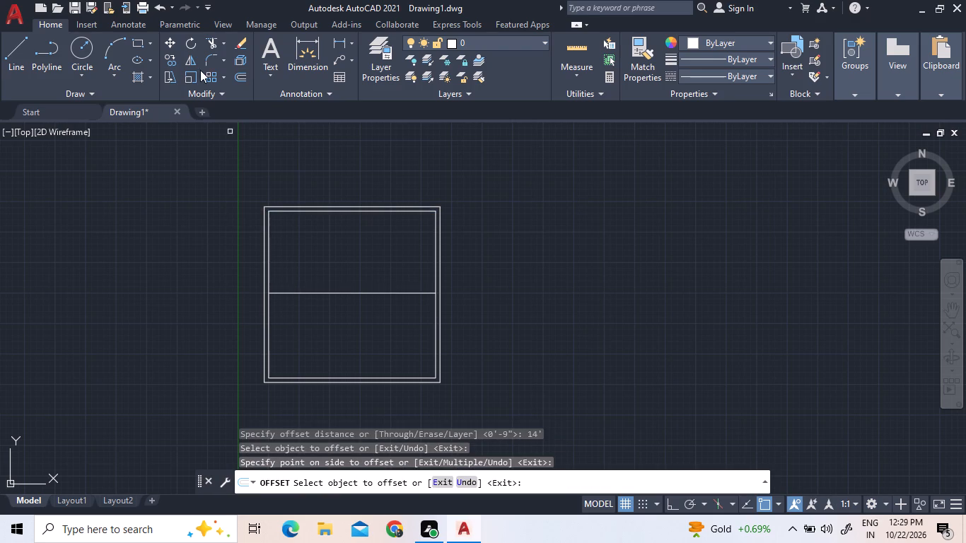
Offset the horizontal line across the middle 5" downward to form a partition wall.
left_click(240, 77)
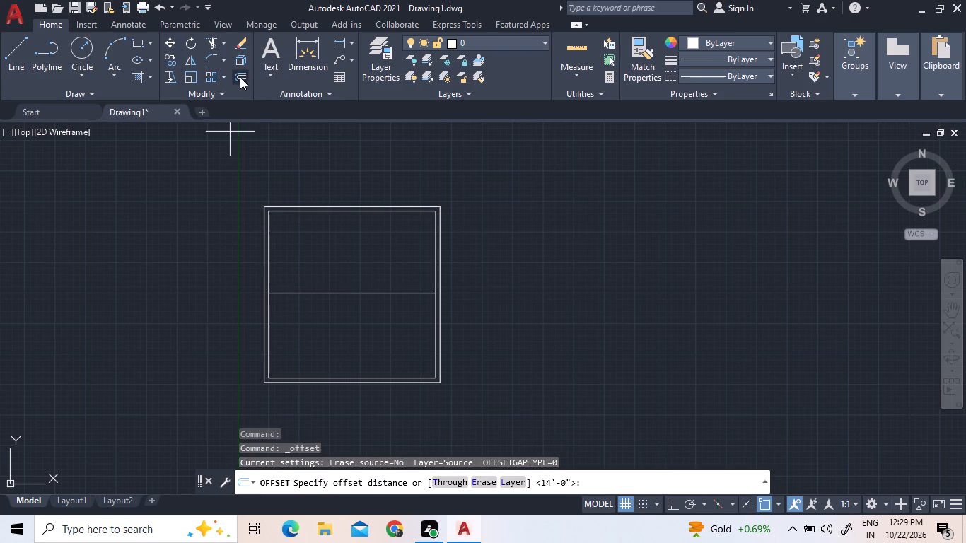
key("5")
key("shift+quotedbl")
key("Return")
left_click(406, 294)
left_click(412, 329)
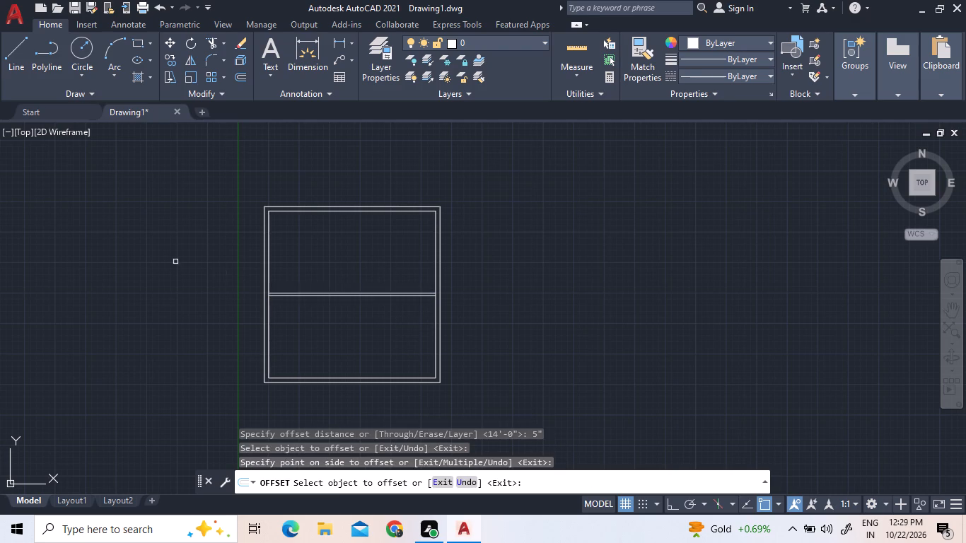
key("Escape")
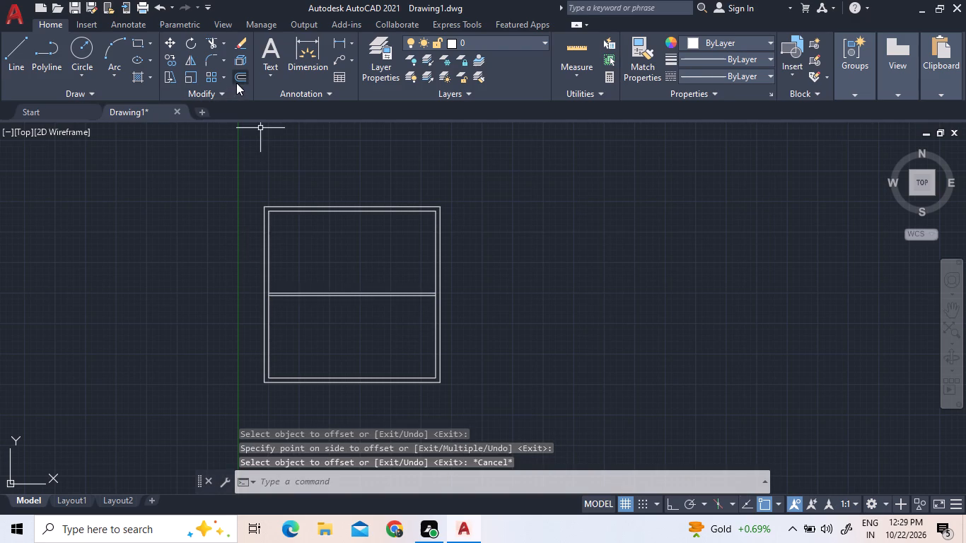
Offset the lower line of the middle partition wall 15' downward.
left_click(239, 78)
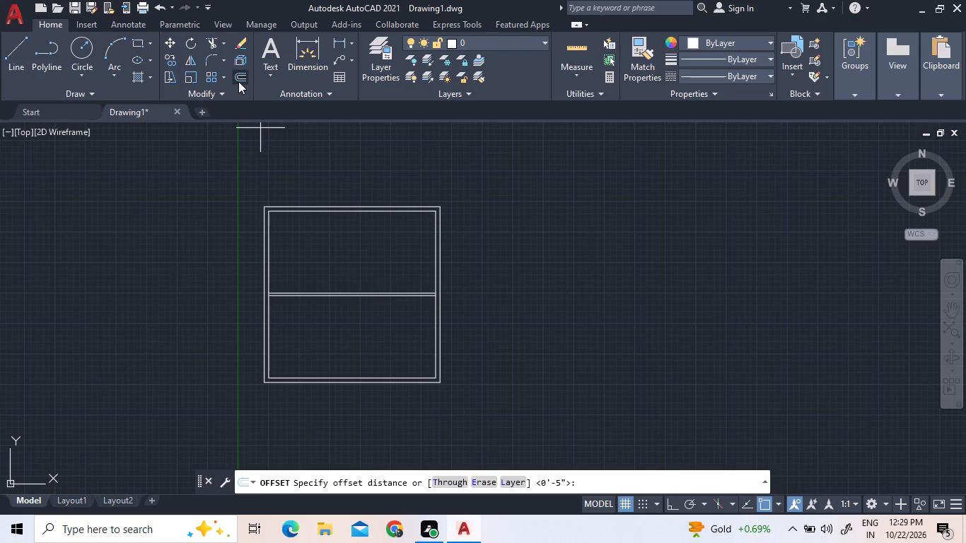
type("15'")
key("Return")
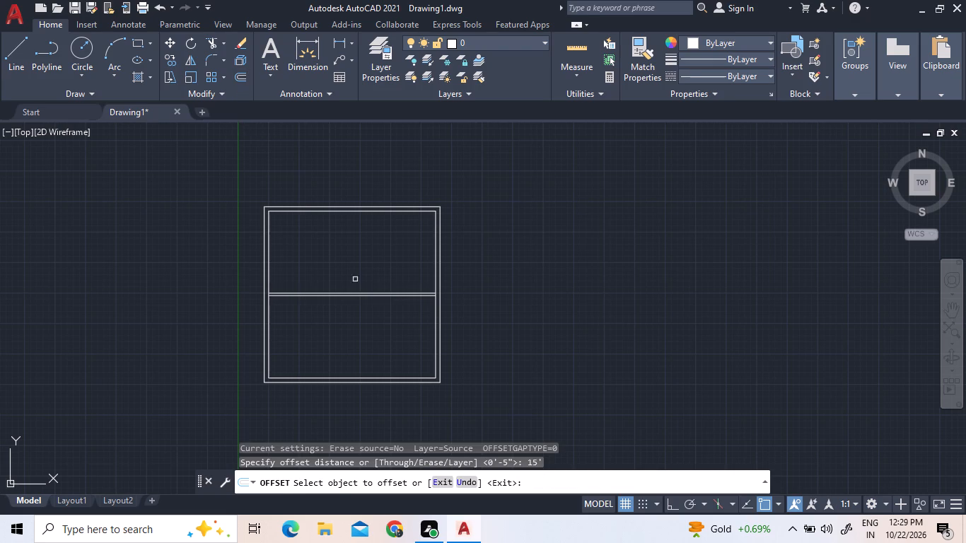
scroll(358, 289, "up", 1)
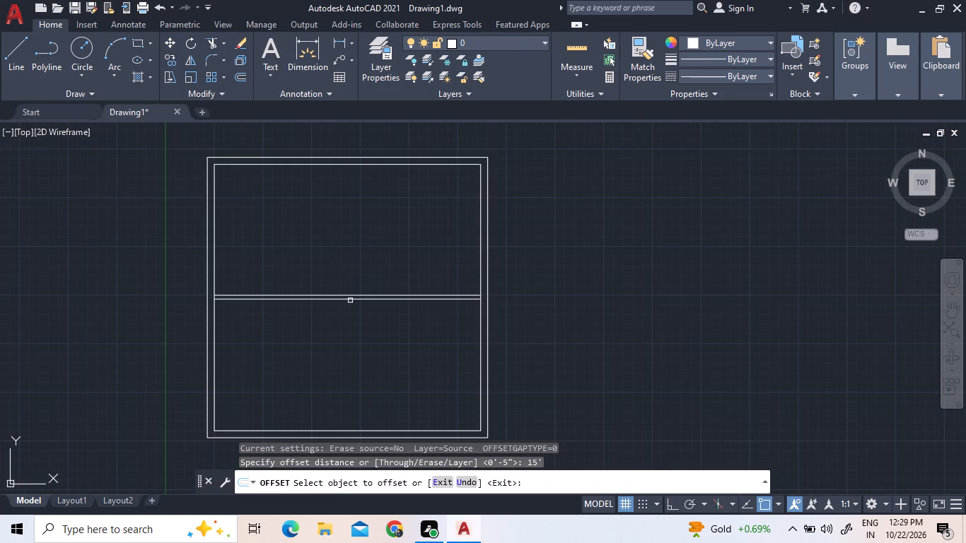
left_click(351, 300)
left_click(337, 363)
scroll(334, 363, "down", 2)
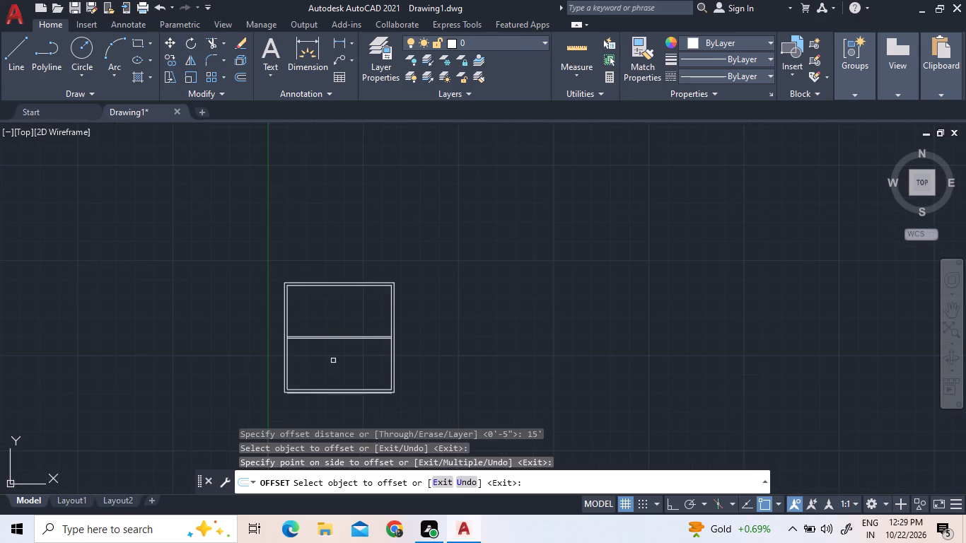
scroll(322, 410, "up", 3)
scroll(300, 342, "up", 1)
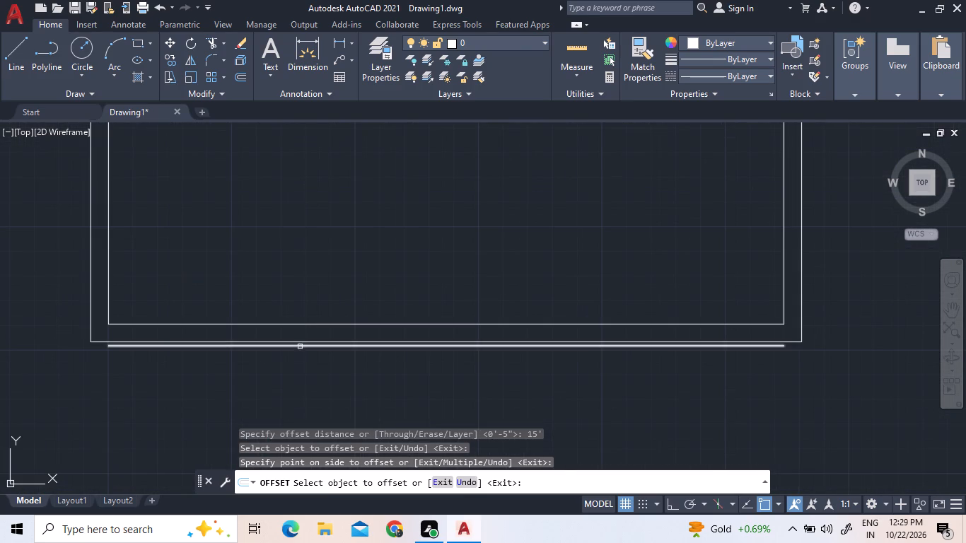
key("Escape")
Delete the original inner and outer bottom wall lines, keeping the newly offset line.
left_click(305, 316)
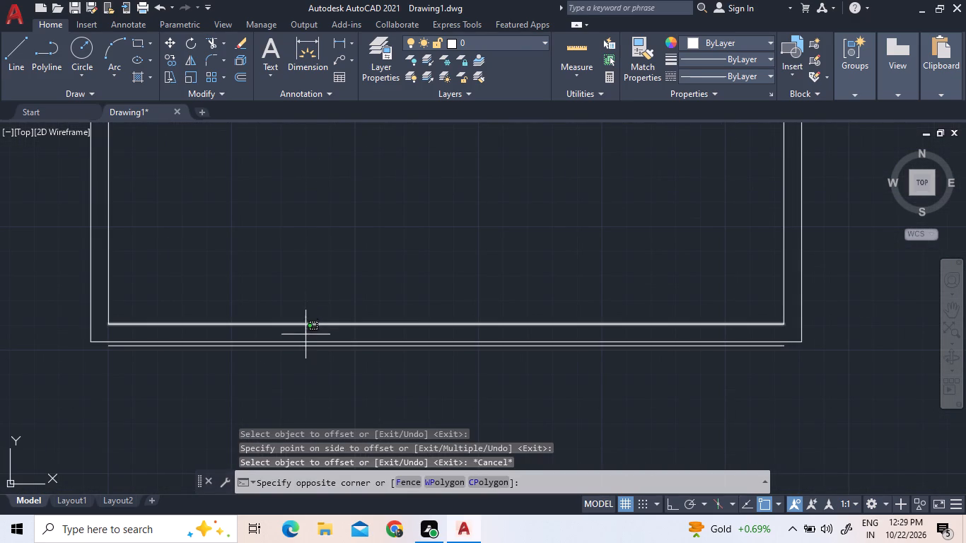
scroll(305, 344, "up", 1)
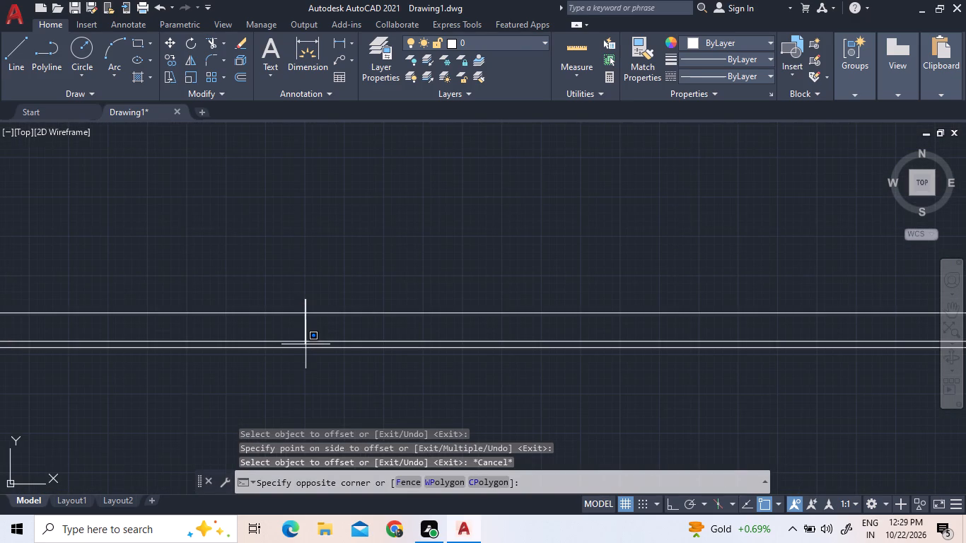
left_click(305, 344)
left_click(301, 312)
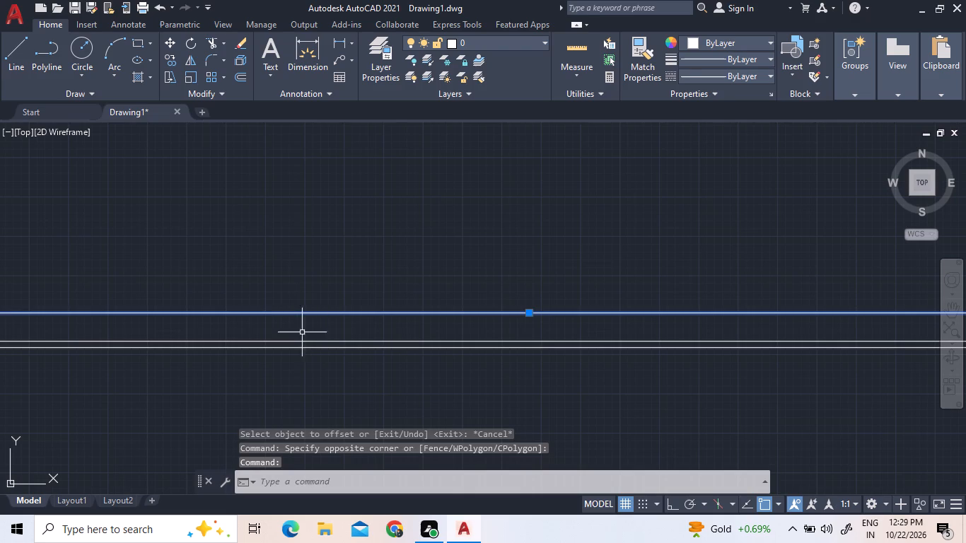
left_click(303, 341)
key("Delete")
scroll(303, 341, "down", 4)
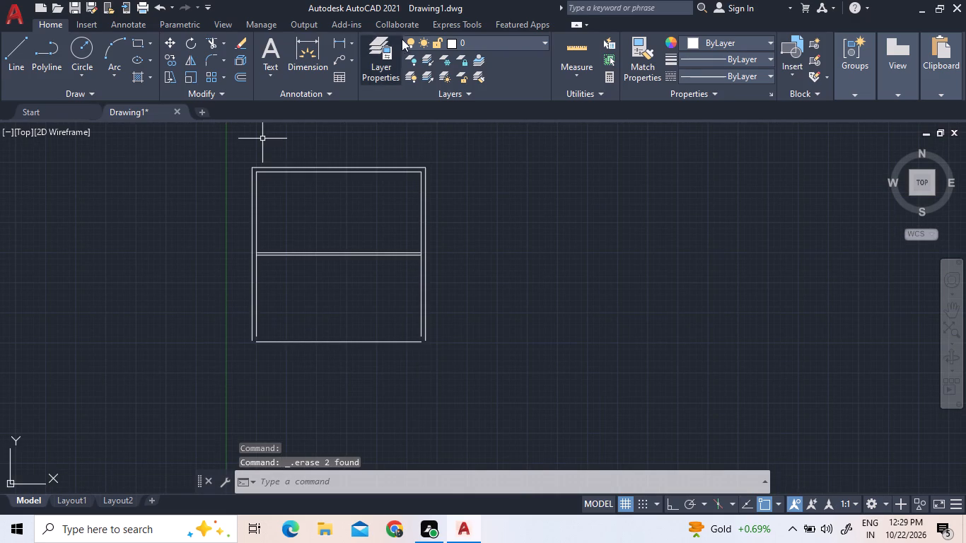
Check the dimensions of the room below the partition with Quick Measure.
left_click(576, 56)
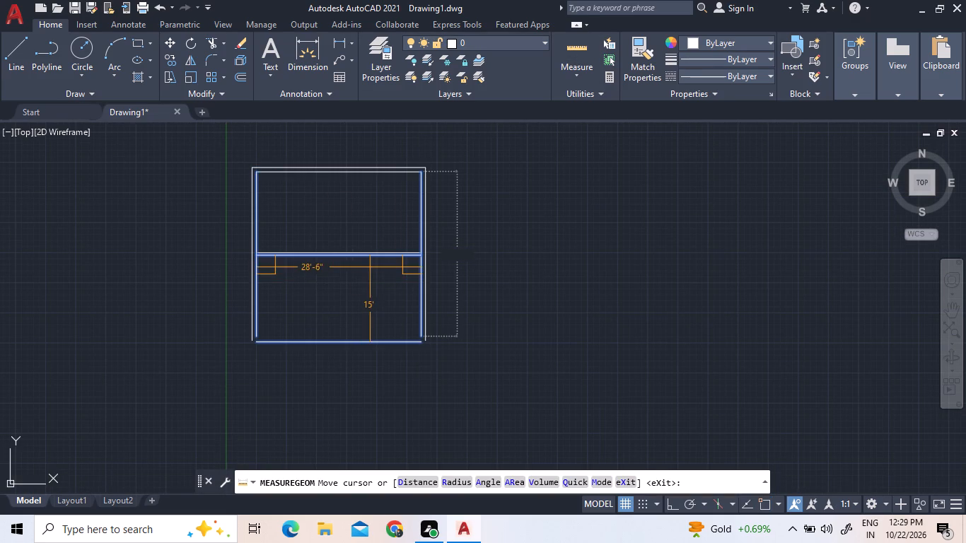
key("Escape")
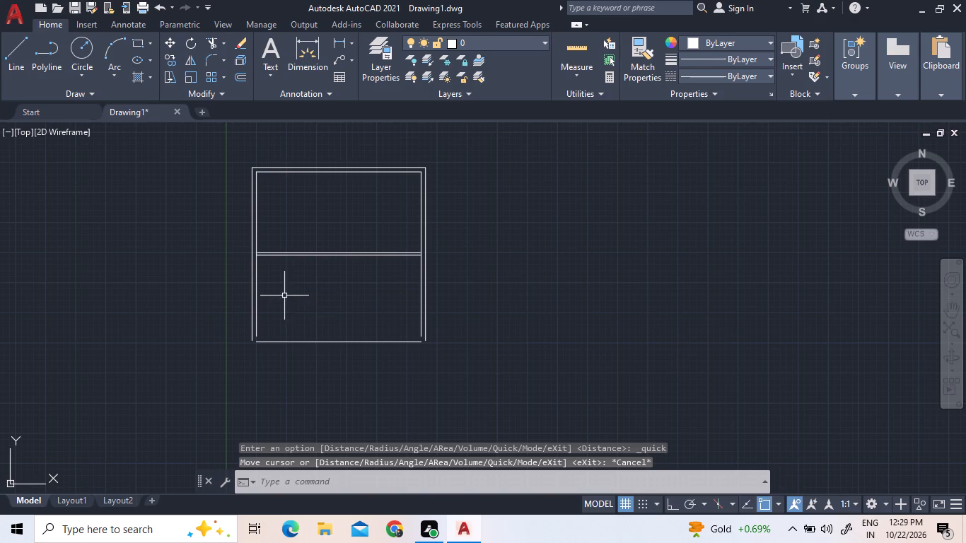
Offset the remaining bottom line 5" downward to form the bottom wall.
scroll(314, 359, "up", 1)
left_click(235, 74)
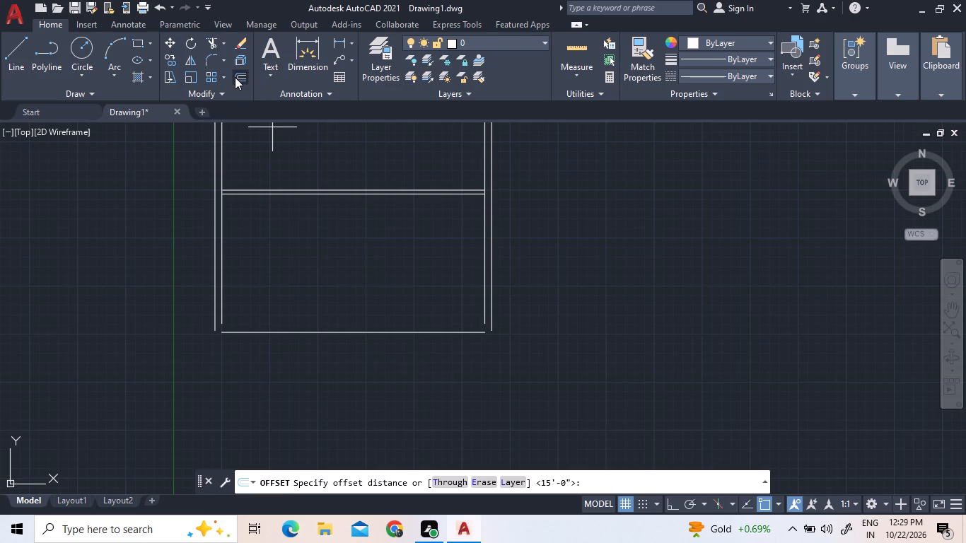
type("5\"")
key("Return")
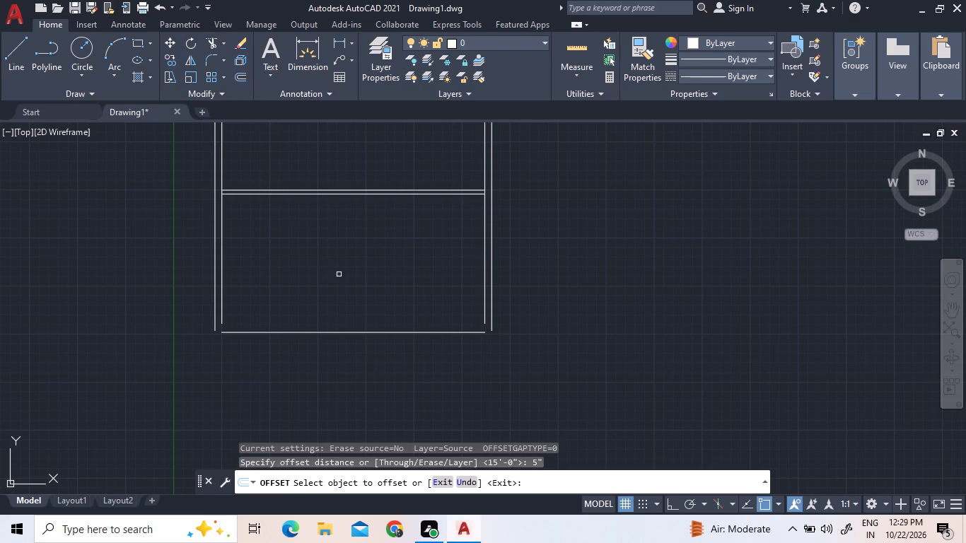
left_click(328, 333)
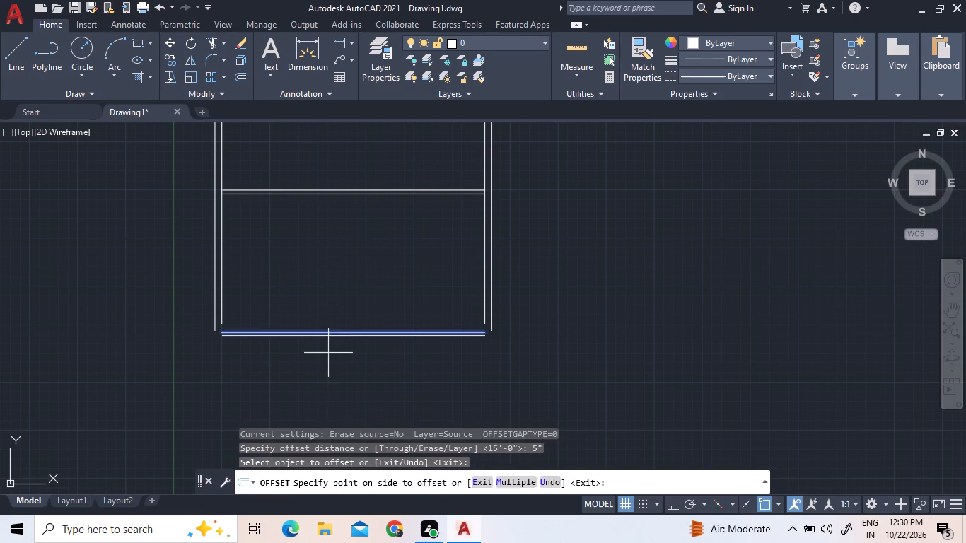
left_click(328, 362)
right_click(338, 267)
left_click(363, 279)
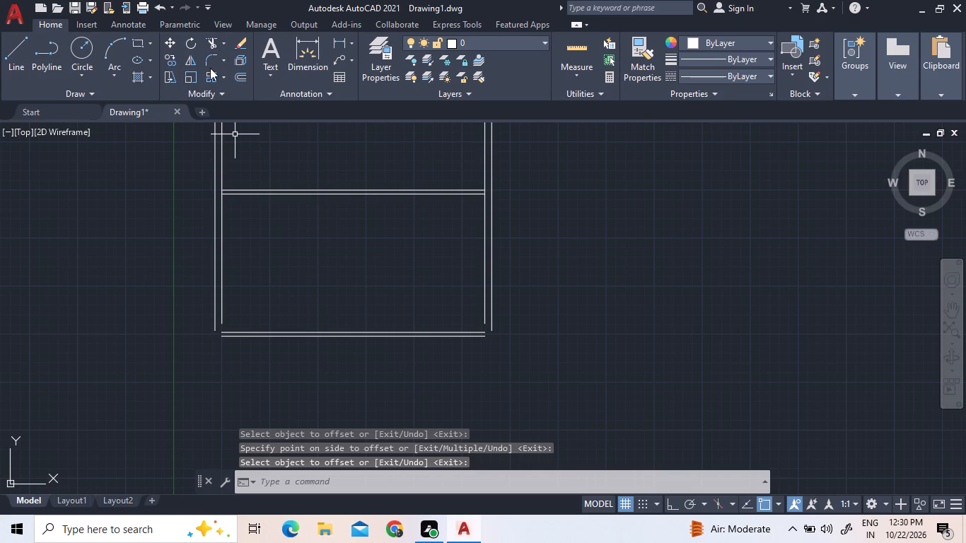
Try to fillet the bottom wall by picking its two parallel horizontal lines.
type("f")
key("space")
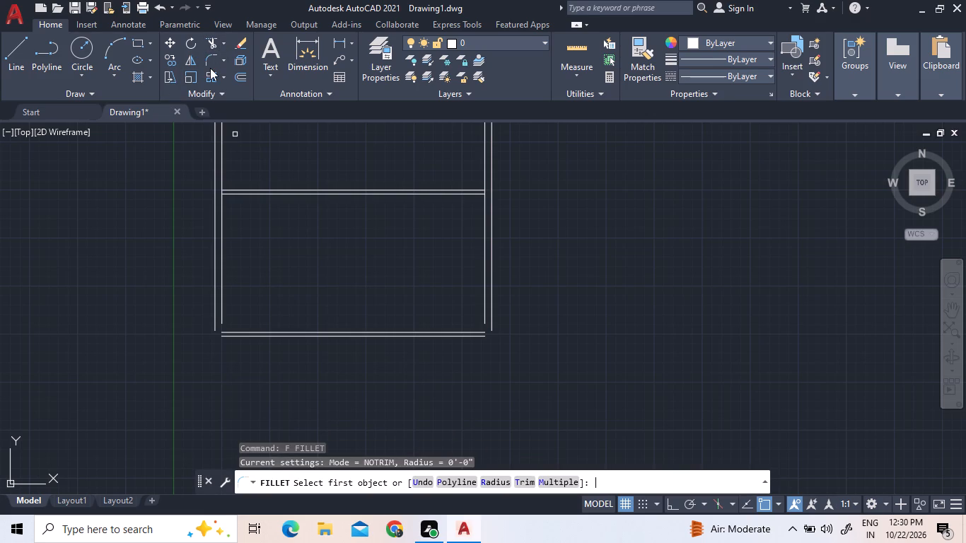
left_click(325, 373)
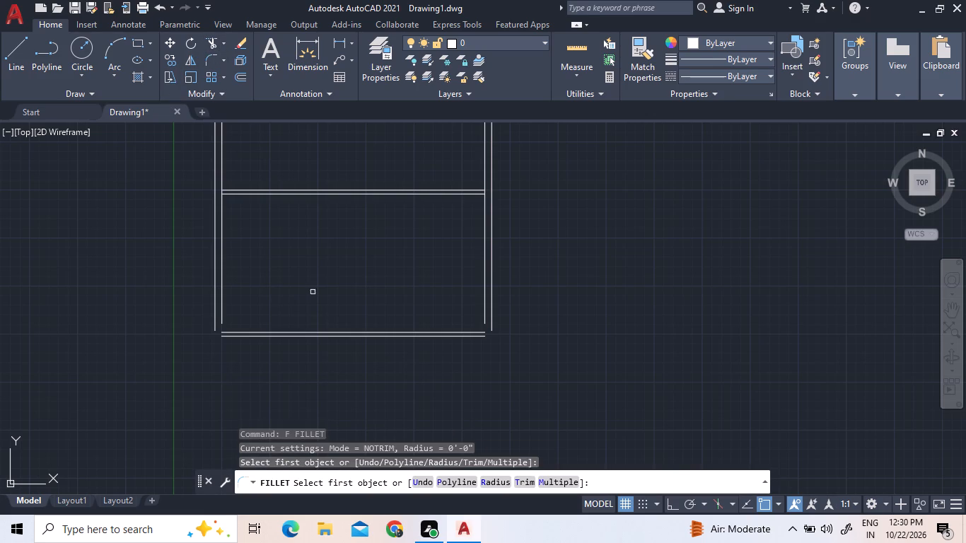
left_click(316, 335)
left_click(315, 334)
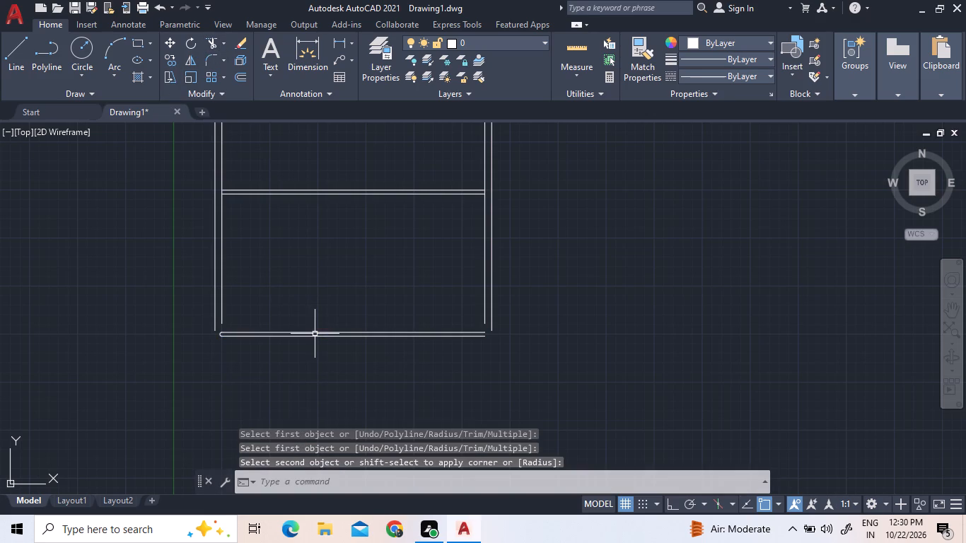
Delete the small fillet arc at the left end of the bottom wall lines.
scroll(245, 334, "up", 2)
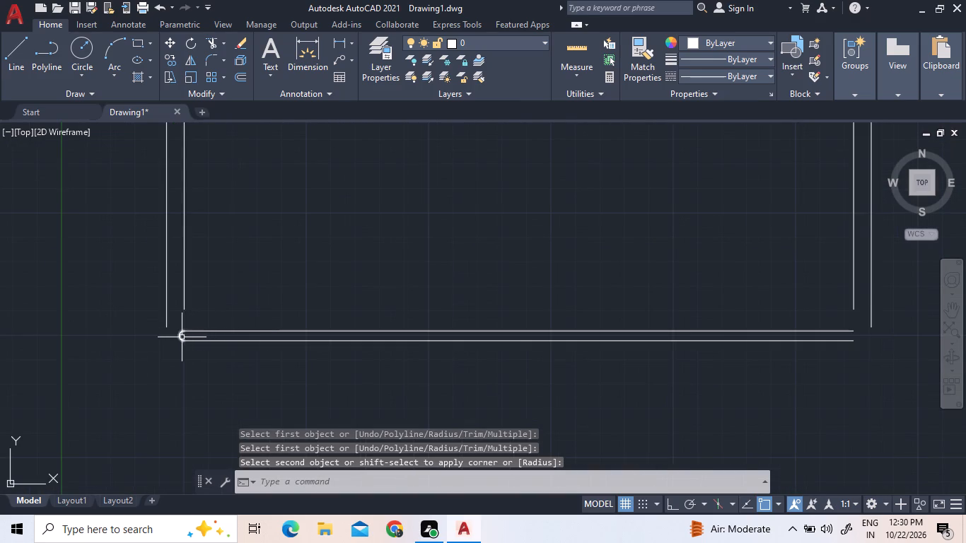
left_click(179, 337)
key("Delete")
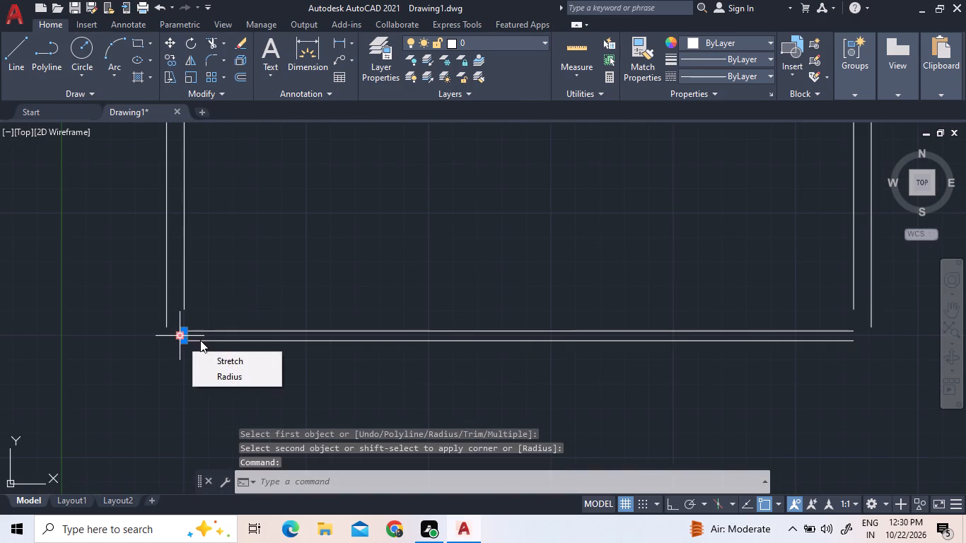
Delete the small fillet arc at the left end of the bottom wall lines.
key("Delete")
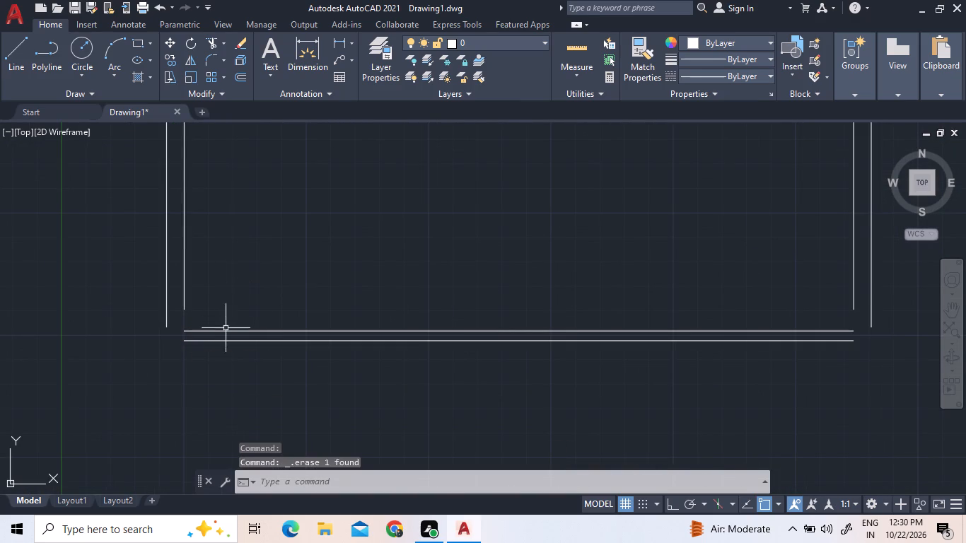
Fillet the bottom wall's outer and inner lines with the matching left wall lines to close the plan's lower-left corner.
key("f")
key("space")
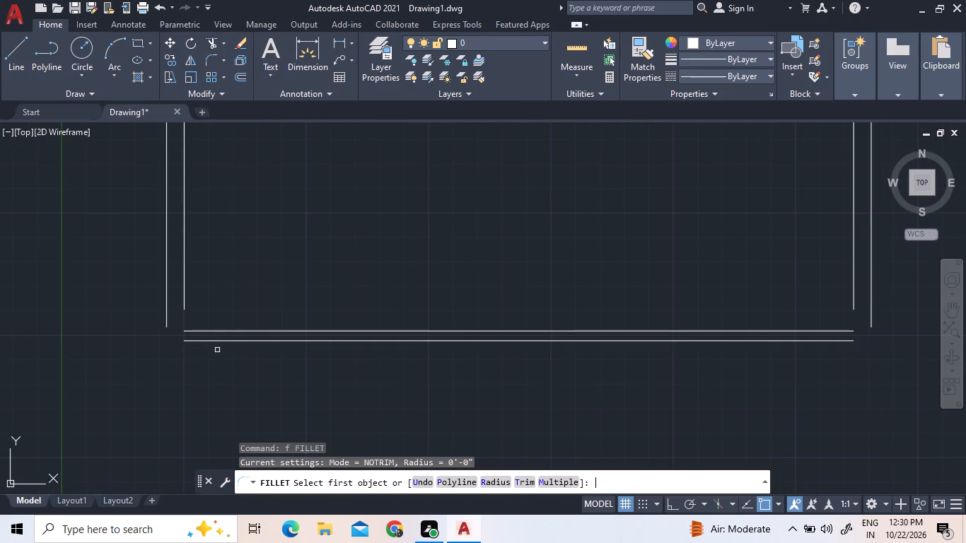
left_click(212, 340)
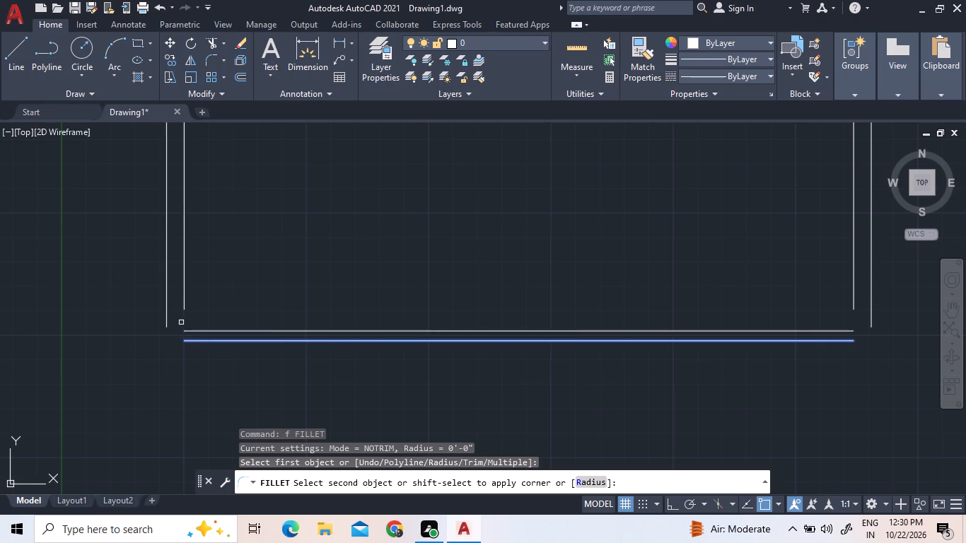
left_click(166, 315, "shift")
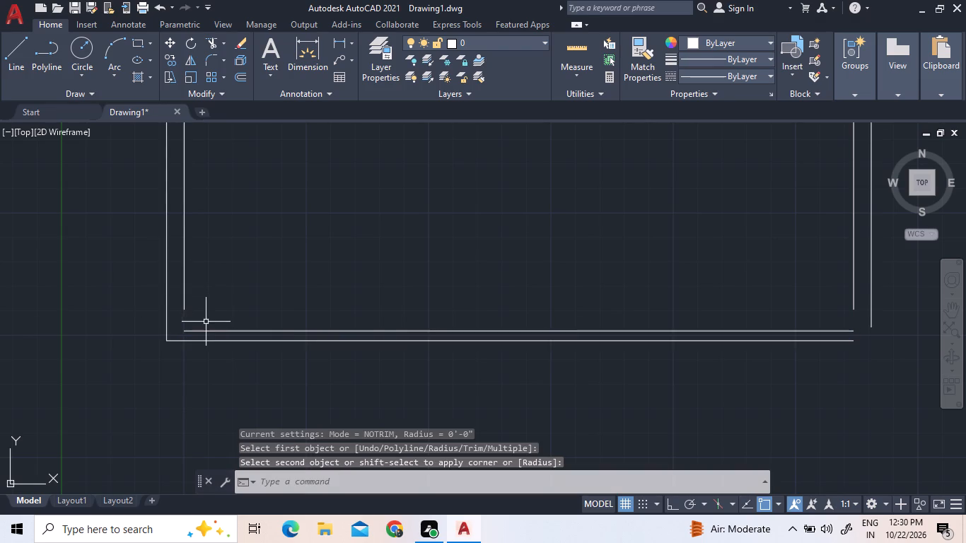
type("f")
key("space")
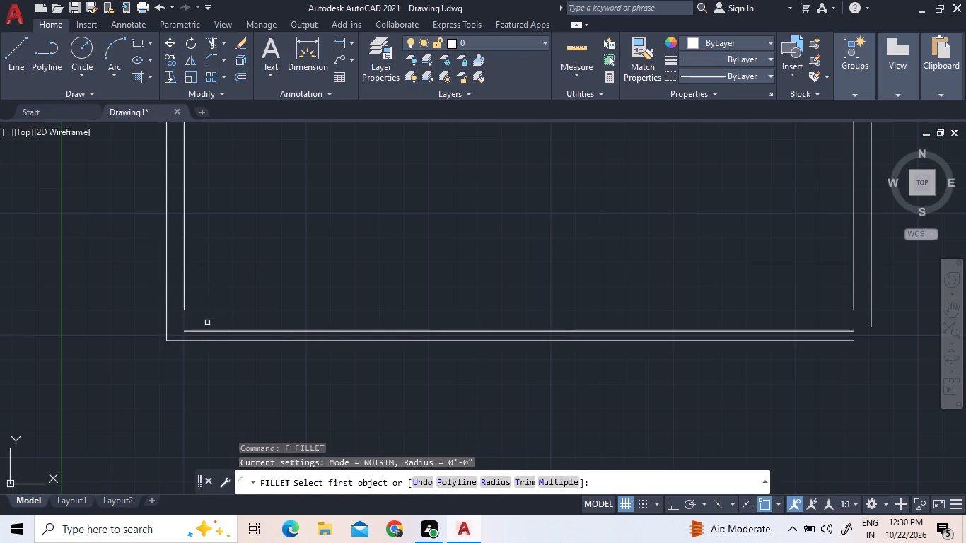
left_click(210, 331)
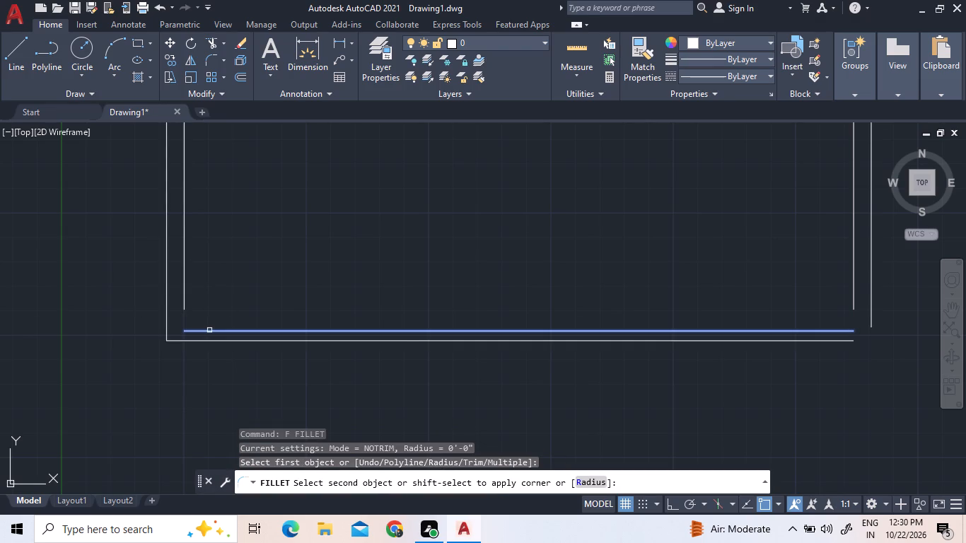
left_click(185, 297, "shift")
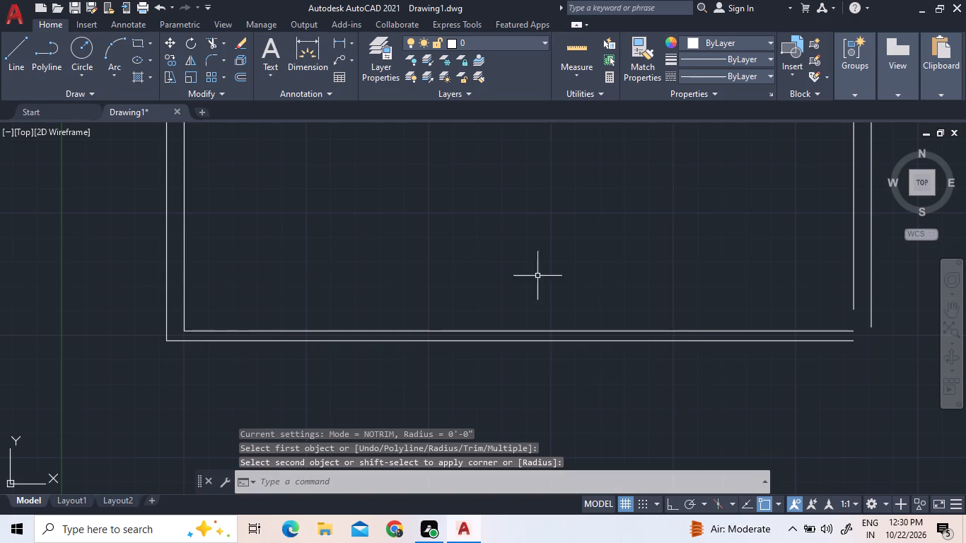
Fillet the bottom wall's inner and outer lines with the matching right wall lines to close the plan's lower-right corner.
type("f")
key("space")
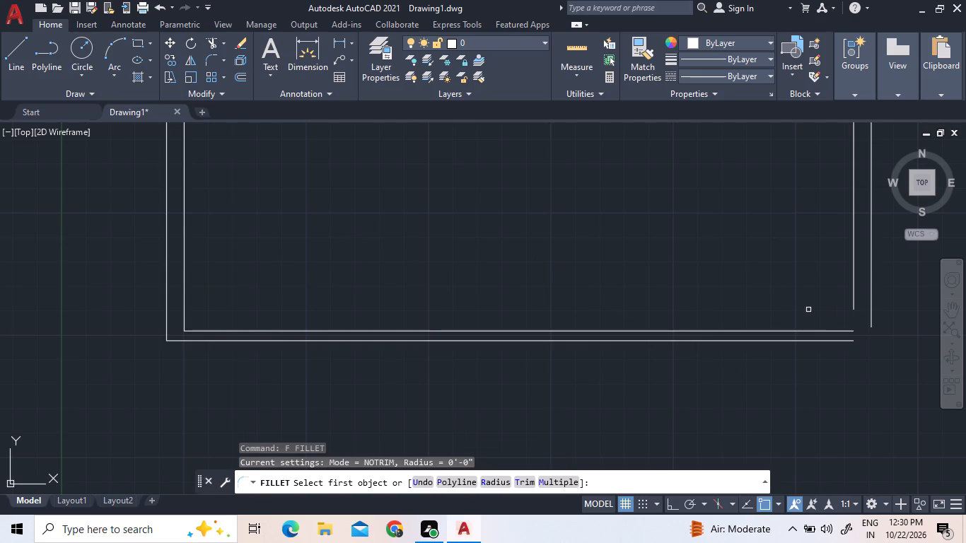
left_click(844, 332, "shift")
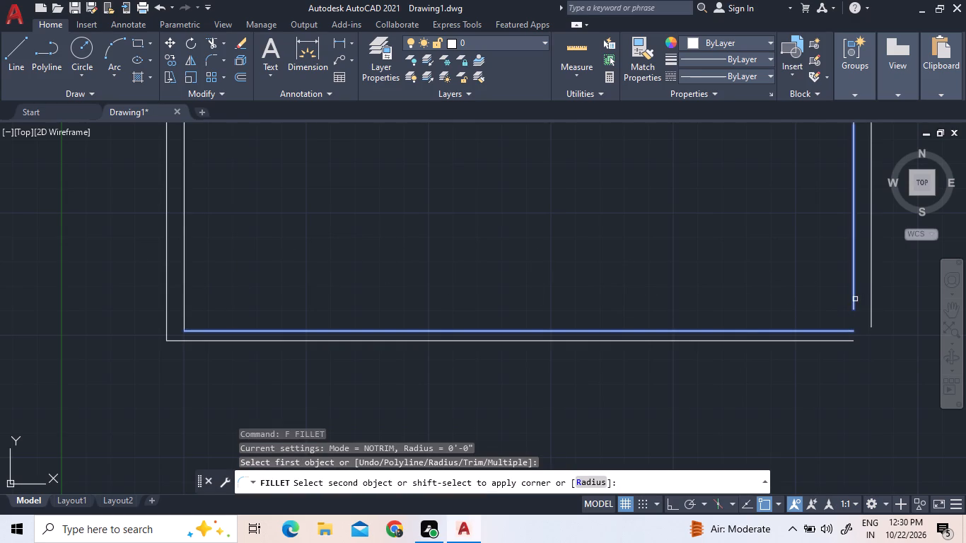
left_click(854, 299, "shift")
type("f")
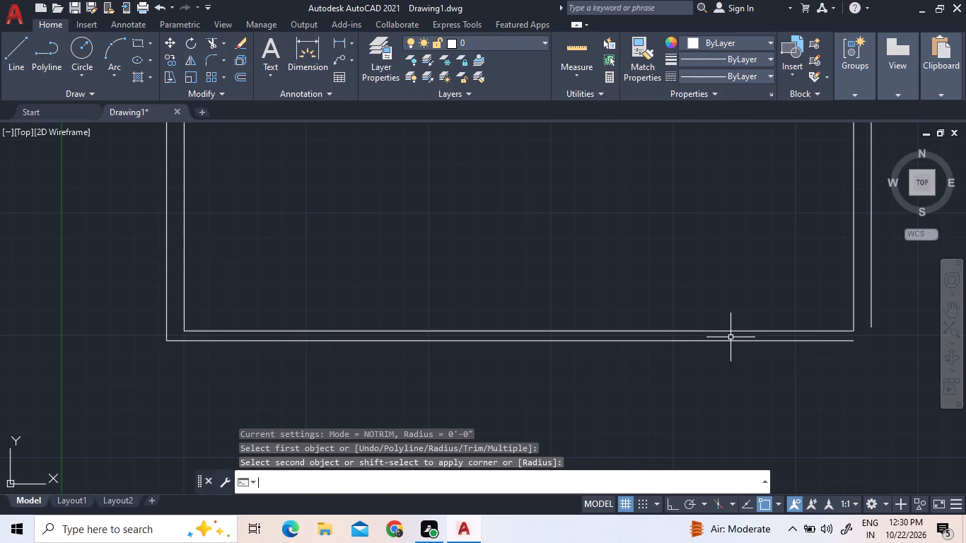
key("space")
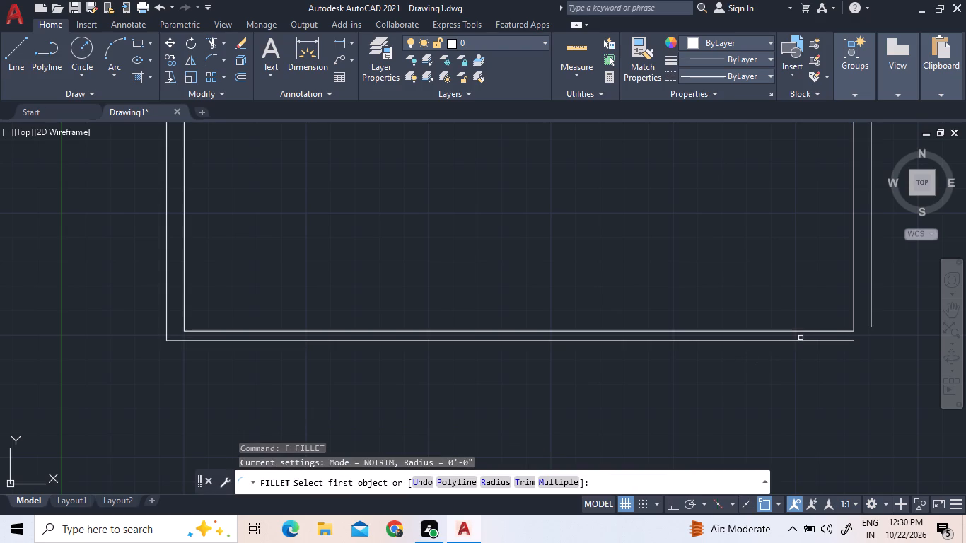
left_click(804, 341)
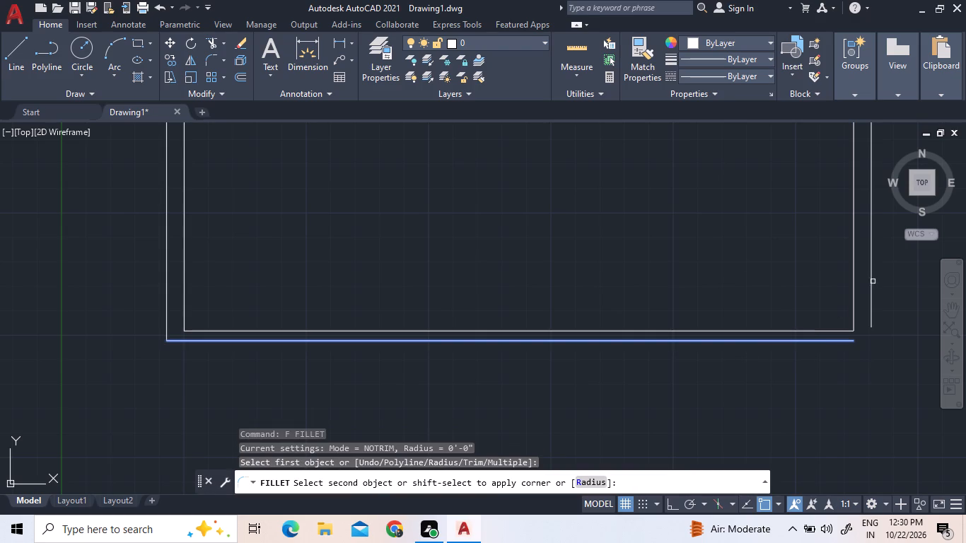
left_click(873, 284, "shift")
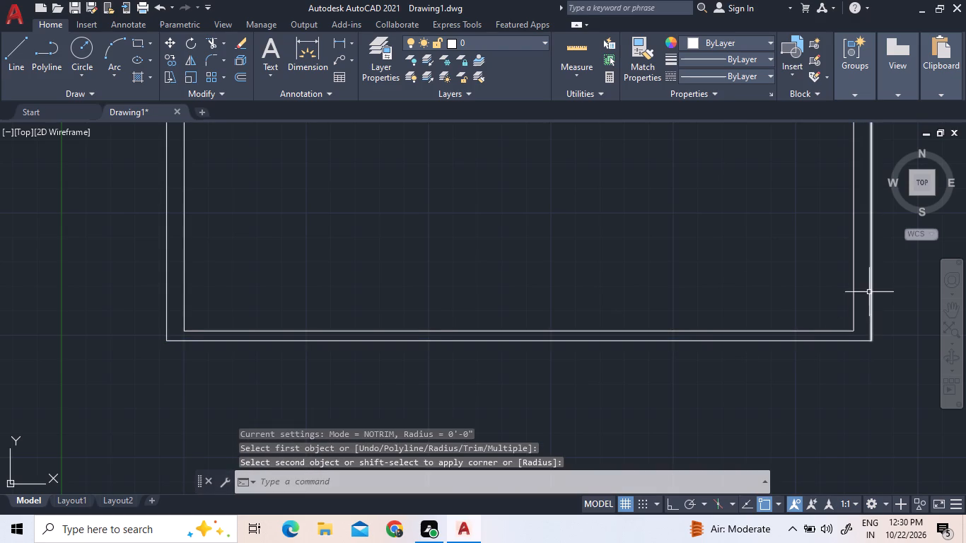
Trim the inner side-wall line segments between the two partition lines at both ends of the horizontal partition.
scroll(788, 404, "down", 1)
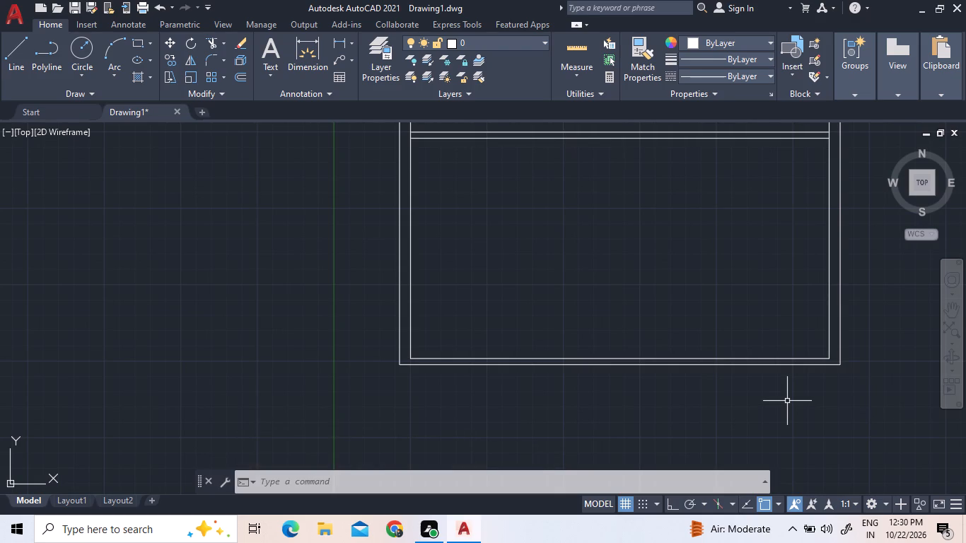
scroll(786, 401, "down", 2)
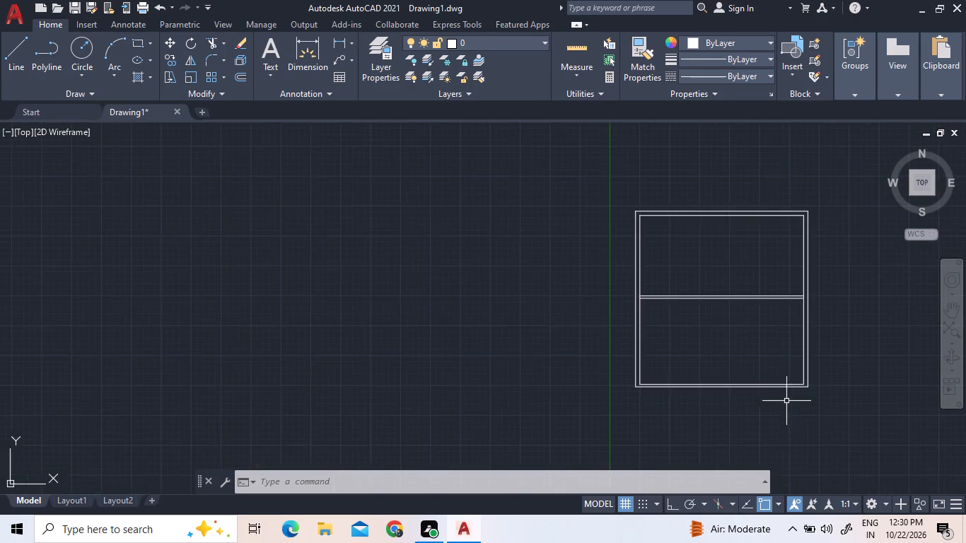
scroll(786, 401, "down", 1)
scroll(844, 320, "up", 2)
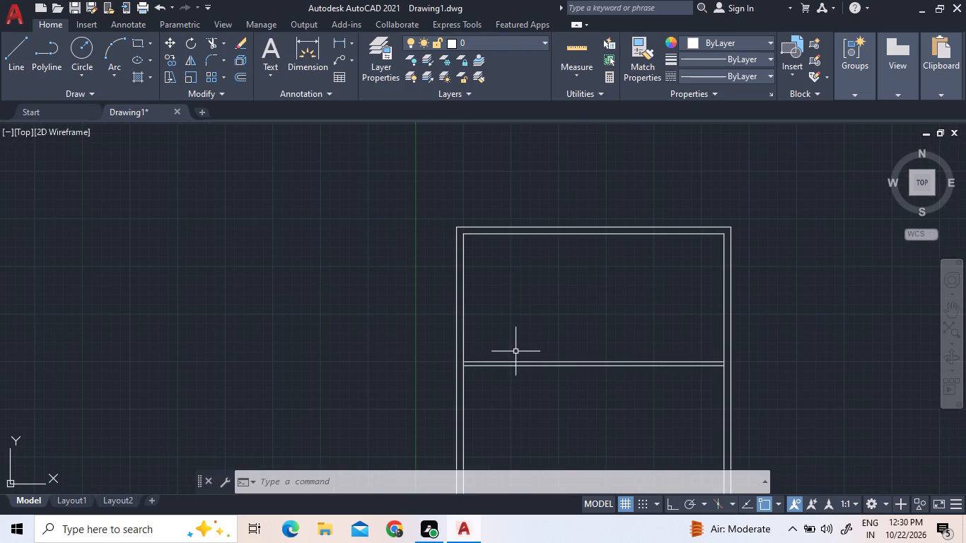
scroll(845, 385, "up", 2)
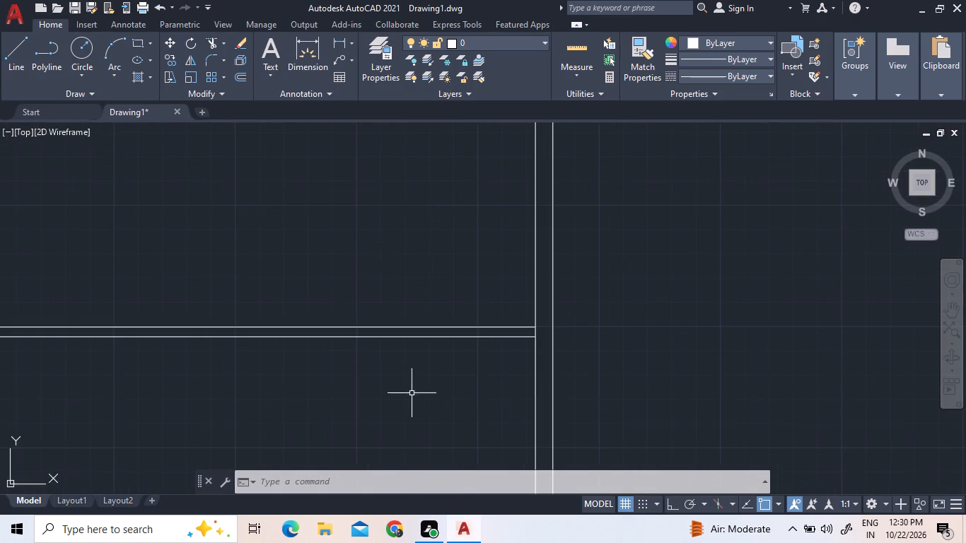
scroll(453, 393, "down", 2)
scroll(264, 383, "up", 2)
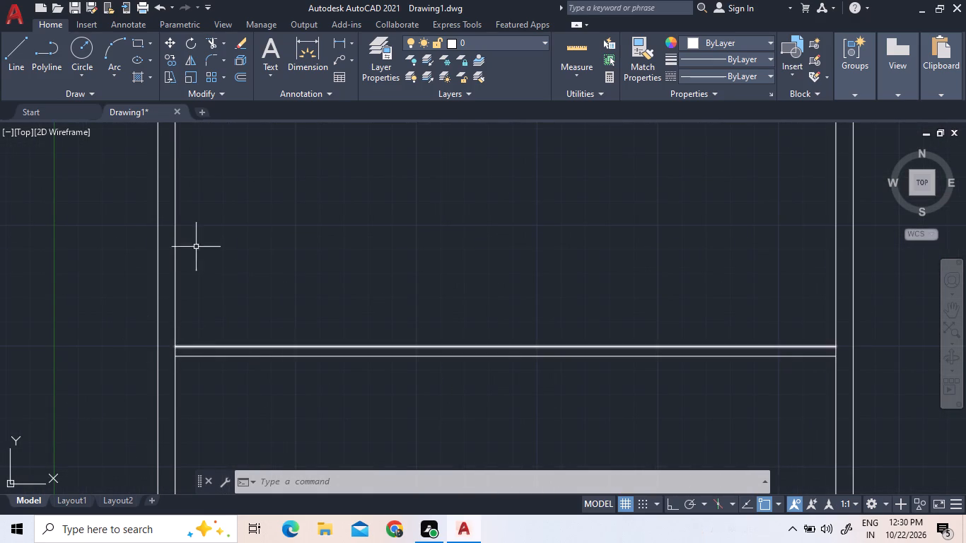
left_click(213, 44)
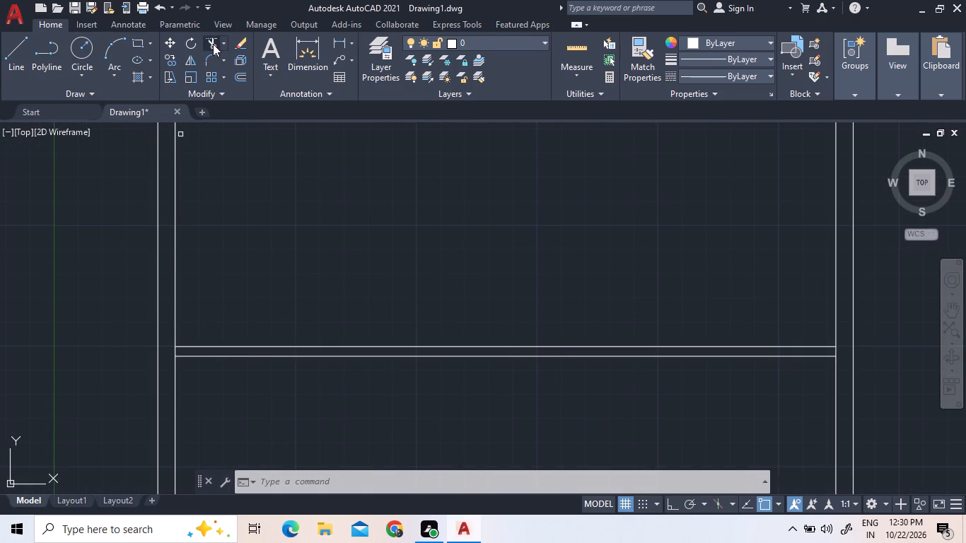
left_click(176, 351)
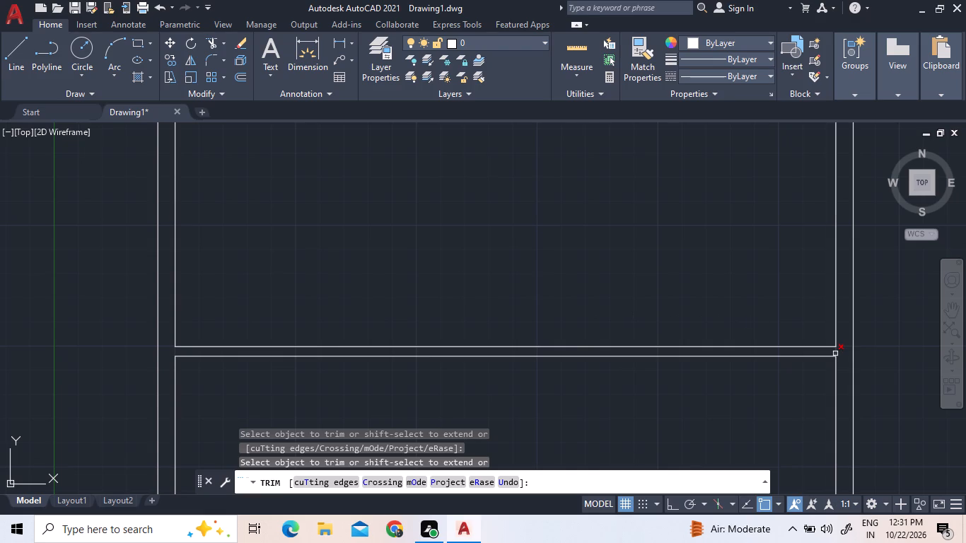
left_click(835, 354)
right_click(581, 198)
left_click(601, 216)
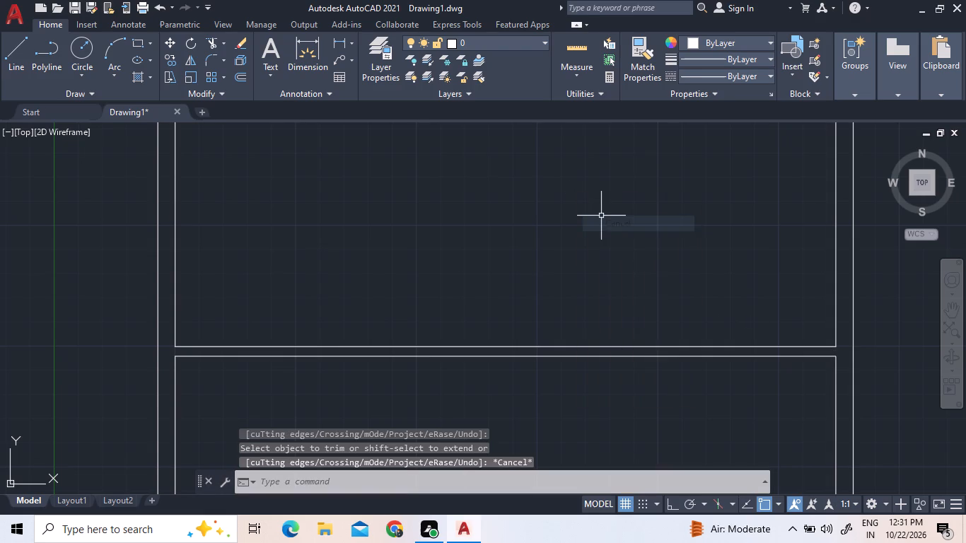
scroll(601, 216, "down", 2)
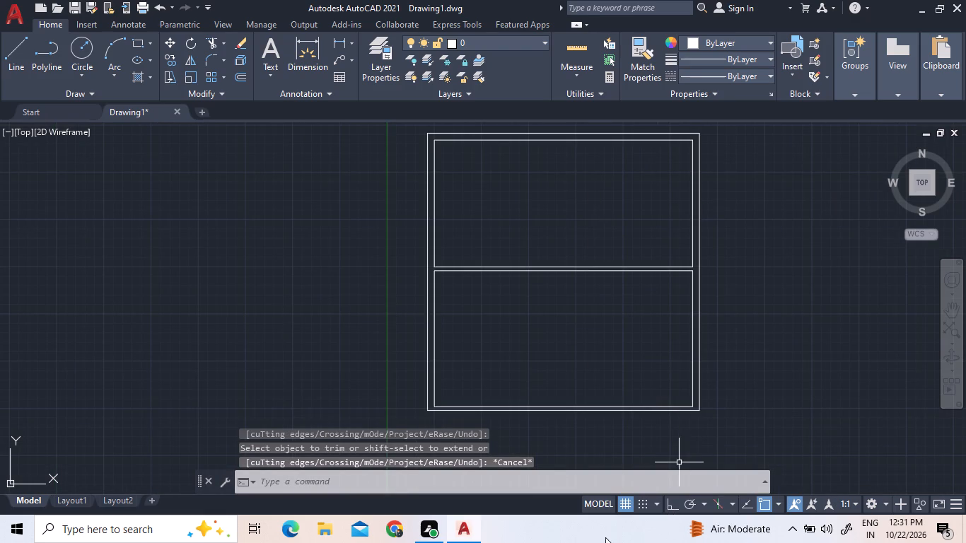
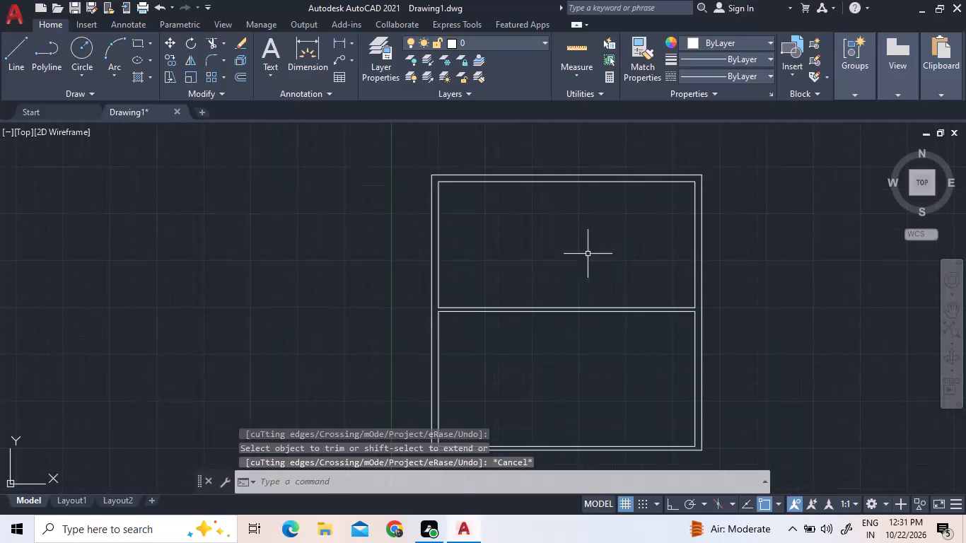
Offset the left wall's inner line 12' into the plan in both the upper and lower rooms.
left_click(243, 78)
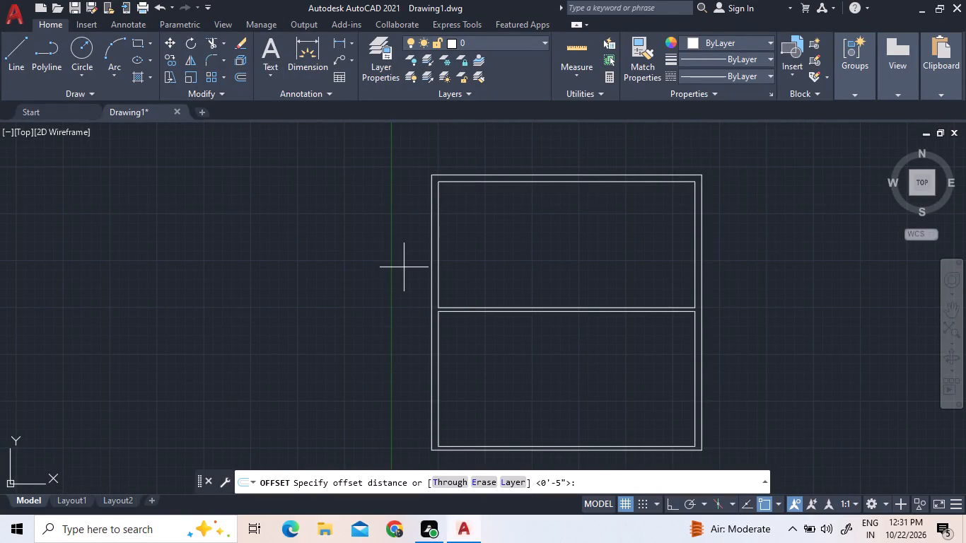
type("12'")
key("Return")
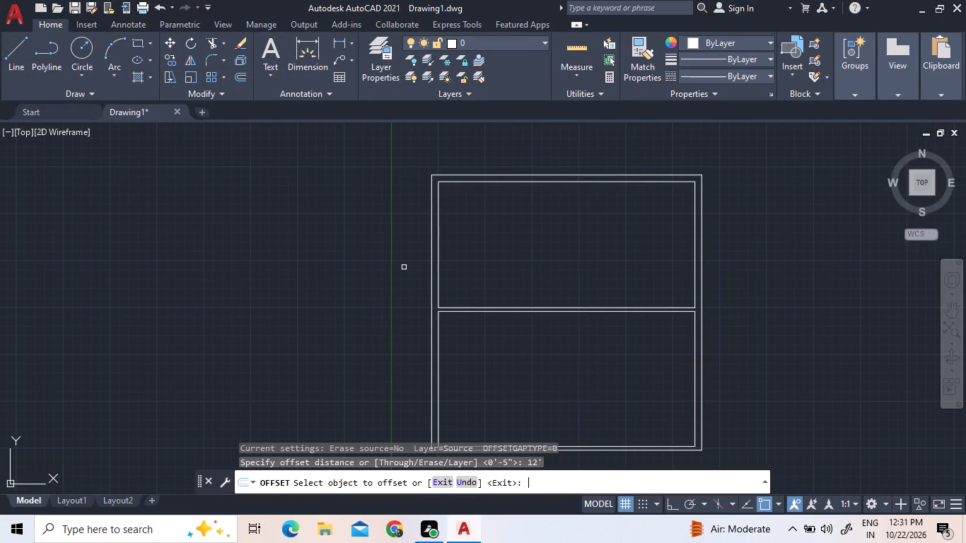
left_click(438, 259)
left_click(491, 267)
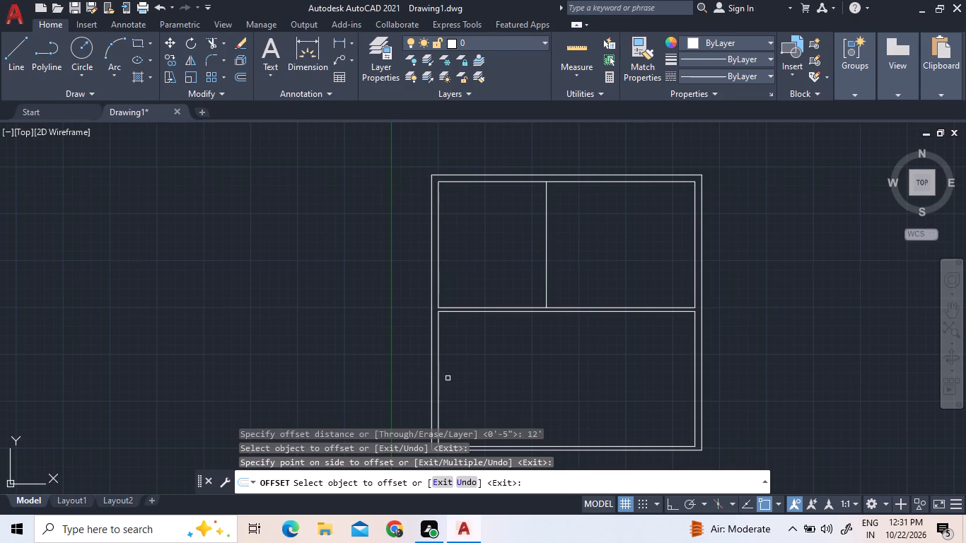
left_click(438, 375)
left_click(499, 373)
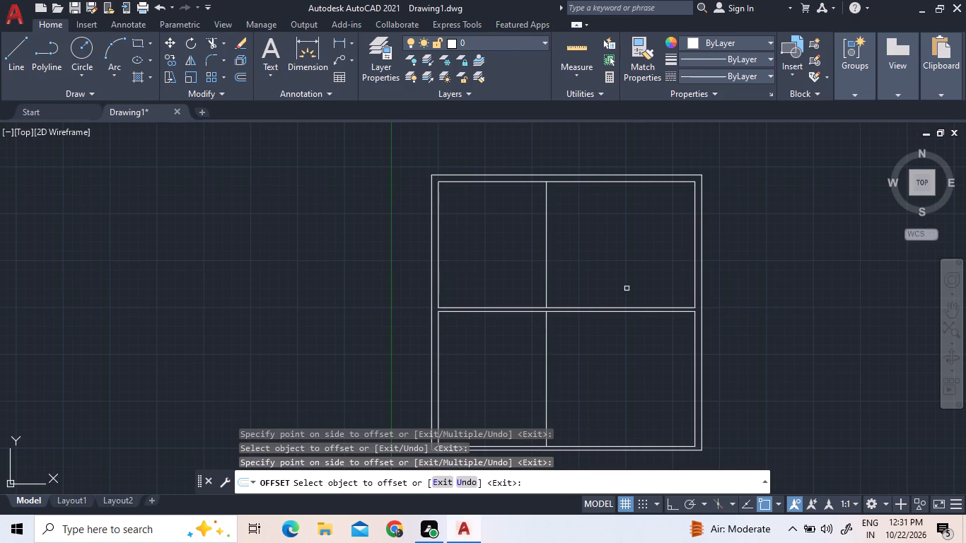
right_click(605, 271)
left_click(611, 275)
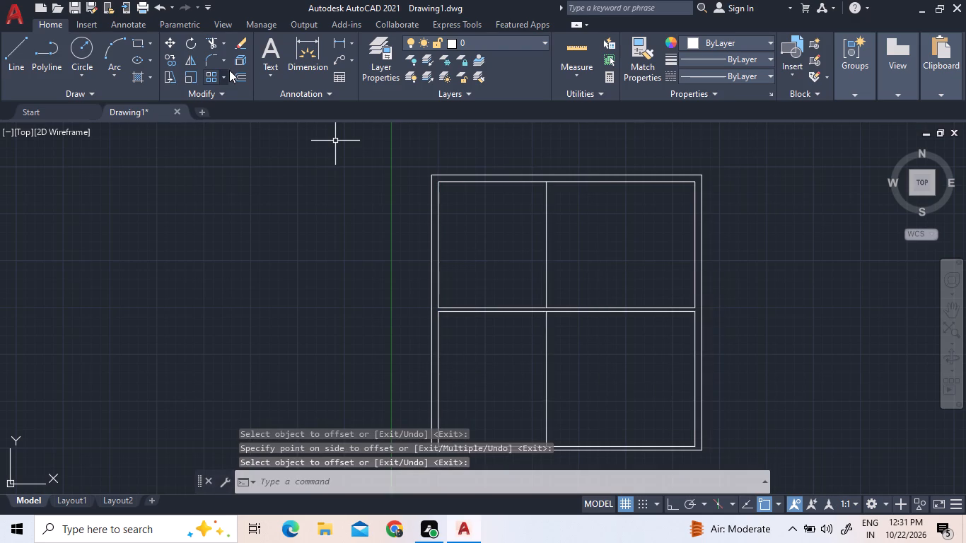
Offset the upper and lower vertical partition lines 5" to the right to give the partition its thickness.
left_click(233, 72)
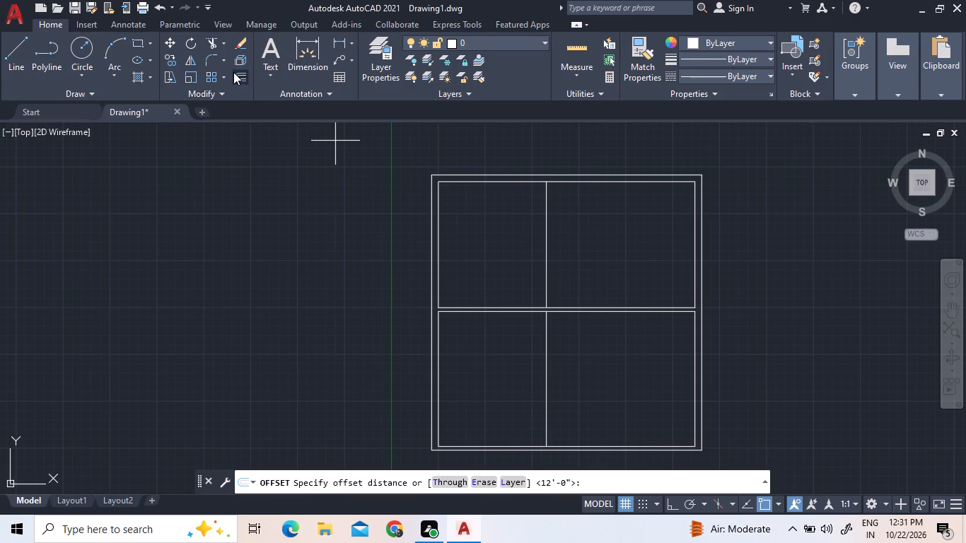
type("5\"")
key("Return")
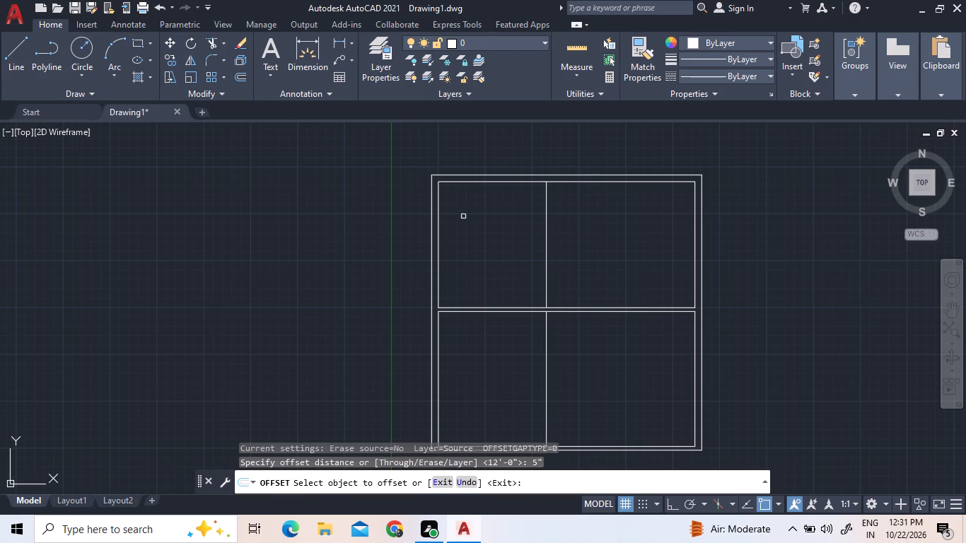
left_click(547, 262)
left_click(571, 262)
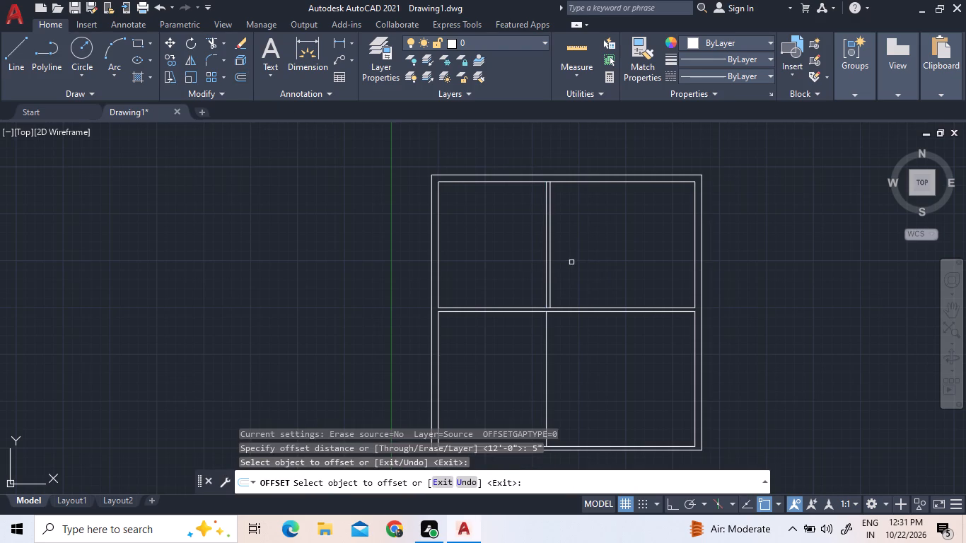
left_click(548, 337)
left_click(555, 340)
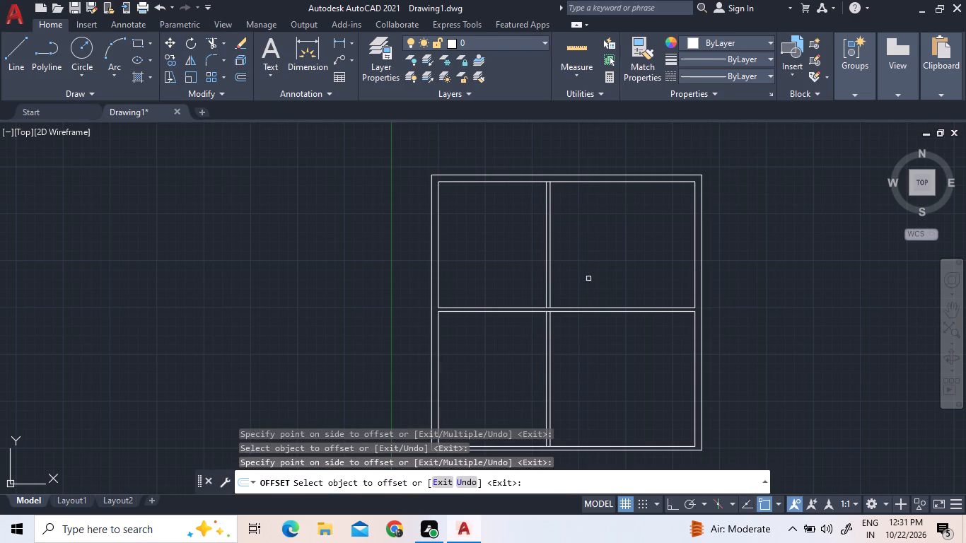
scroll(588, 278, "down", 1)
scroll(584, 306, "up", 2)
right_click(595, 257)
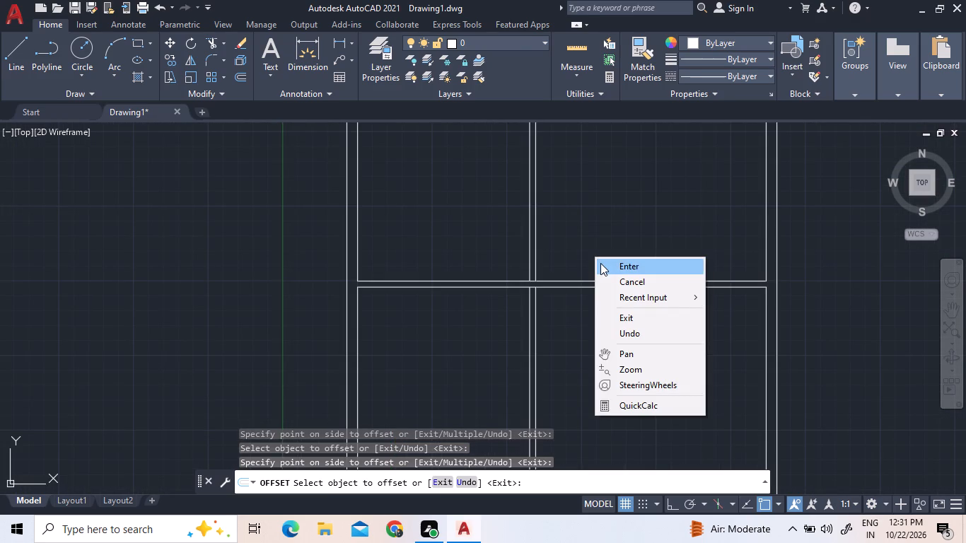
left_click(601, 264)
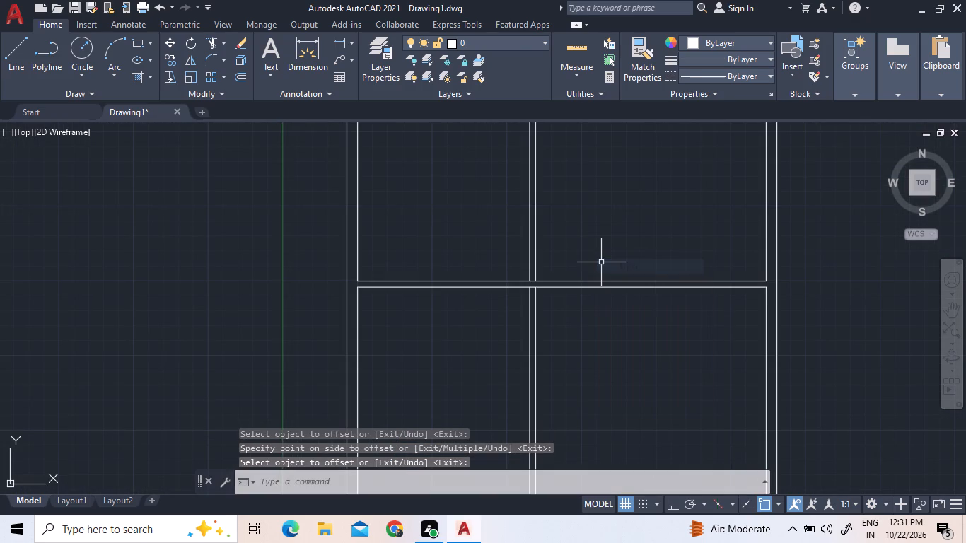
Offset the upper room's right inner wall line 12' to the left and the horizontal partition's lower line 12' downward.
scroll(601, 262, "down", 1)
middle_click_drag(660, 214, 453, 238)
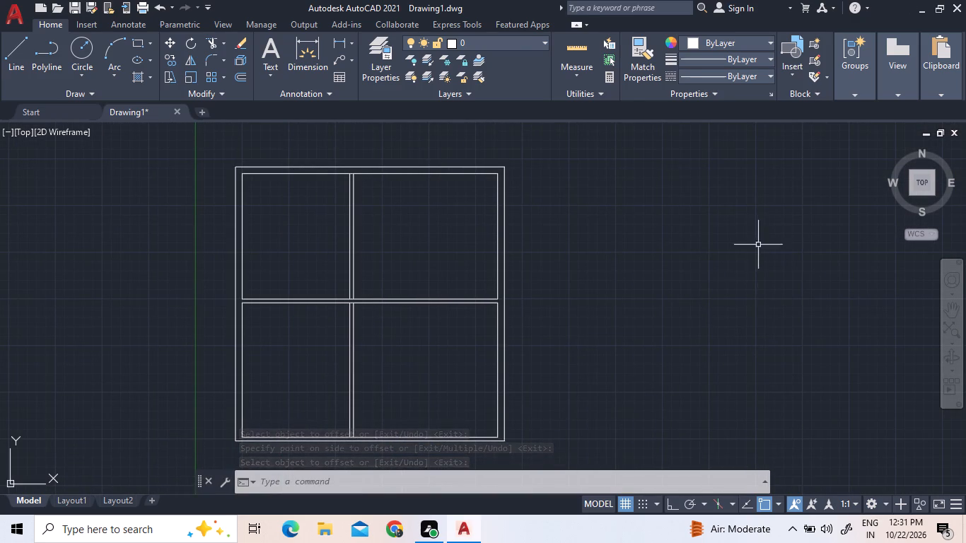
left_click(244, 76)
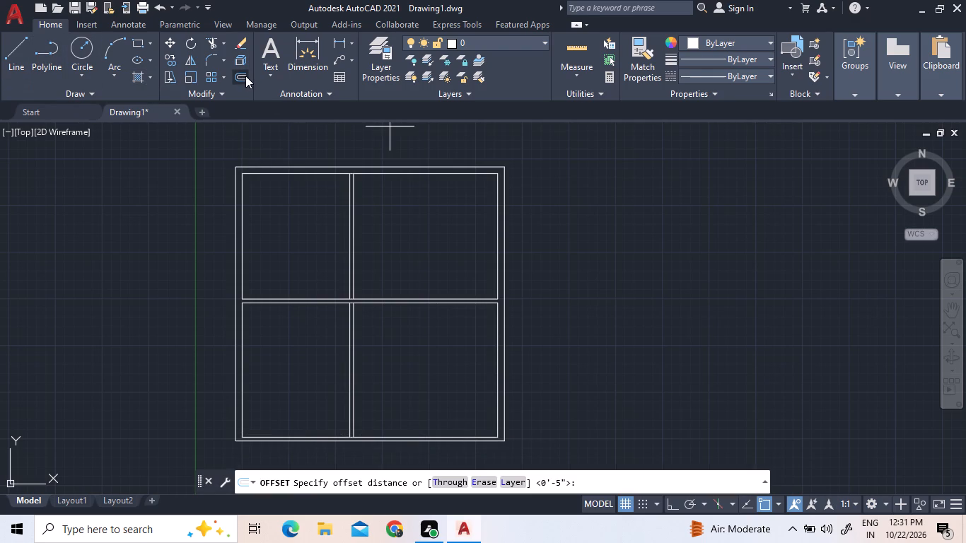
type("12")
key("apostrophe")
key("Return")
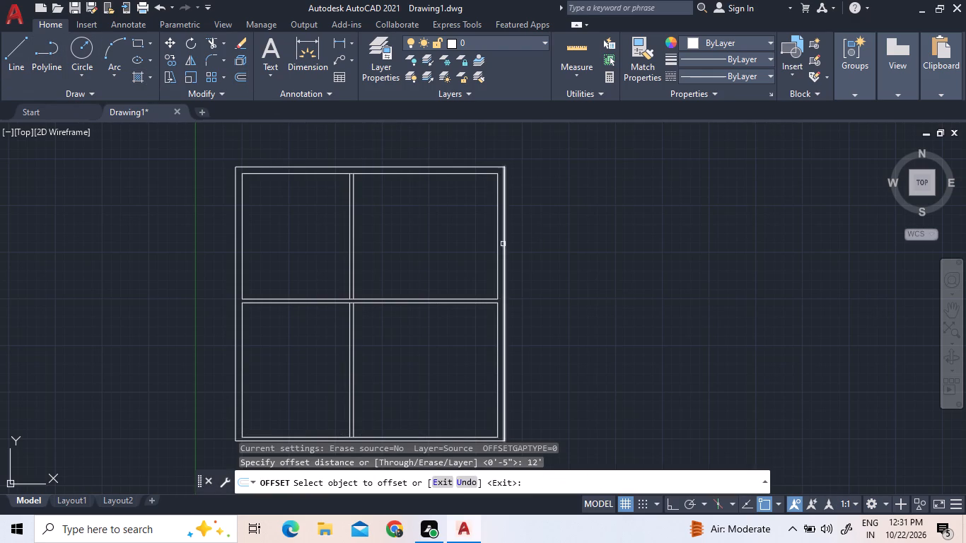
left_click(501, 244)
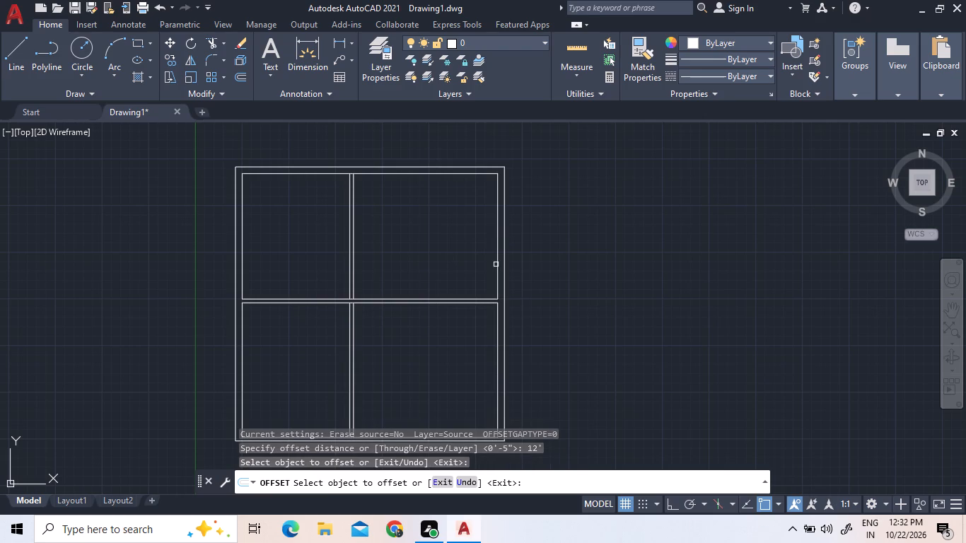
left_click(499, 265)
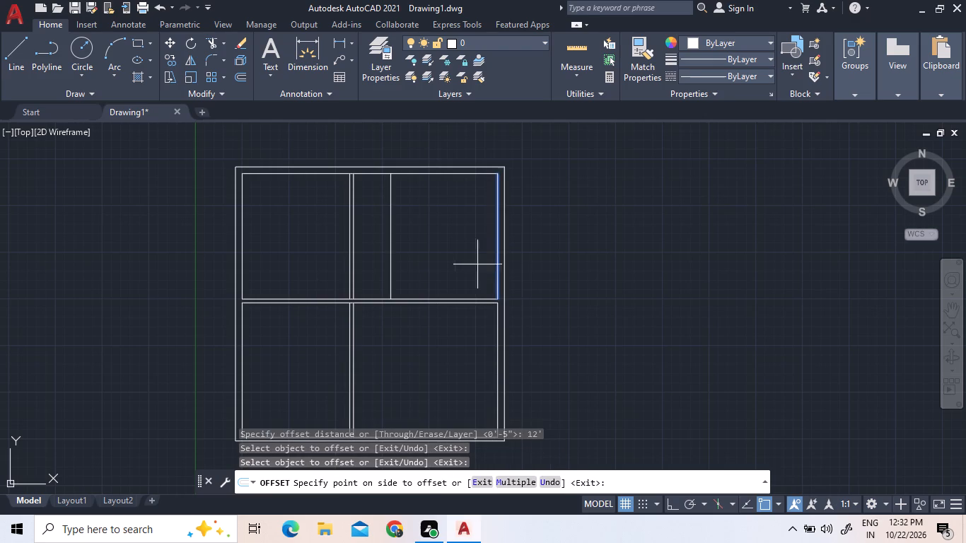
left_click(433, 264)
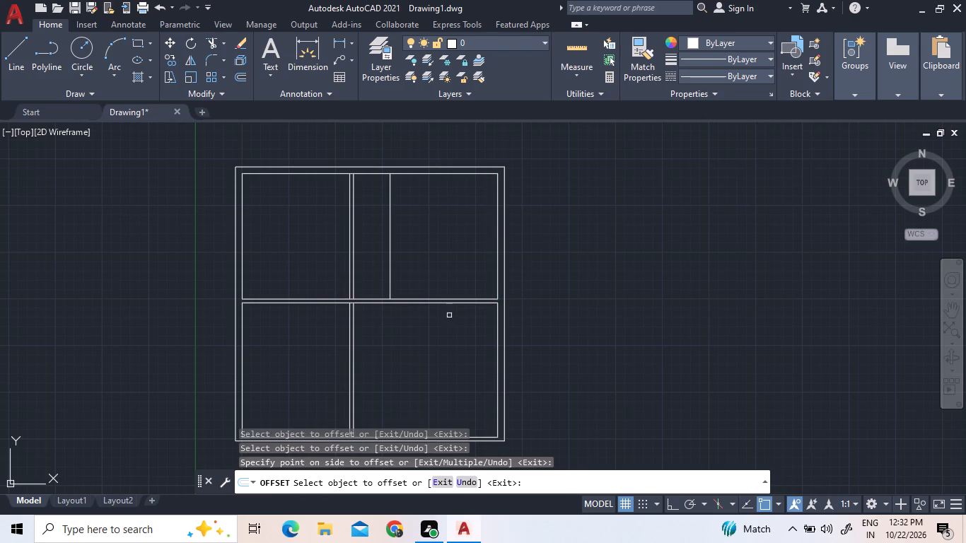
left_click(445, 305)
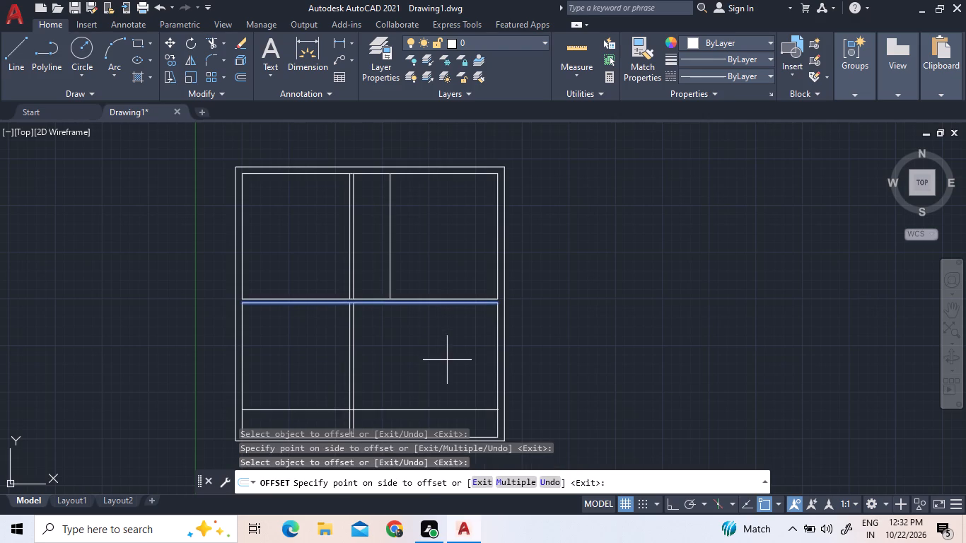
left_click(448, 361)
Trim the part of the new lower horizontal line that crosses the lower-left room, up to the vertical partition.
left_click(214, 40)
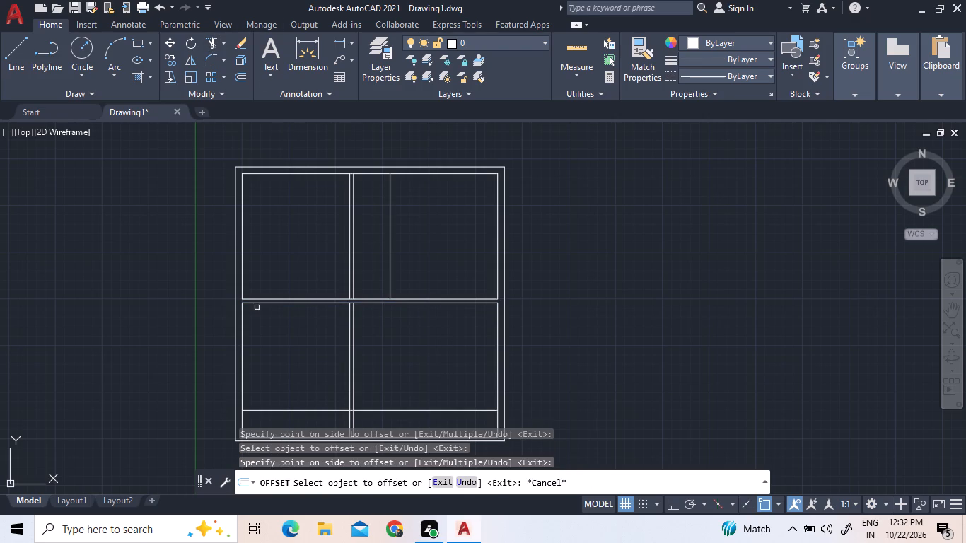
left_click(297, 411)
scroll(353, 408, "up", 3)
scroll(448, 341, "down", 4)
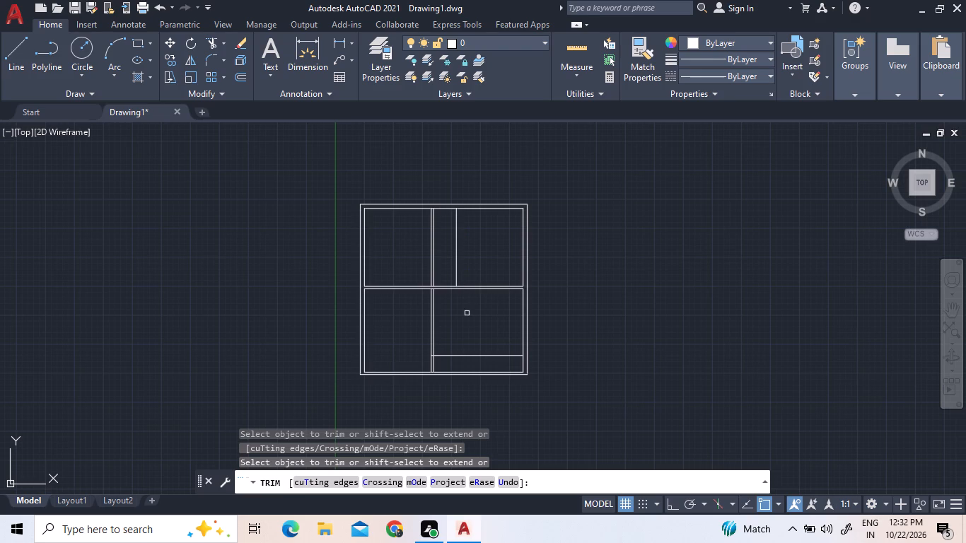
right_click(600, 294)
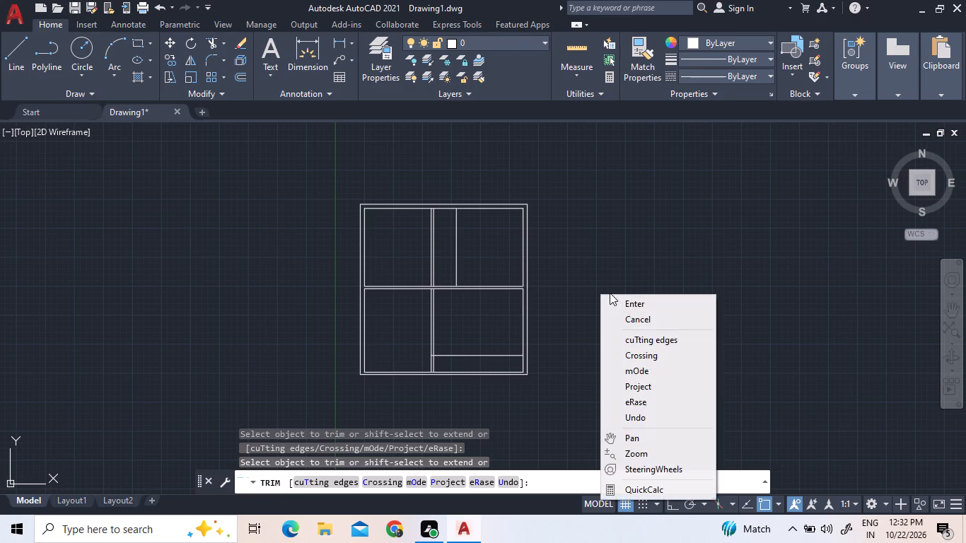
left_click(619, 303)
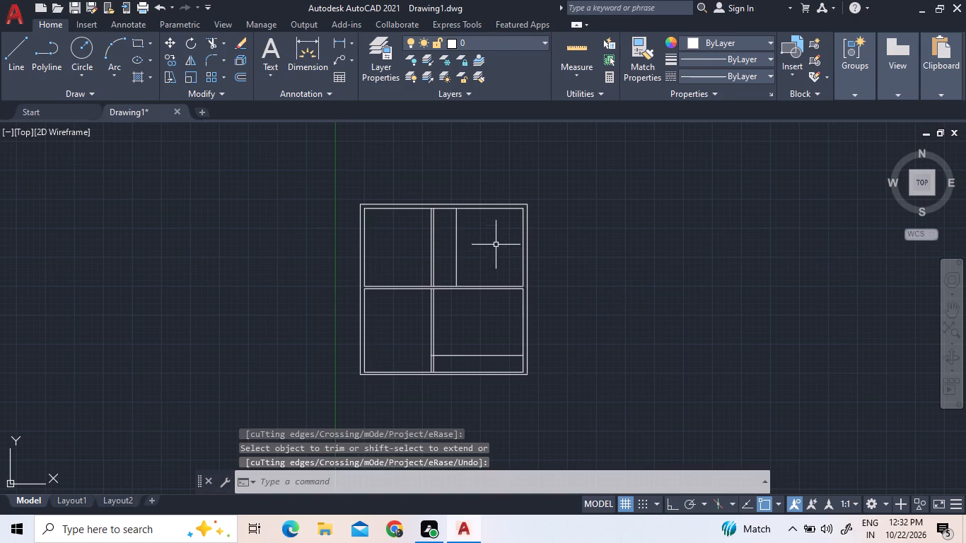
Offset the upper room's new vertical line 5" to the left and the lower-right room's new horizontal line 5" downward.
scroll(496, 245, "up", 1)
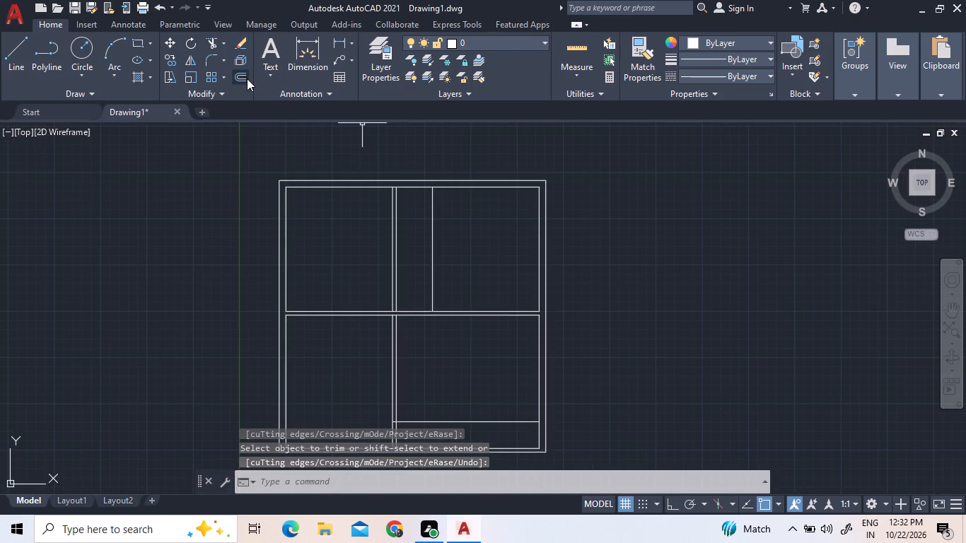
left_click(246, 78)
key("5")
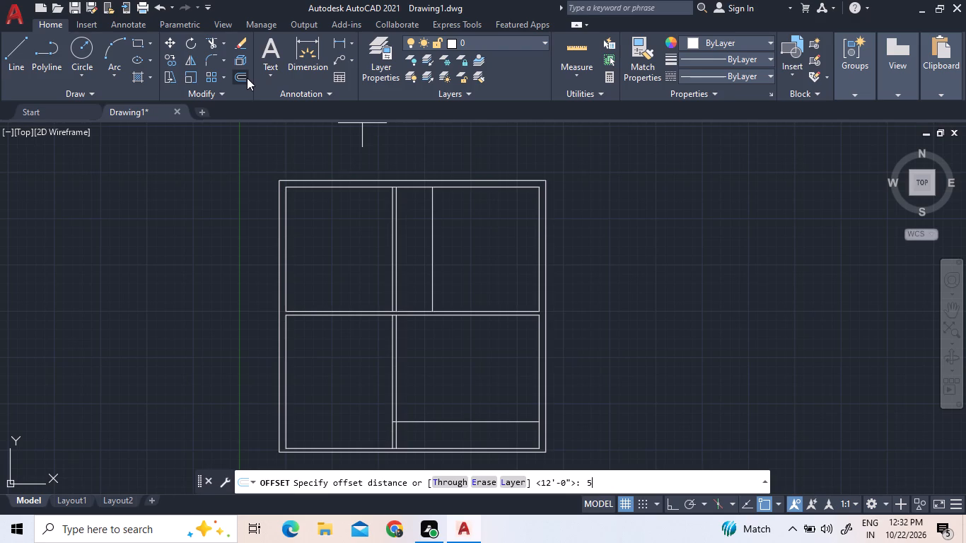
type("\"'")
key("BackSpace")
key("Return")
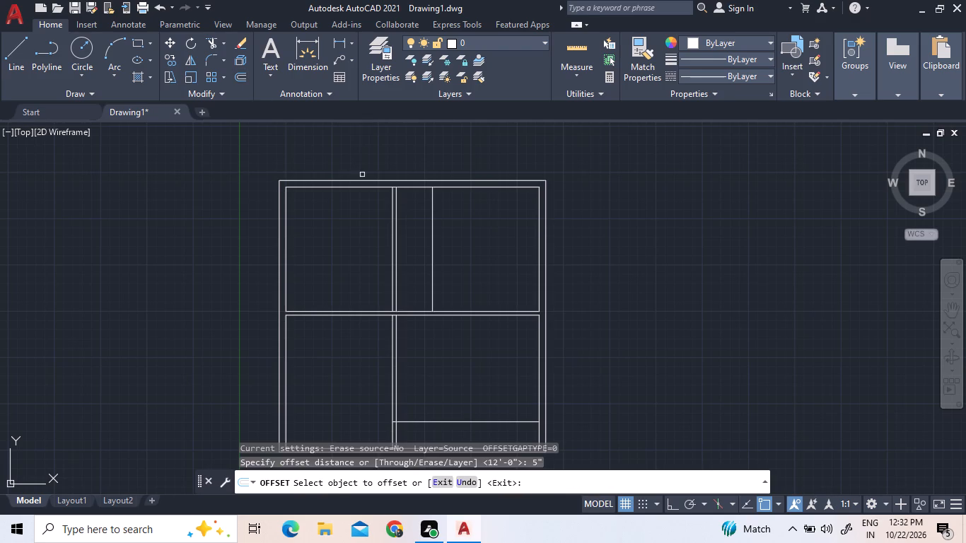
left_click(434, 222)
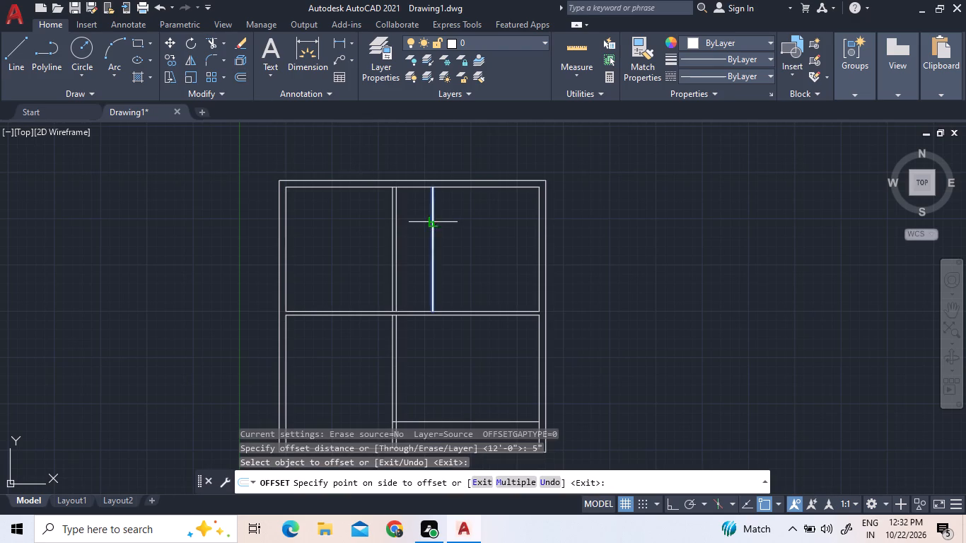
left_click(412, 221)
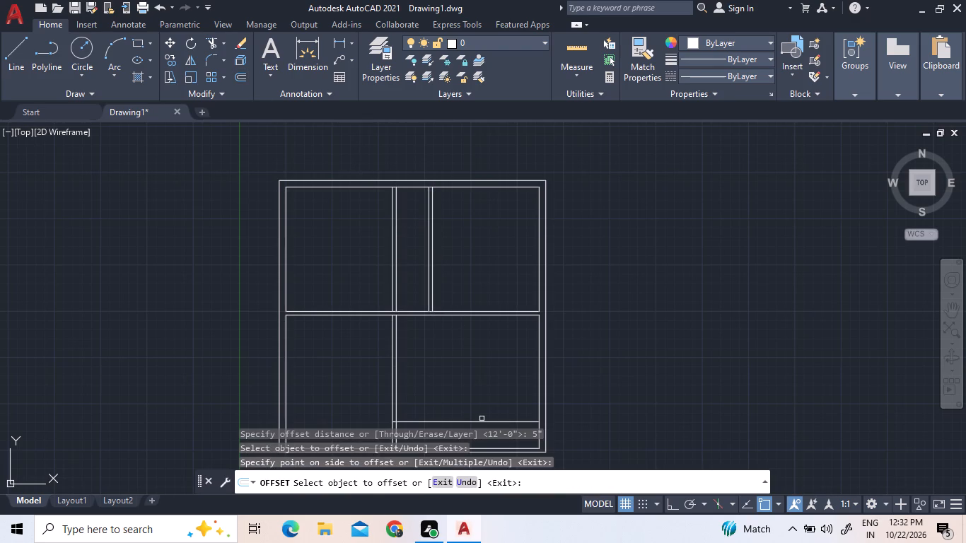
left_click(482, 421)
scroll(486, 390, "down", 2)
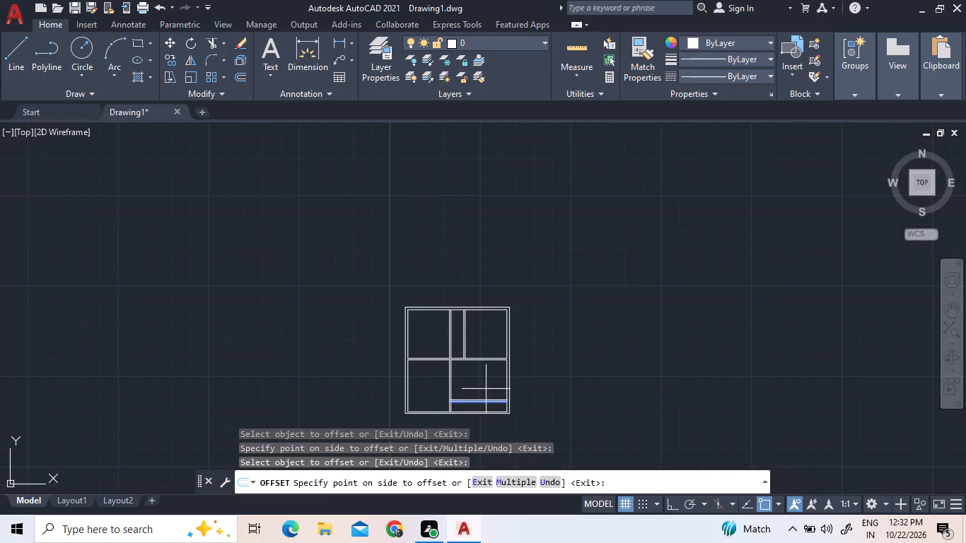
scroll(487, 410, "up", 4)
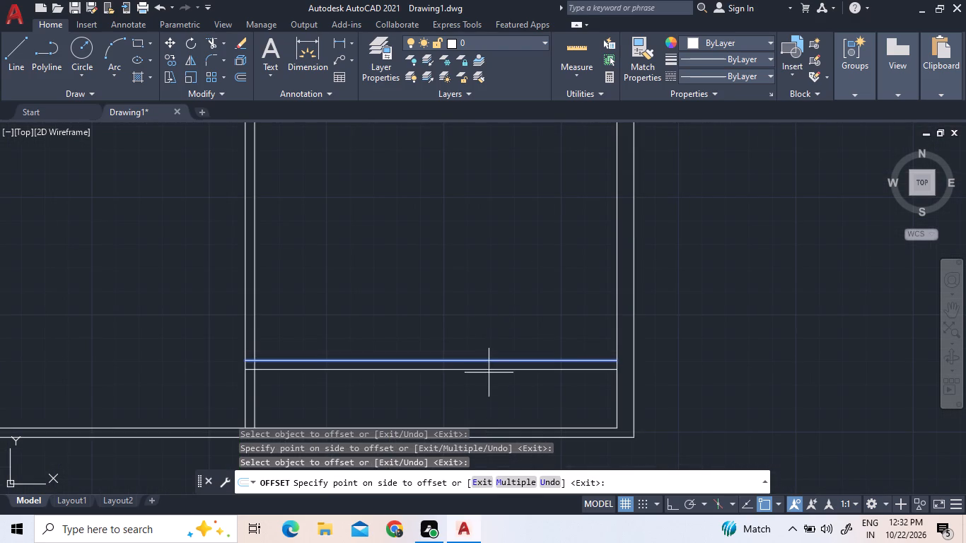
left_click(489, 413)
scroll(476, 294, "down", 1)
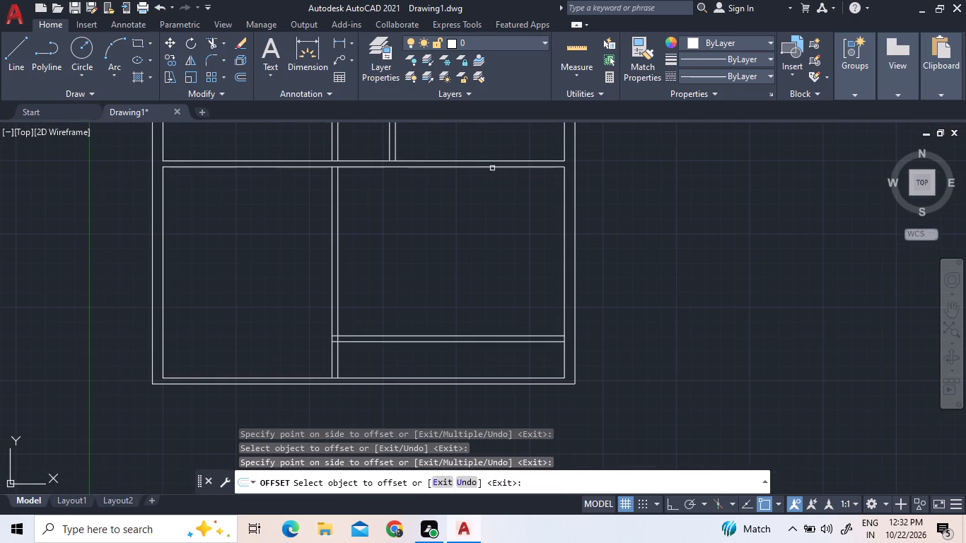
scroll(461, 327, "down", 1)
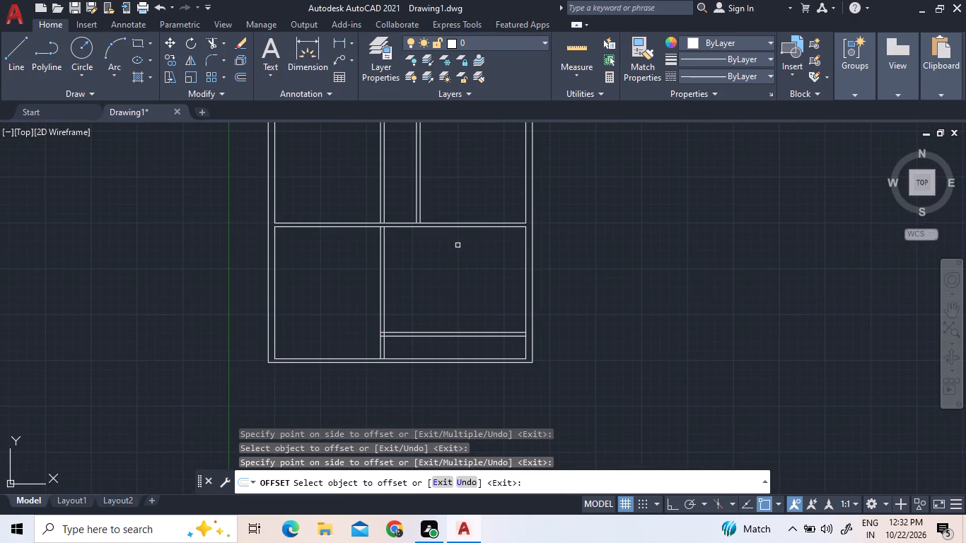
scroll(380, 369, "down", 1)
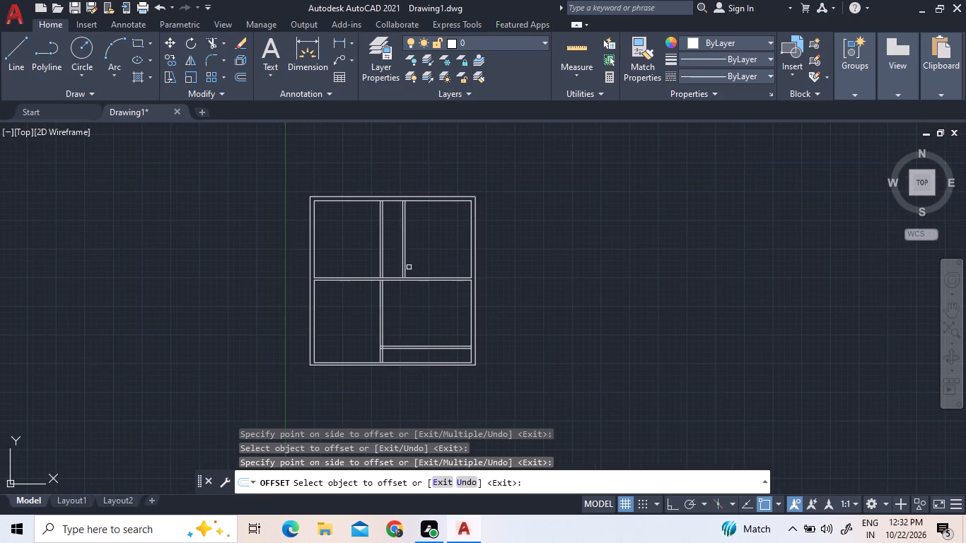
scroll(401, 187, "up", 4)
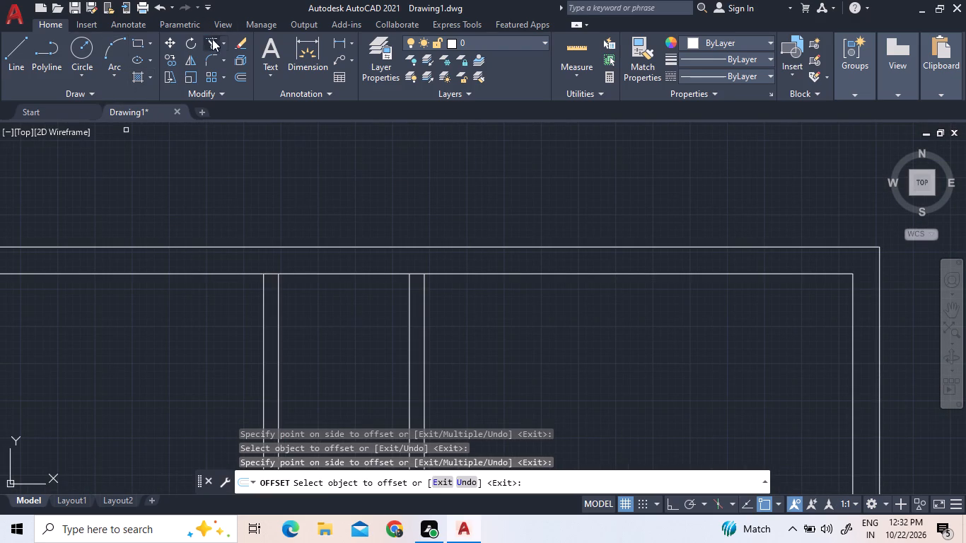
Trim the inner wall line where the two upper vertical partitions meet the top wall and the lower horizontal partition meets the right wall.
left_click(210, 44)
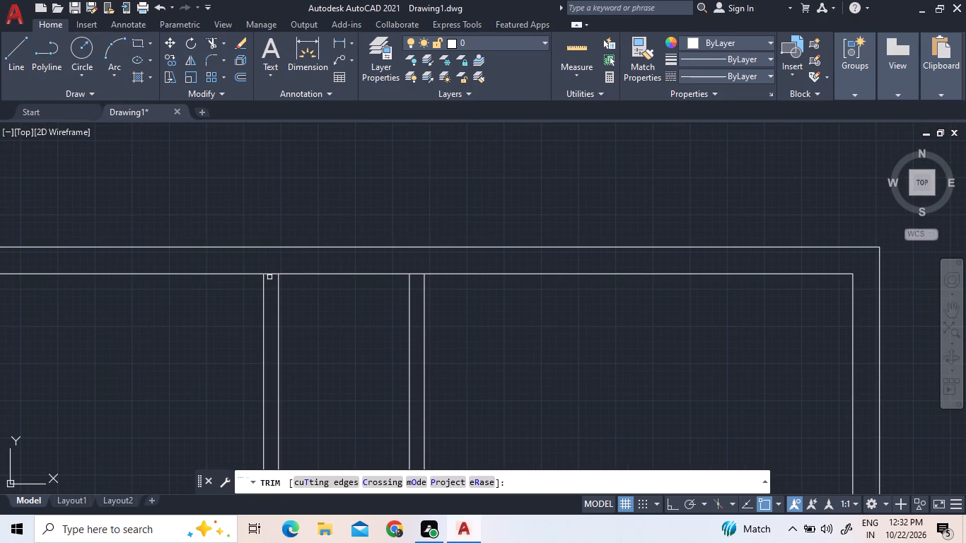
left_click(269, 275)
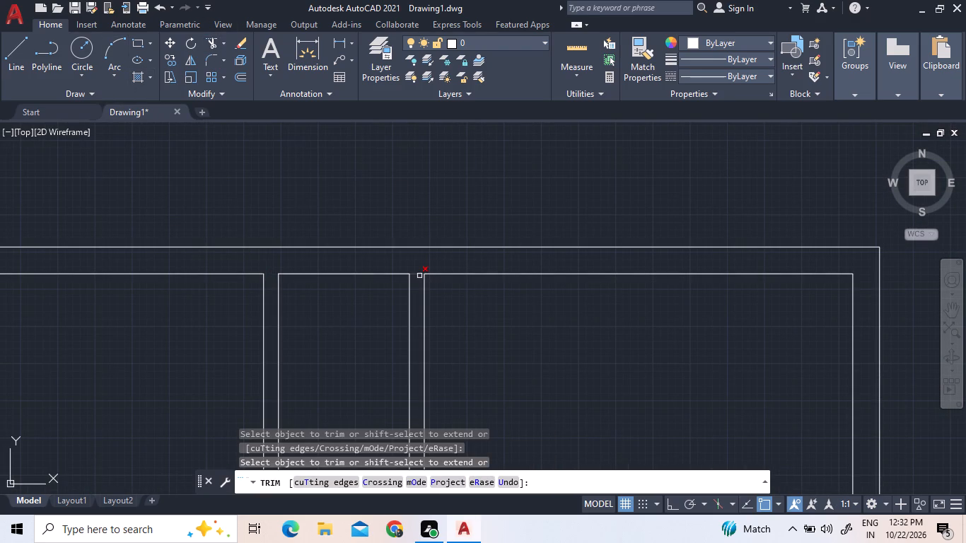
left_click(419, 276)
scroll(468, 248, "down", 5)
scroll(482, 353, "up", 2)
scroll(547, 321, "up", 4)
left_click(489, 357)
Trim the main horizontal partition's lines across the central partition crossing and its upper line under the upper-right room's vertical partition.
scroll(565, 391, "down", 3)
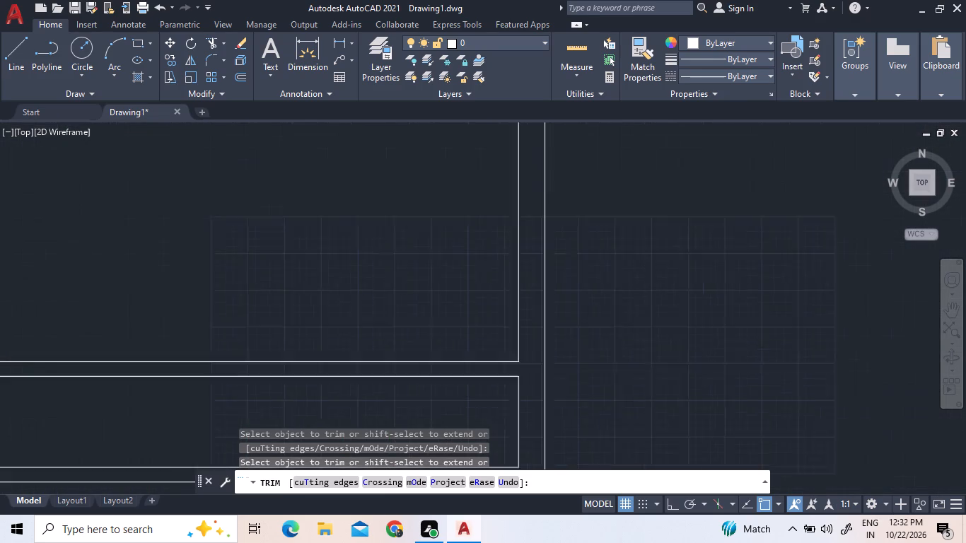
scroll(310, 226, "up", 3)
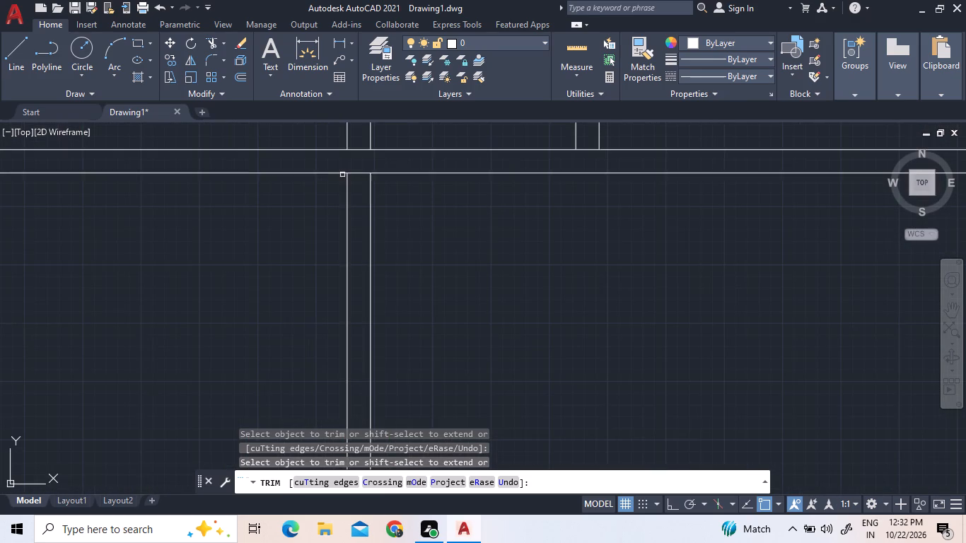
left_click(361, 177)
left_click(360, 144)
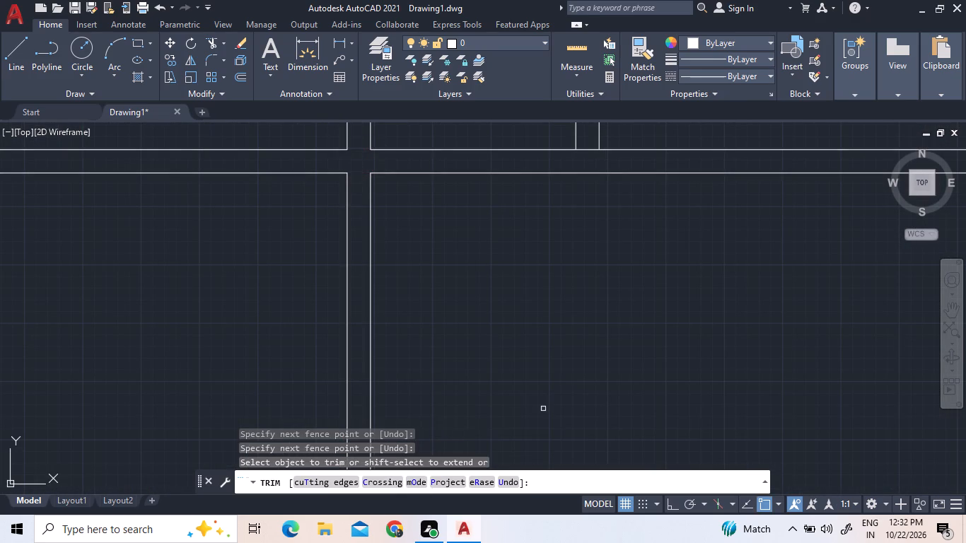
scroll(579, 443, "down", 2)
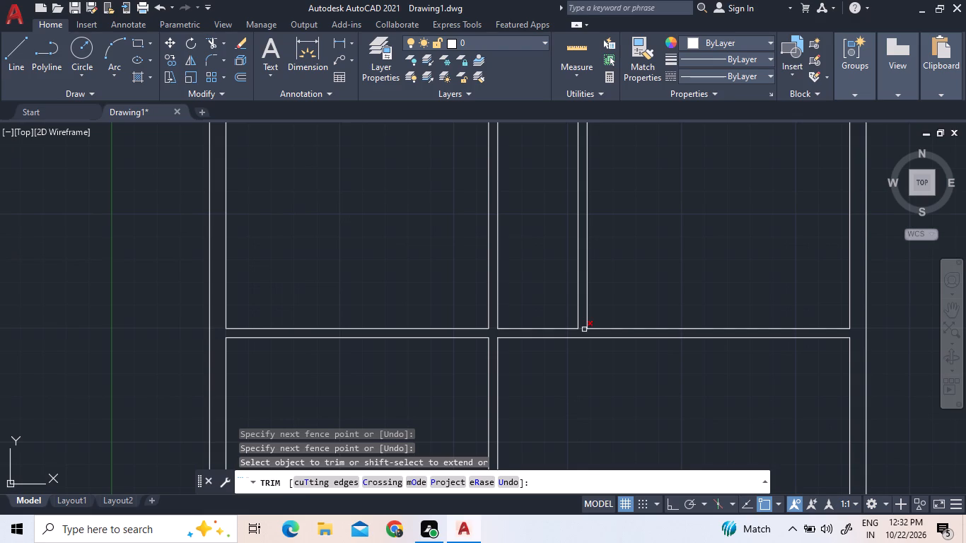
left_click(584, 329)
Trim the overlapping line segments where the lower horizontal partition joins the central vertical partition.
scroll(546, 229, "down", 2)
scroll(561, 395, "up", 1)
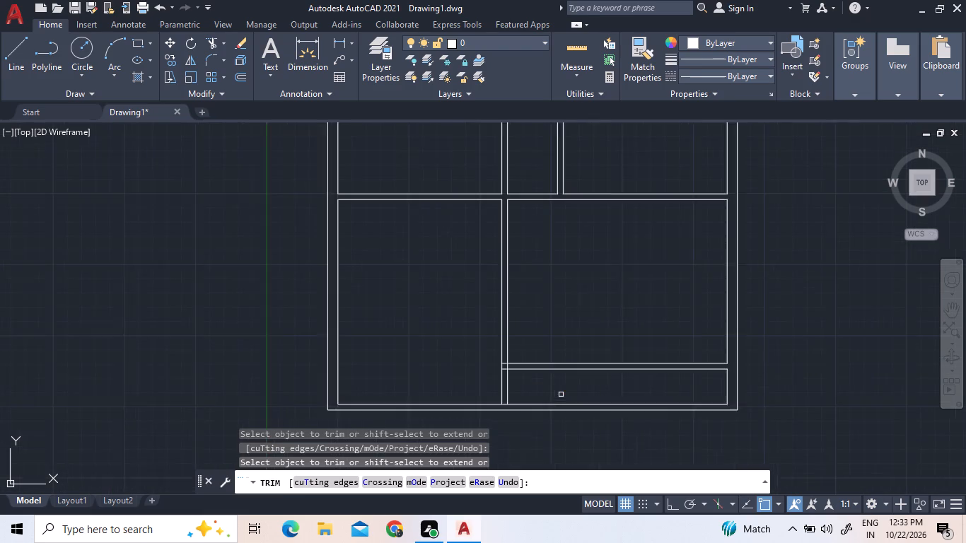
scroll(561, 394, "up", 2)
scroll(382, 305, "up", 2)
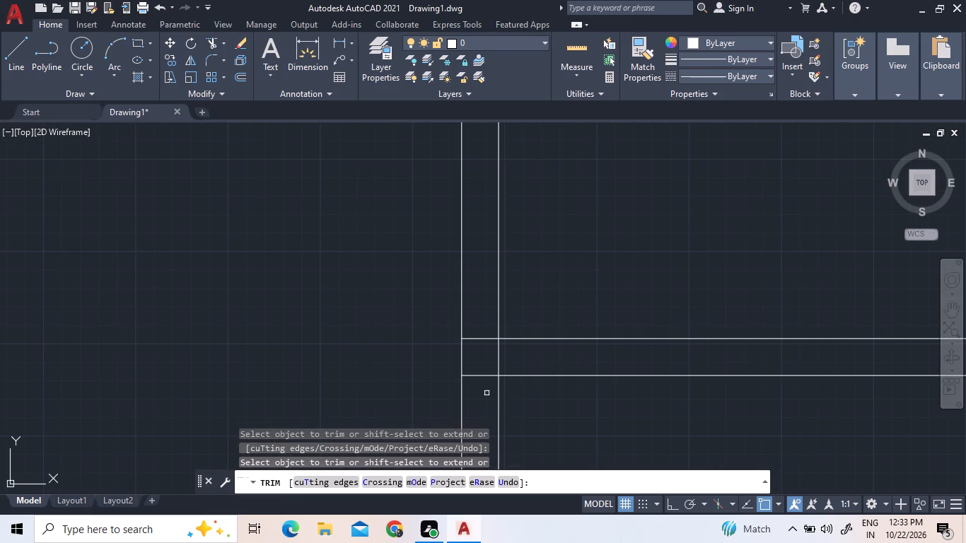
left_click(539, 356)
left_click(479, 336)
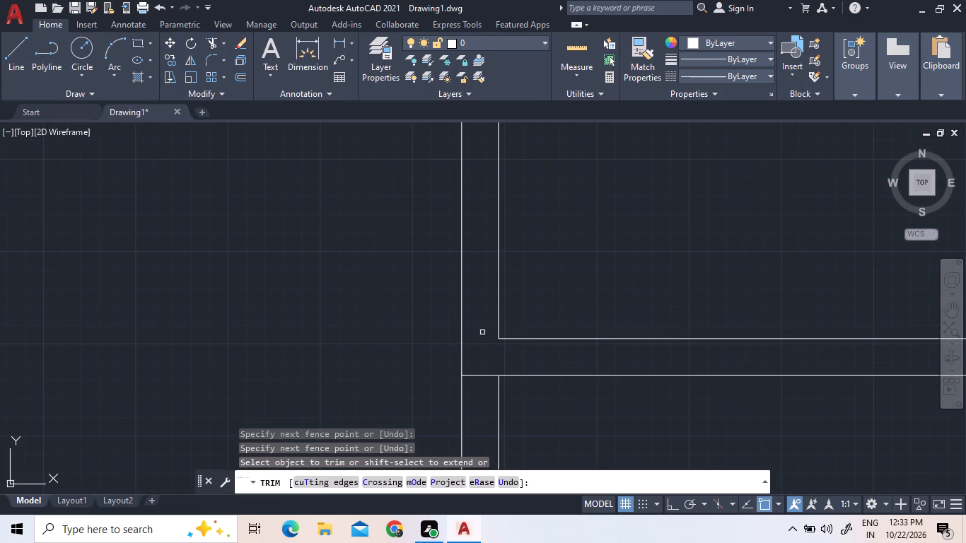
scroll(511, 284, "down", 3)
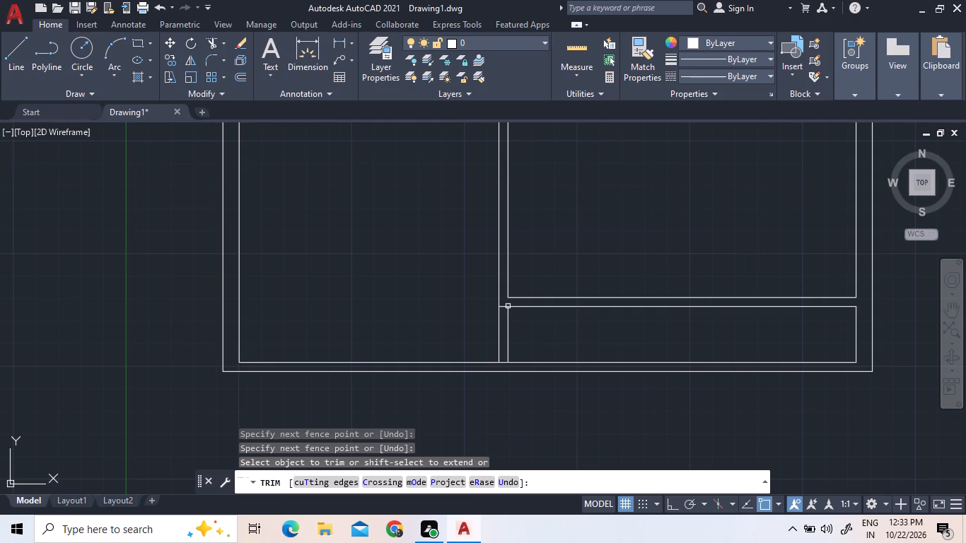
left_click(505, 307)
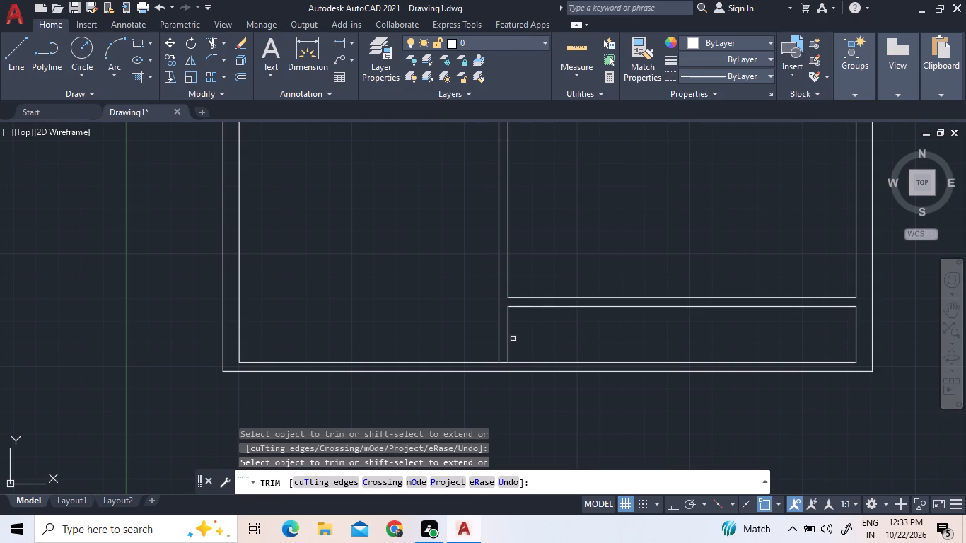
Trim away the inner bottom and right wall lines around the narrow lower-right strip, including the piece across the vertical partition.
left_click(524, 363)
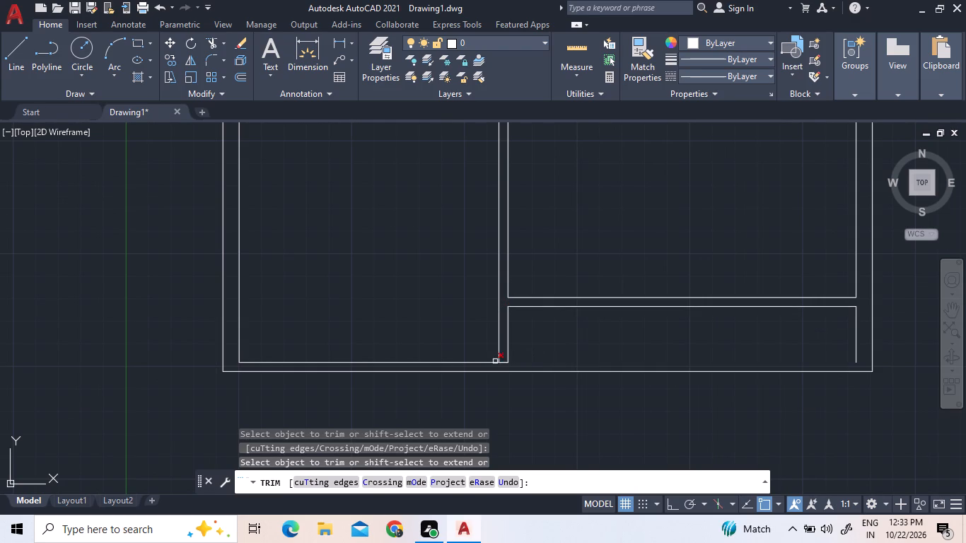
left_click(505, 364)
left_click(857, 335)
right_click(922, 319)
left_click(873, 134)
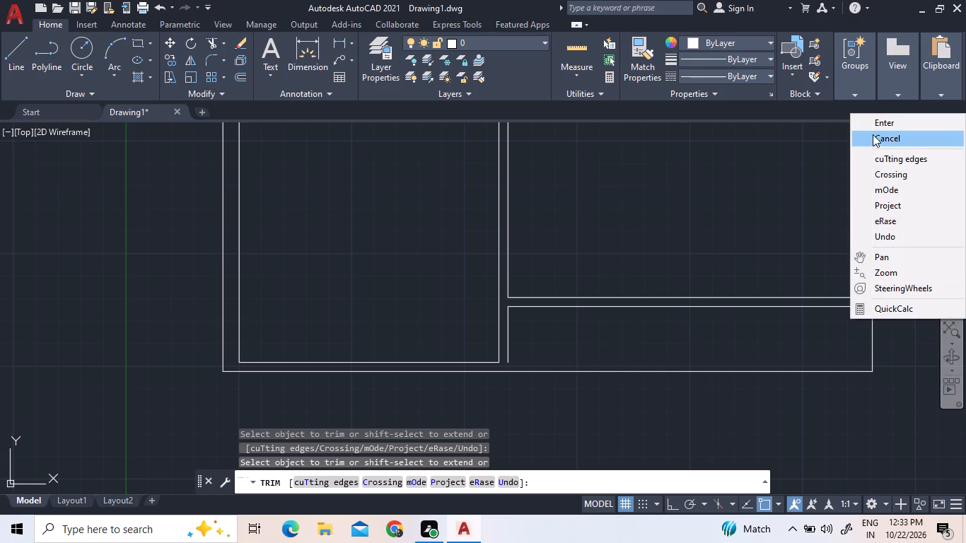
Extend the vertical partition's right line to the outer bottom wall and the lower horizontal partition's lower line to the outer right wall.
left_click(226, 42)
left_click(228, 91)
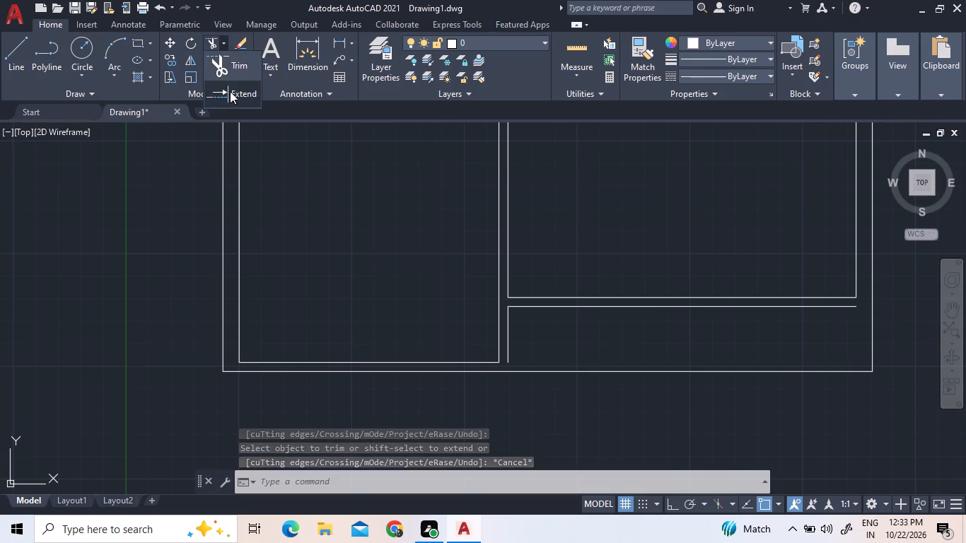
left_click(507, 340)
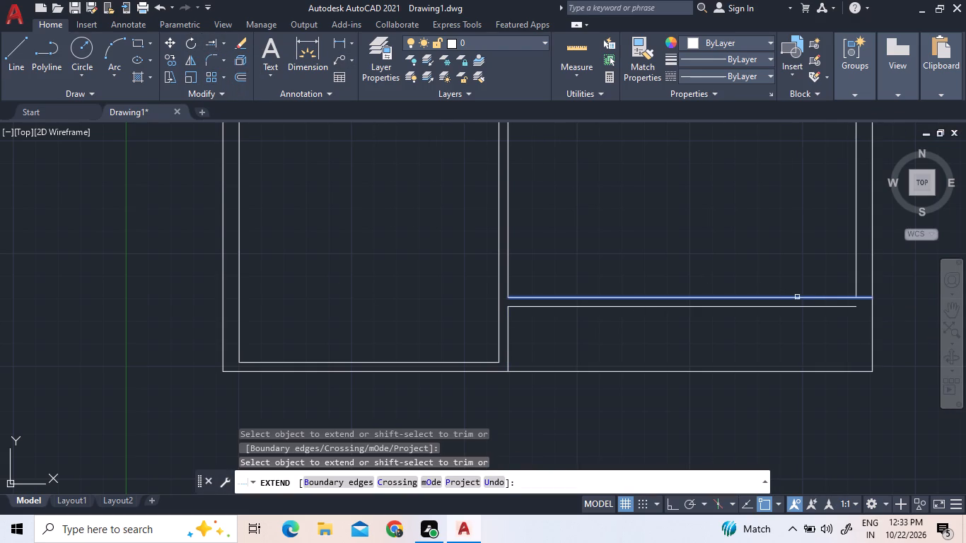
left_click(840, 307)
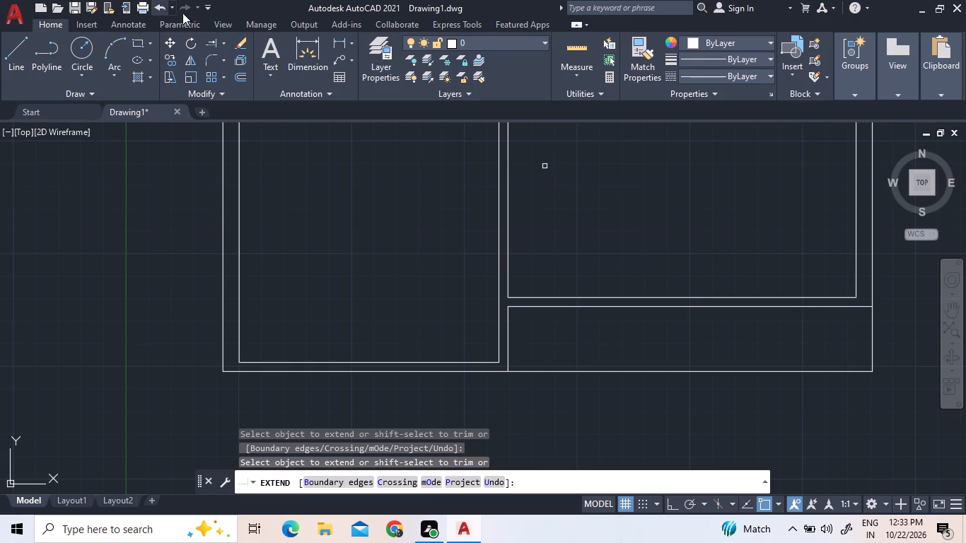
Trim the outer bottom and right wall lines enclosing the lower-right strip, leaving the strip open outside the building.
left_click(221, 46)
left_click(223, 65)
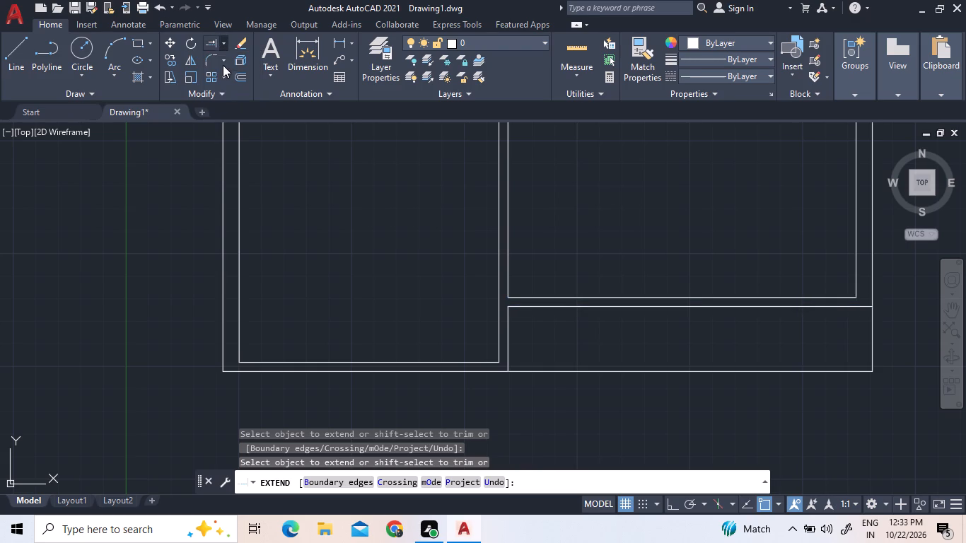
left_click(588, 372)
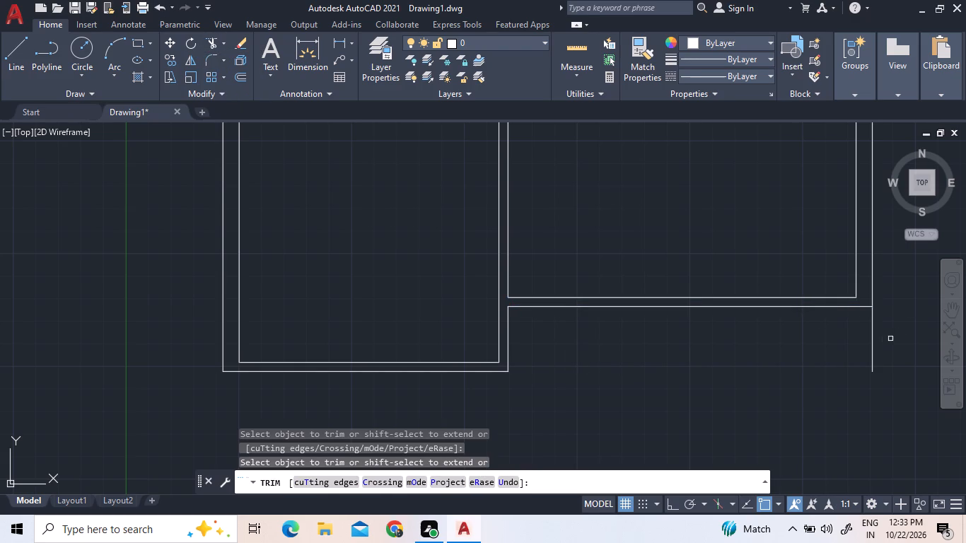
left_click(868, 336)
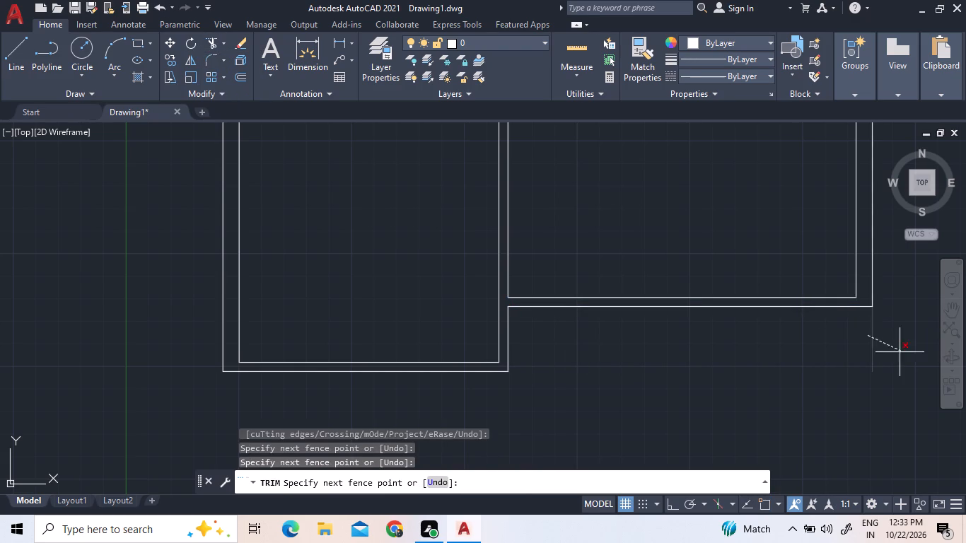
left_click(892, 356)
Trim the main horizontal partition's upper line between the two upper vertical partitions.
scroll(746, 429, "down", 2)
middle_click_drag(704, 272, 604, 393)
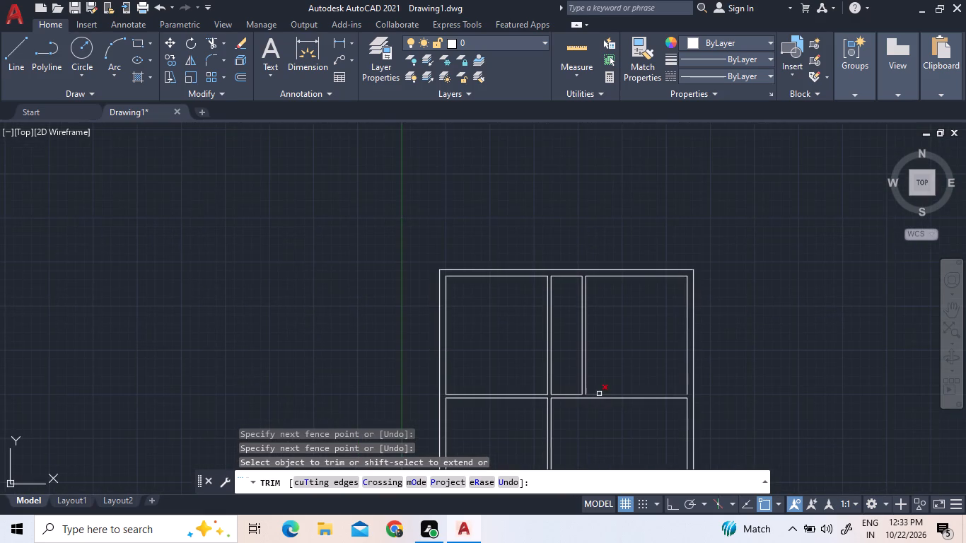
scroll(576, 408, "up", 3)
left_click(554, 356)
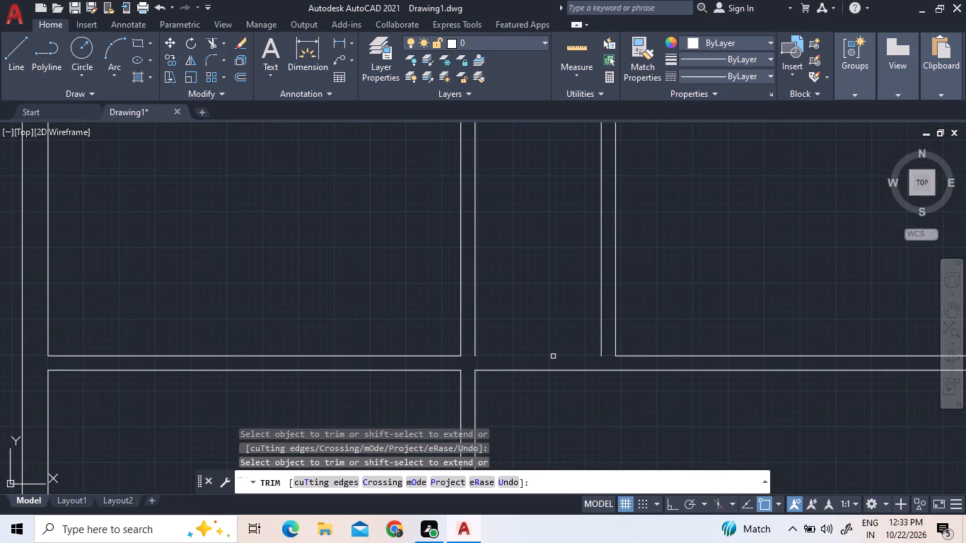
Extend the narrow upper space's two side lines down to the main horizontal partition's lower line.
left_click(224, 43)
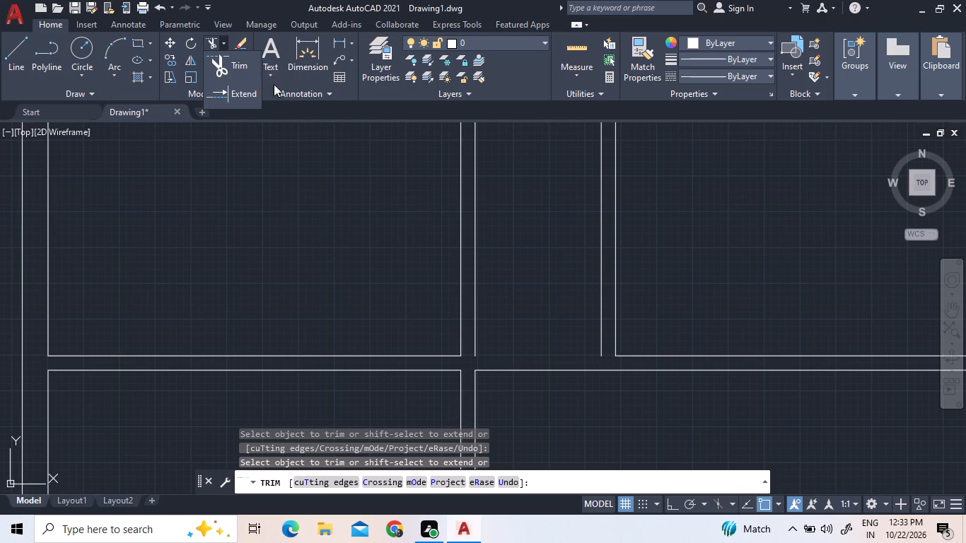
left_click(224, 87)
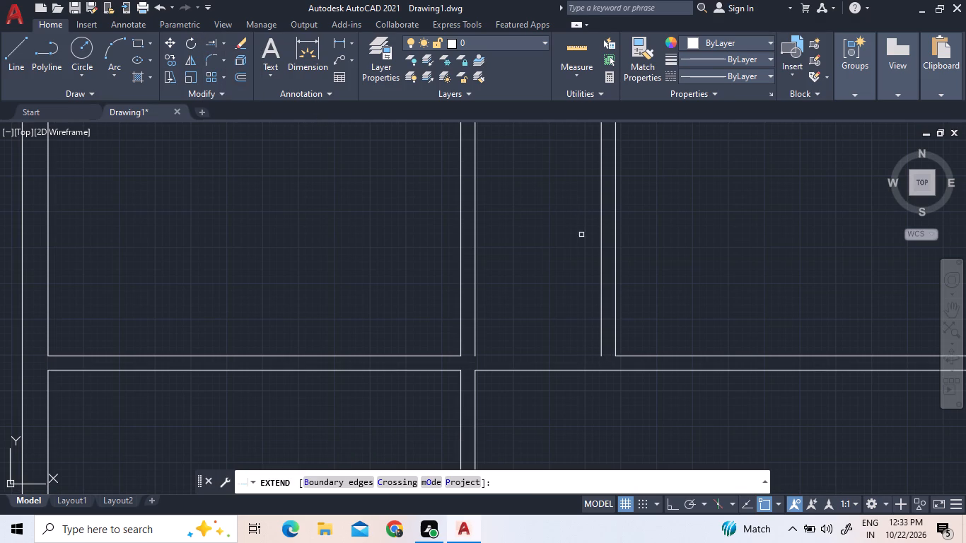
left_click(602, 280)
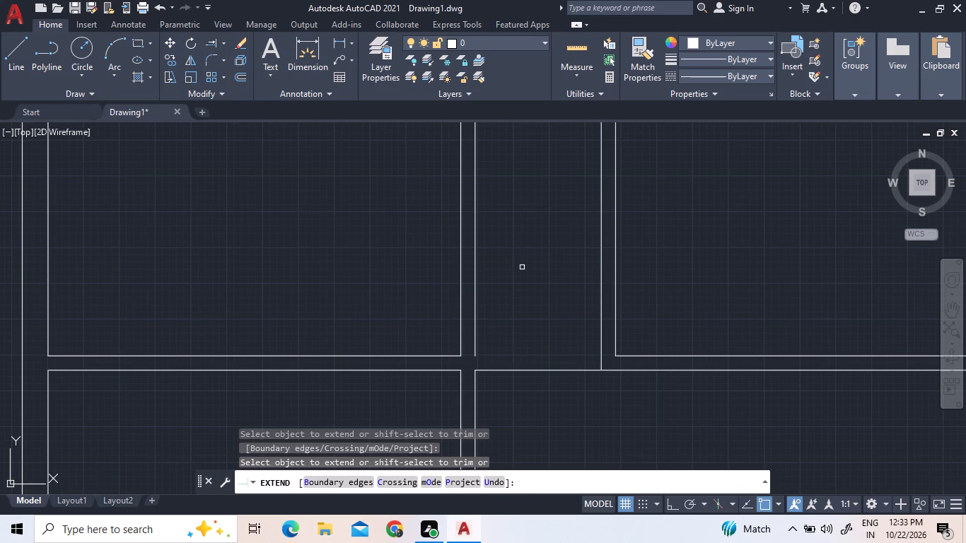
left_click(478, 287)
left_click(496, 286)
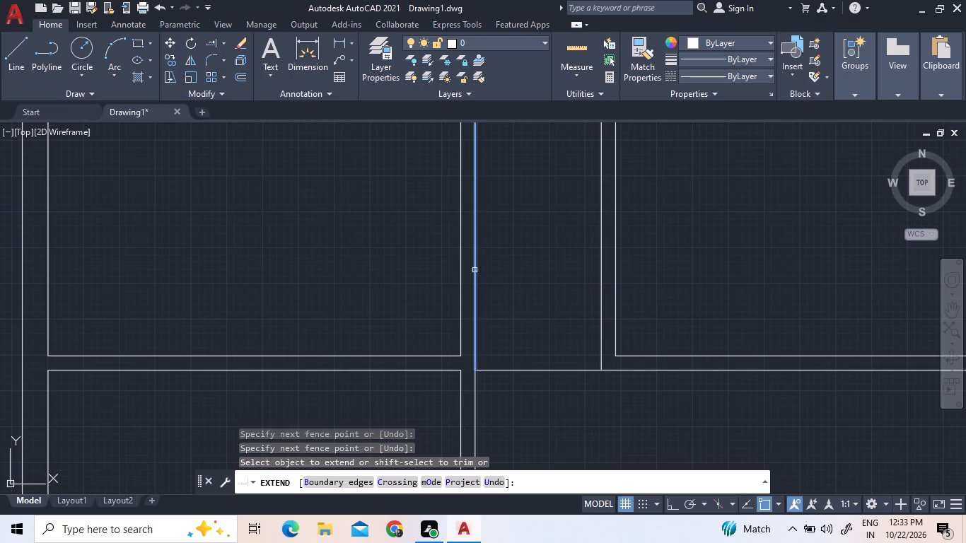
left_click(474, 270)
right_click(506, 271)
left_click(523, 279)
Offset the narrow upper space's top inner wall line 8' downward.
scroll(526, 313, "down", 2)
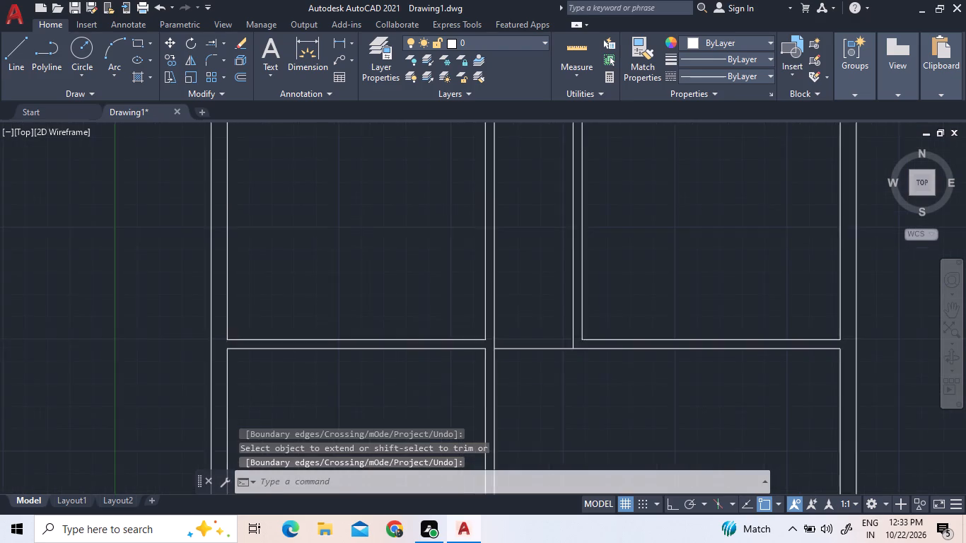
scroll(565, 148, "up", 1)
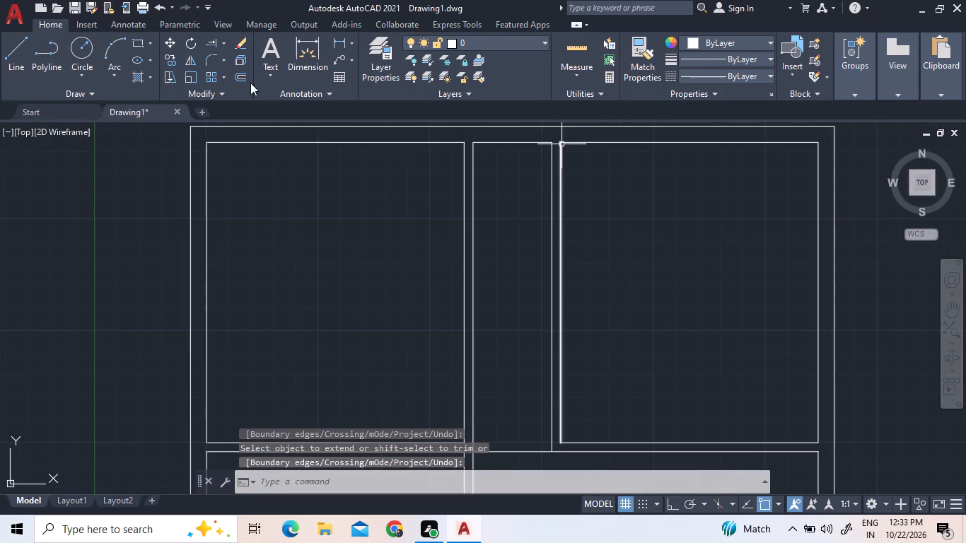
left_click(241, 77)
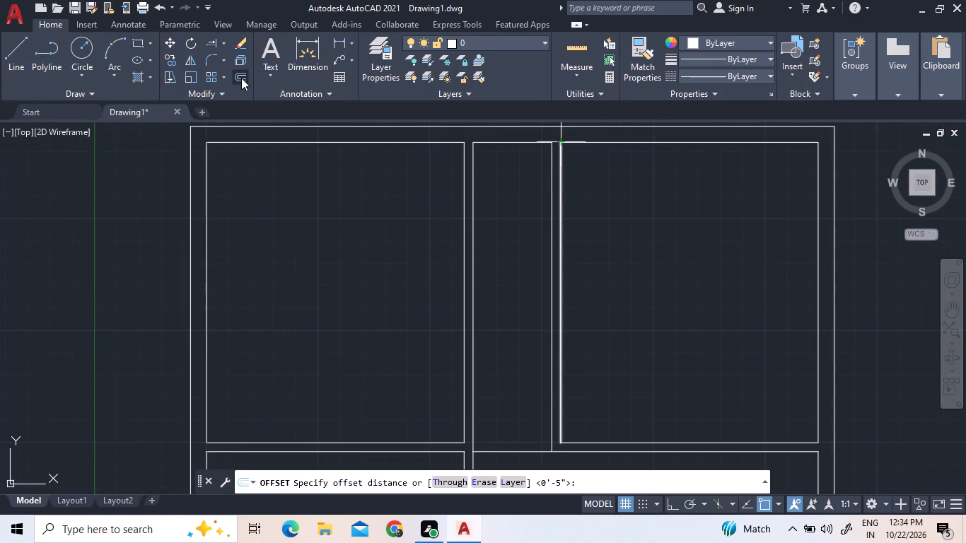
key("8")
key("apostrophe")
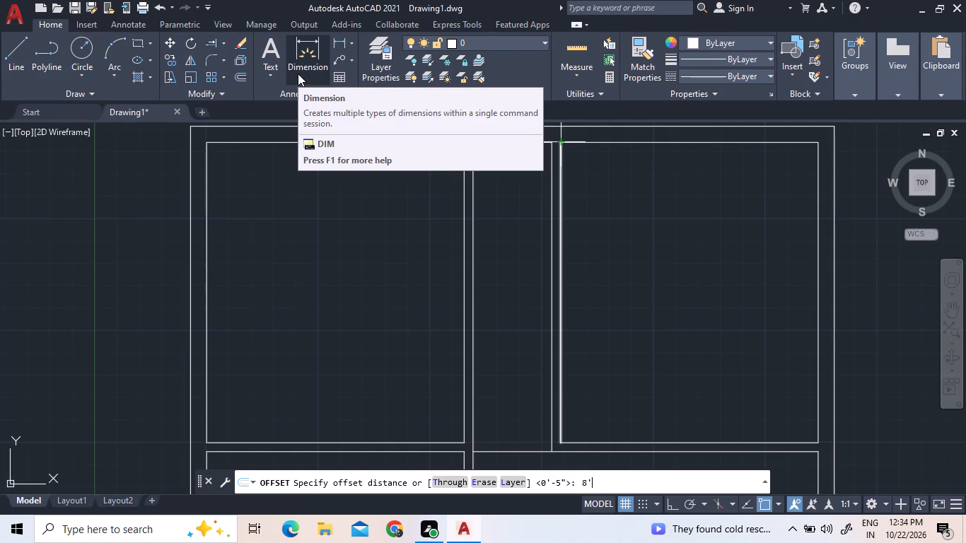
key("Return")
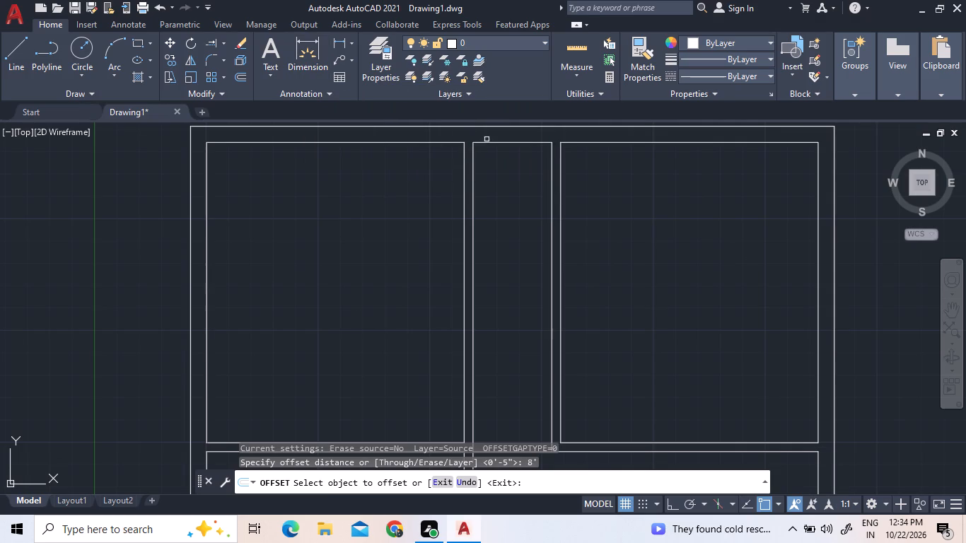
left_click(491, 144)
left_click(510, 268)
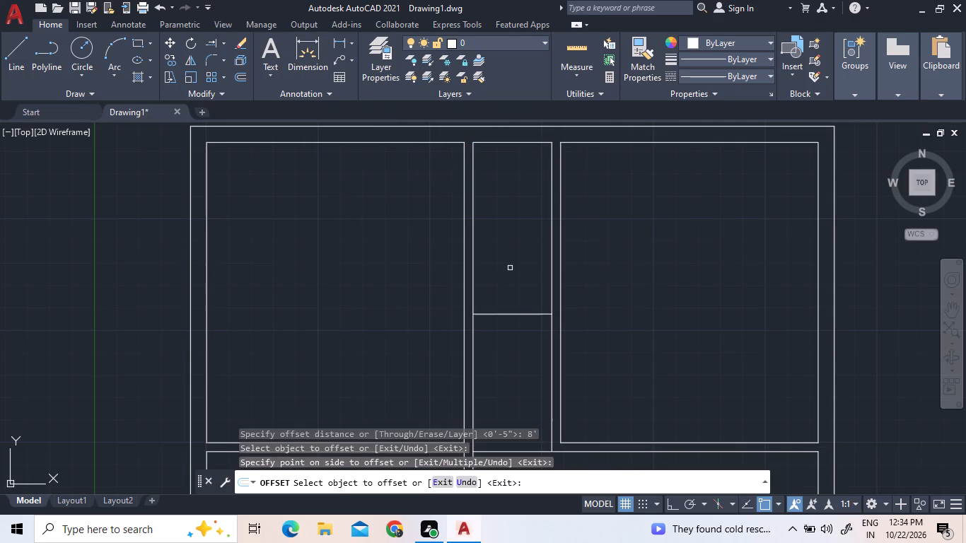
key("Escape")
key("Escape")
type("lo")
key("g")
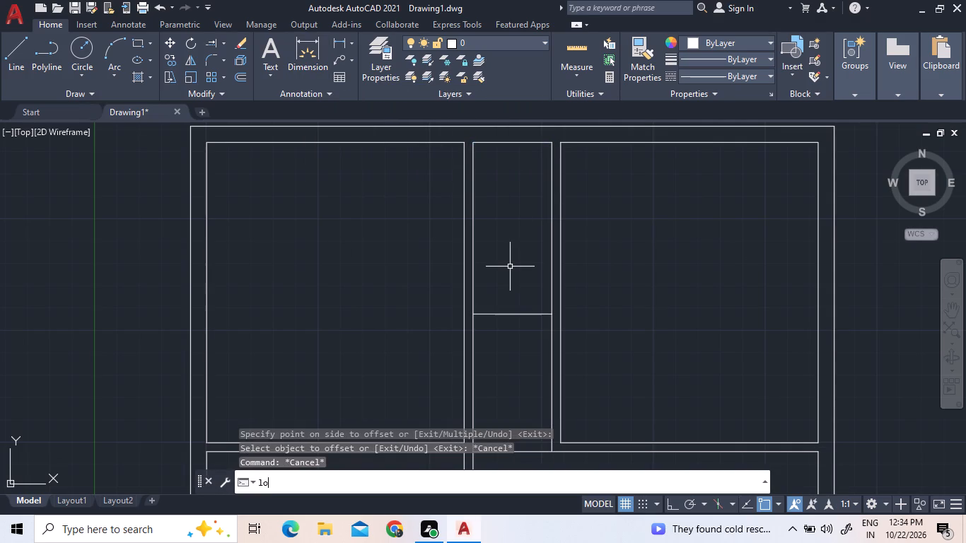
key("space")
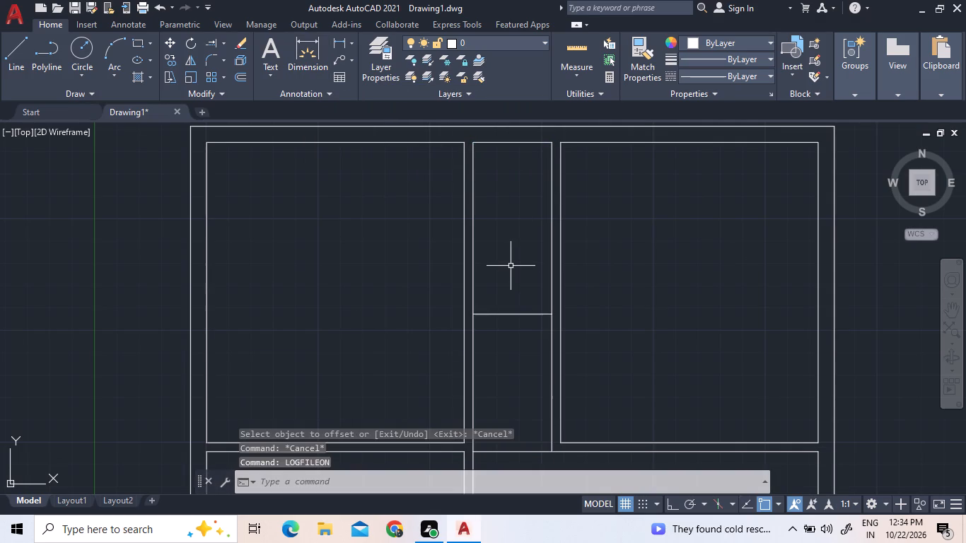
Offset the cross line in the narrow upper space 5" downward to form a partition.
left_click(241, 81)
key("5")
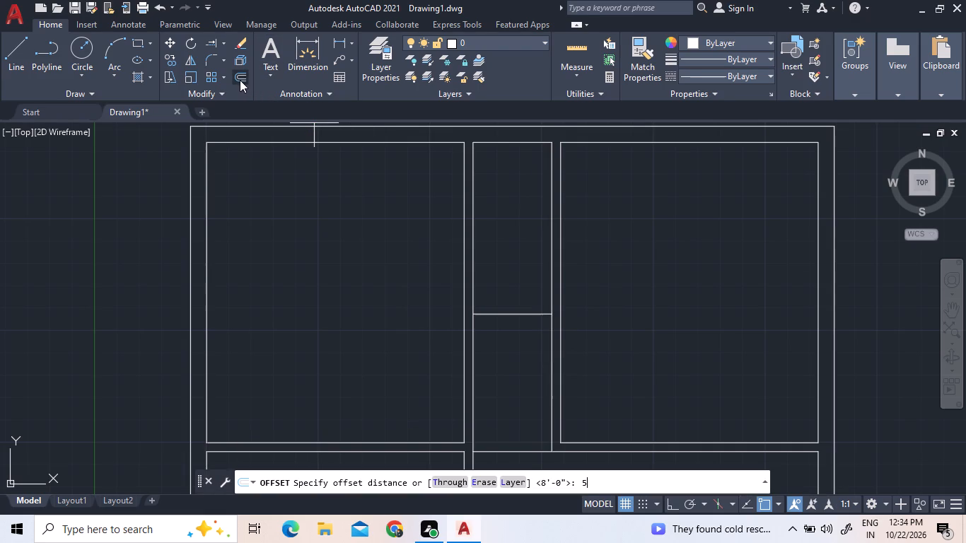
key("shift+quotedbl")
key("Return")
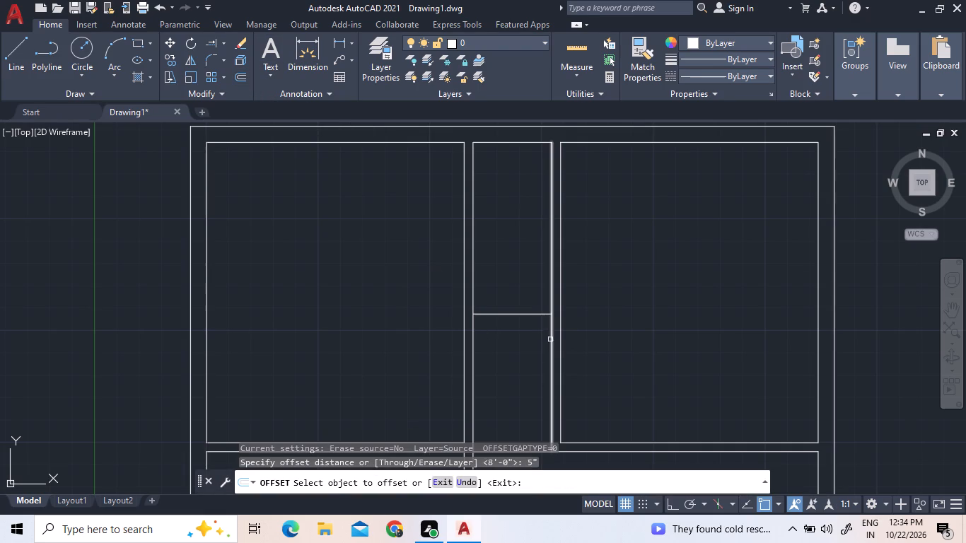
left_click(527, 313)
left_click(525, 339)
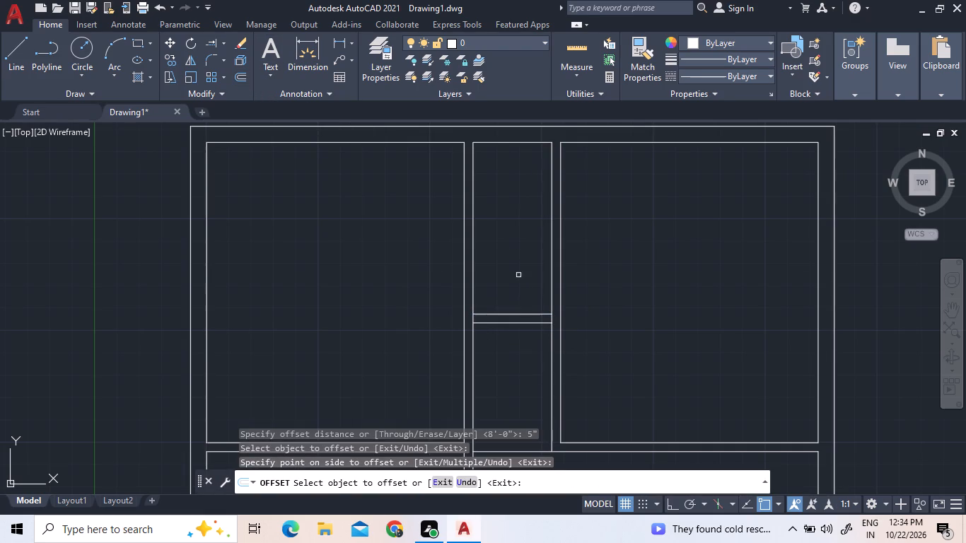
Extend both ends of the cross partition's lower line to the far faces of the two vertical partitions.
left_click(211, 42)
left_click(477, 325)
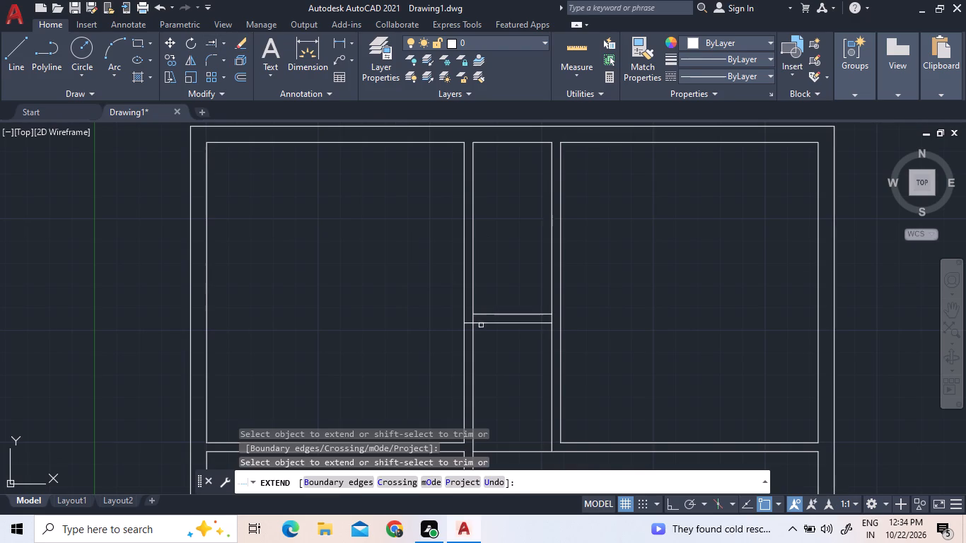
left_click(546, 323)
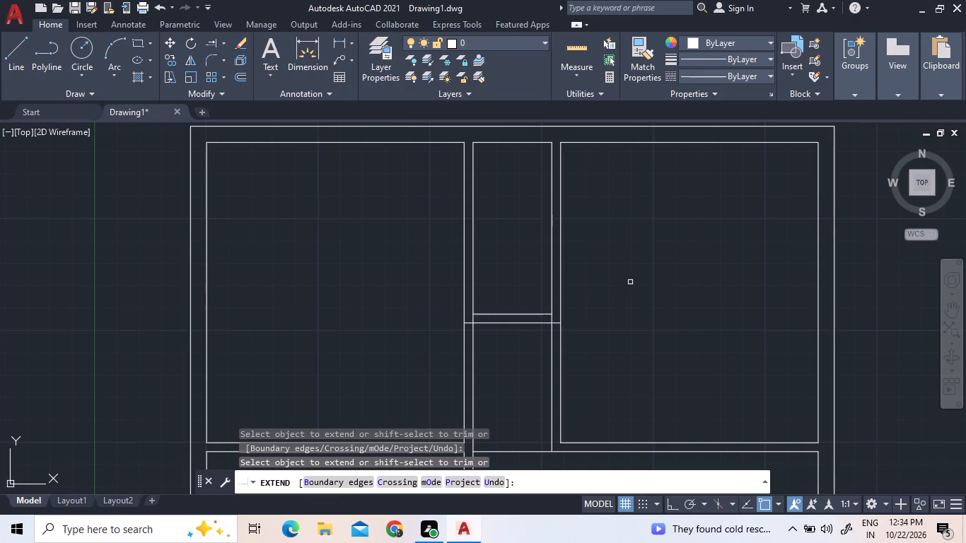
right_click(632, 284)
left_click(648, 296)
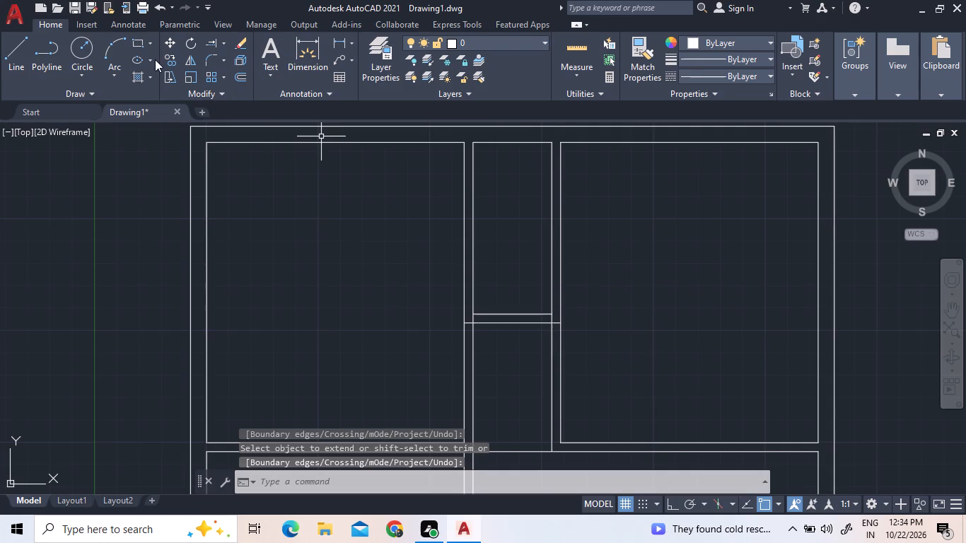
Trim the narrow upper space's two side lines between the cross partition's upper and lower lines.
left_click(221, 40)
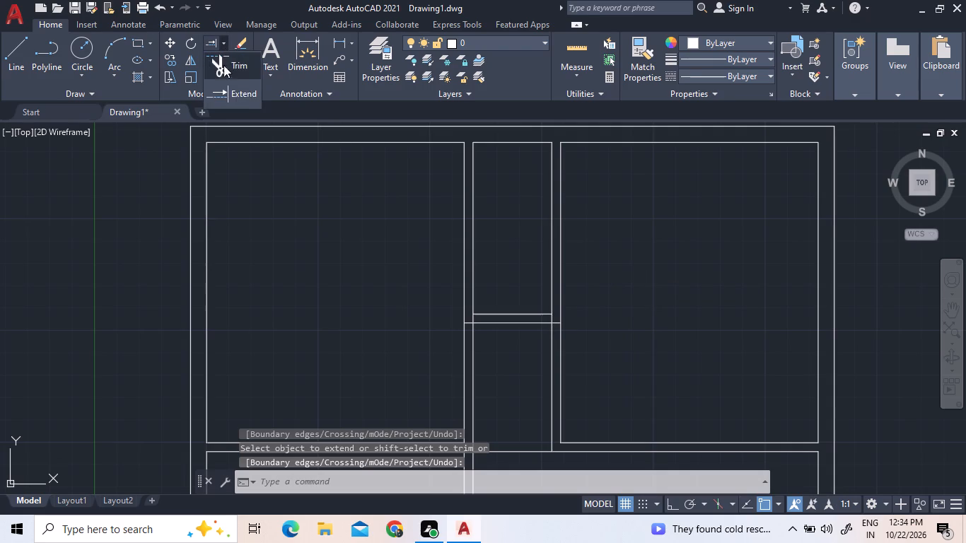
left_click(224, 69)
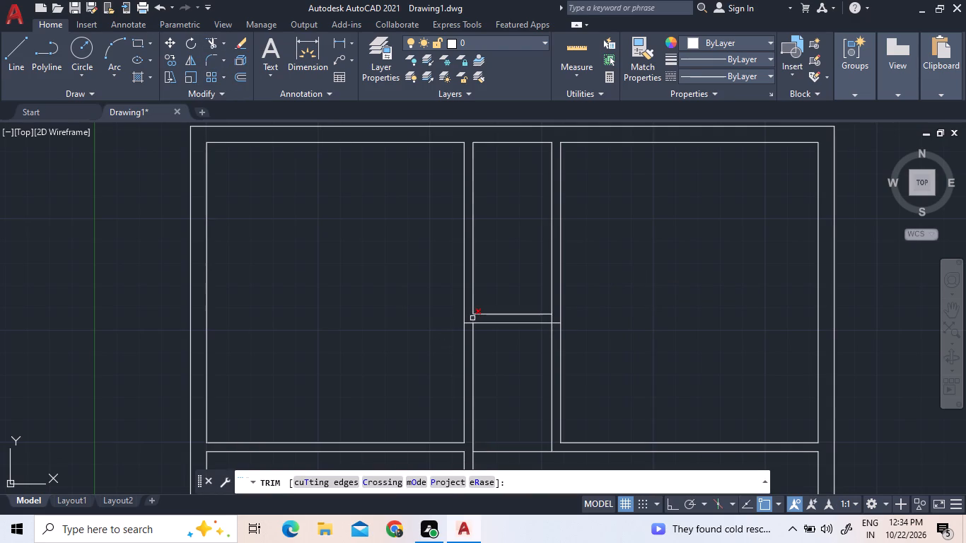
left_click(474, 320)
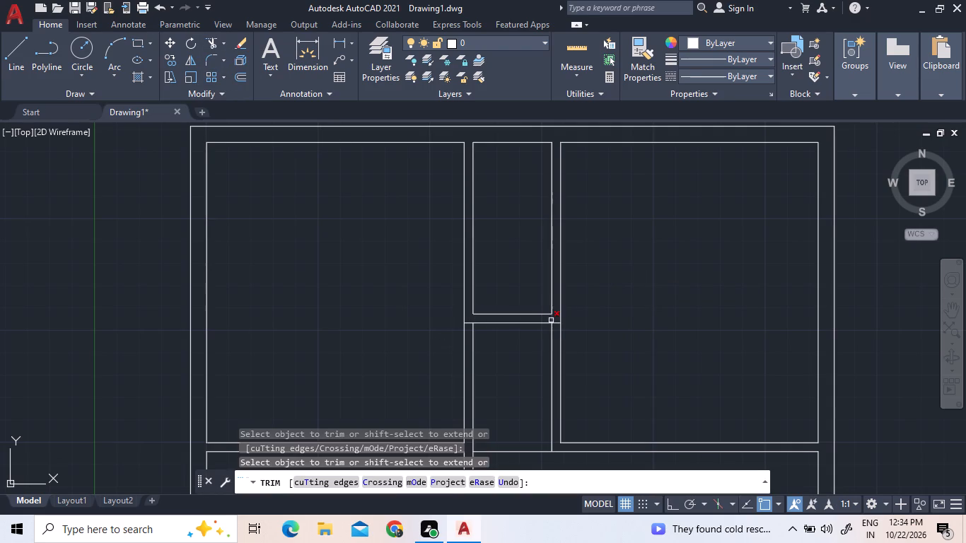
left_click(552, 321)
right_click(646, 258)
left_click(660, 271)
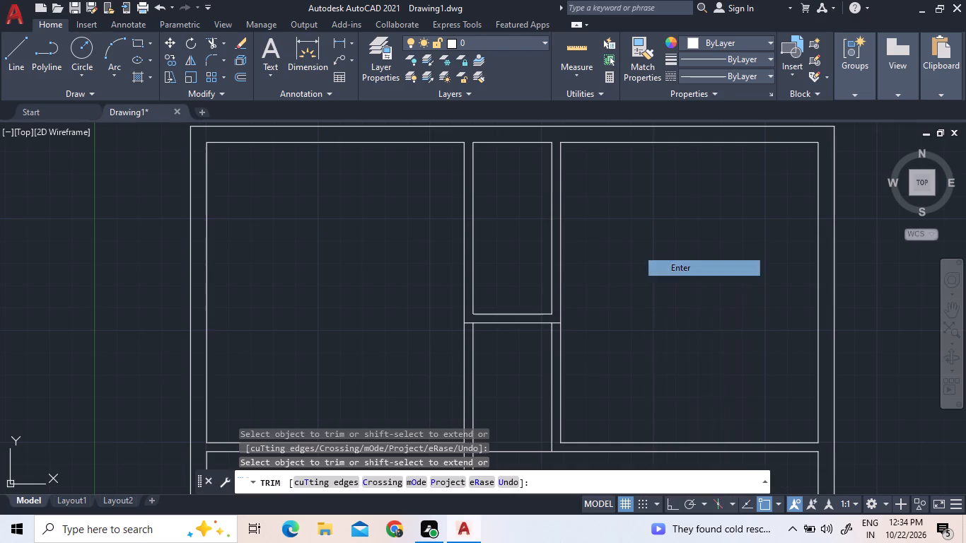
Draw short horizontal lines across both upper vertical partitions, continuing the main horizontal partition's upper line to the narrow space's sides.
scroll(641, 282, "down", 1)
scroll(605, 399, "up", 1)
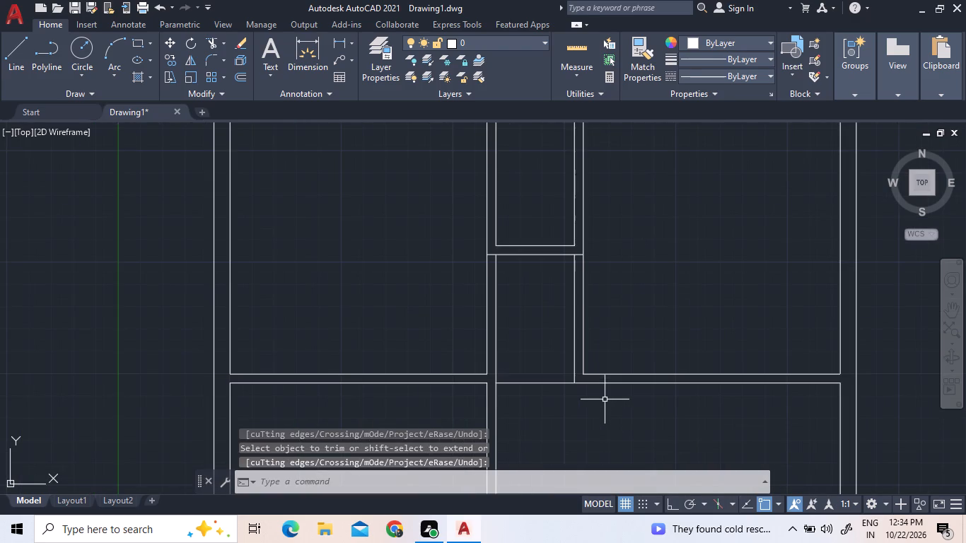
scroll(635, 262, "up", 1)
middle_click_drag(633, 289, 631, 275)
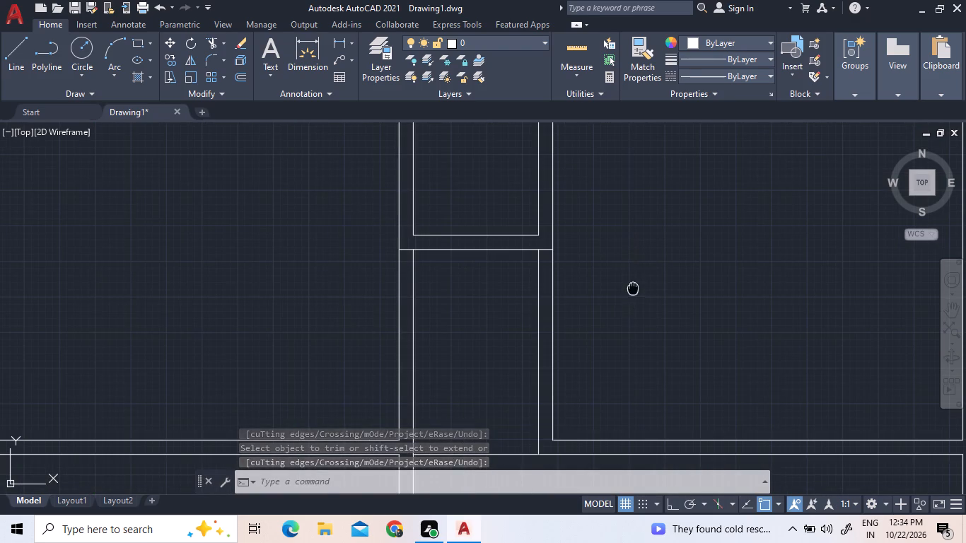
middle_click_drag(631, 275, 574, 218)
left_click(13, 68)
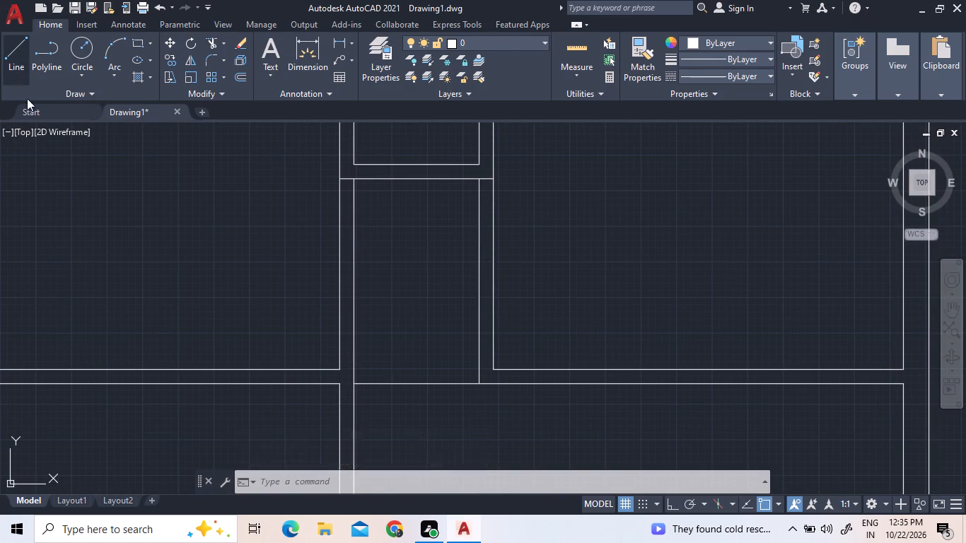
left_click(344, 371)
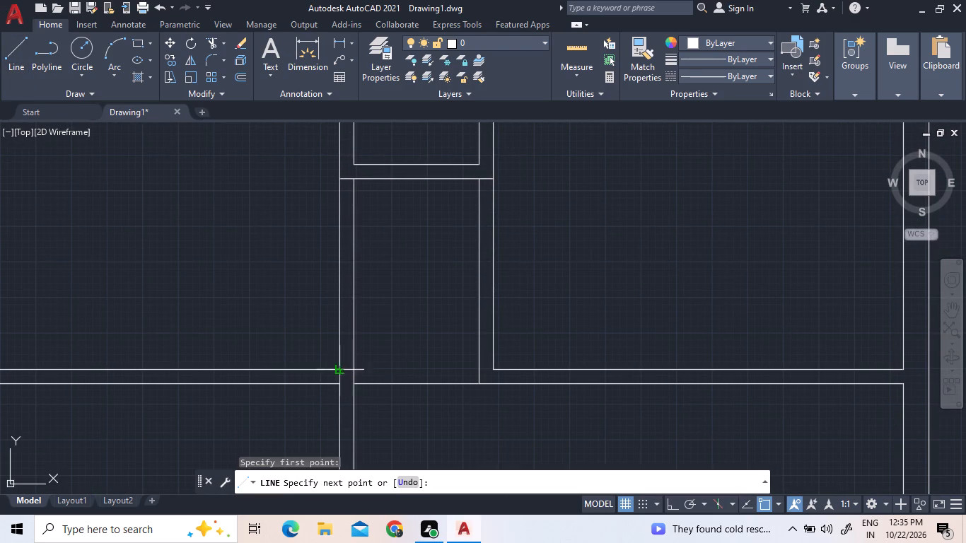
left_click(356, 370)
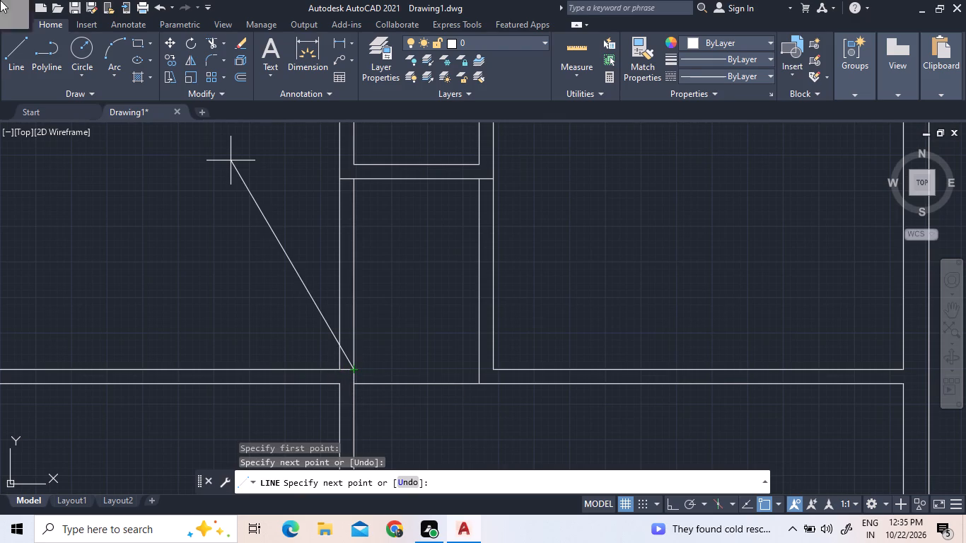
left_click(15, 64)
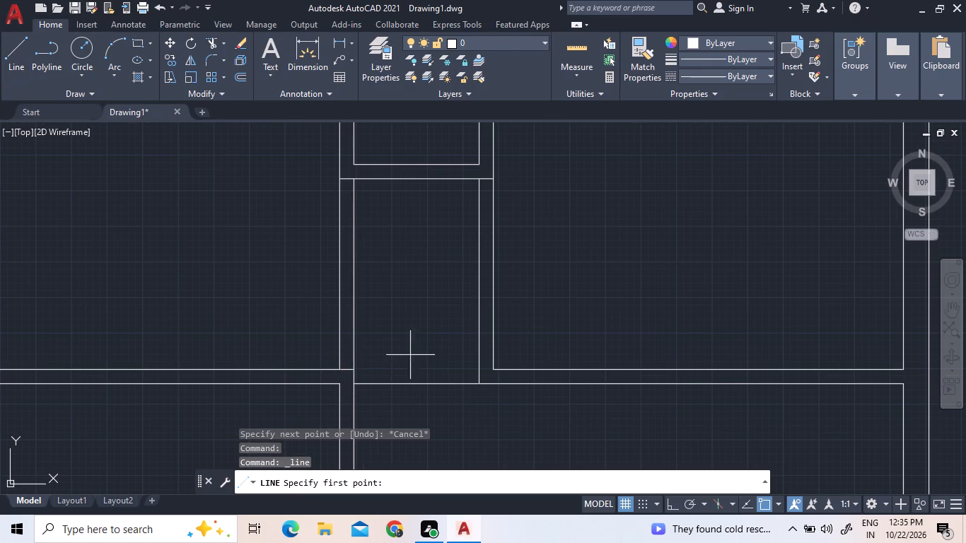
left_click(494, 371)
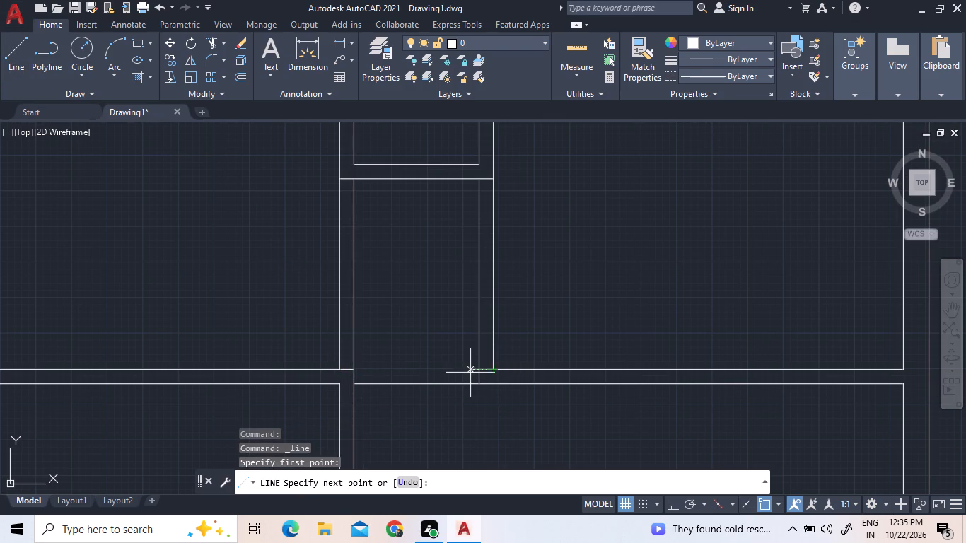
scroll(461, 373, "up", 2)
key("F8")
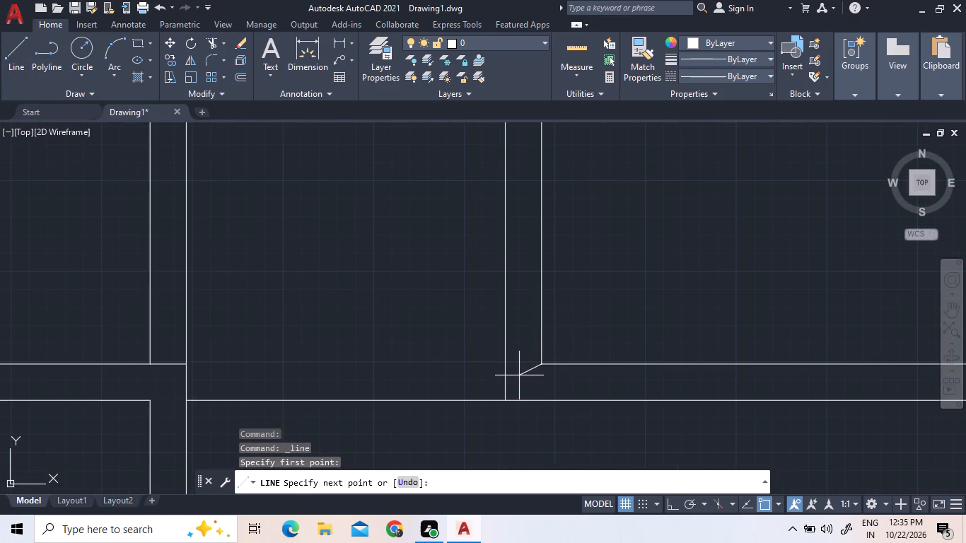
left_click(509, 365)
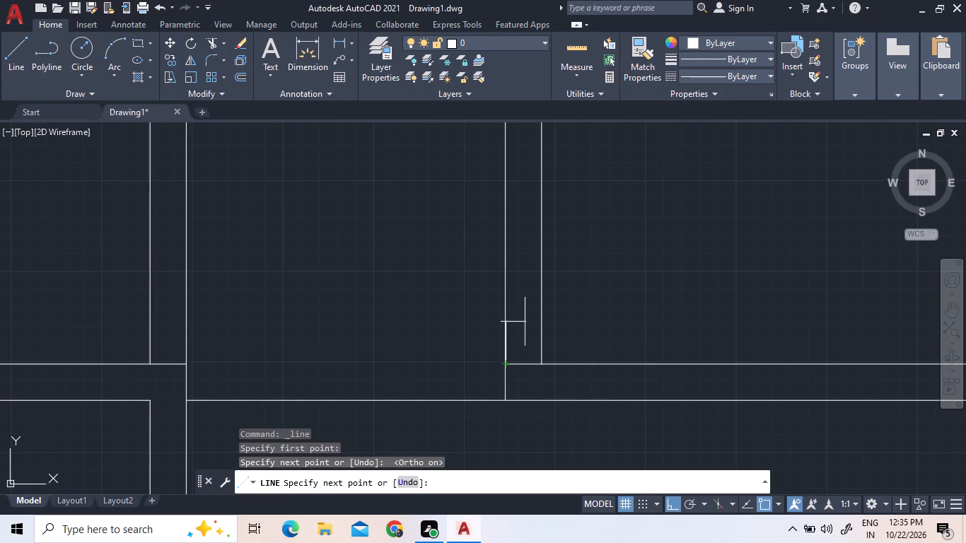
Draw a short vertical line joining the cross partition's lower and upper lines along the narrow space's left side.
left_click(8, 69)
scroll(289, 375, "down", 2)
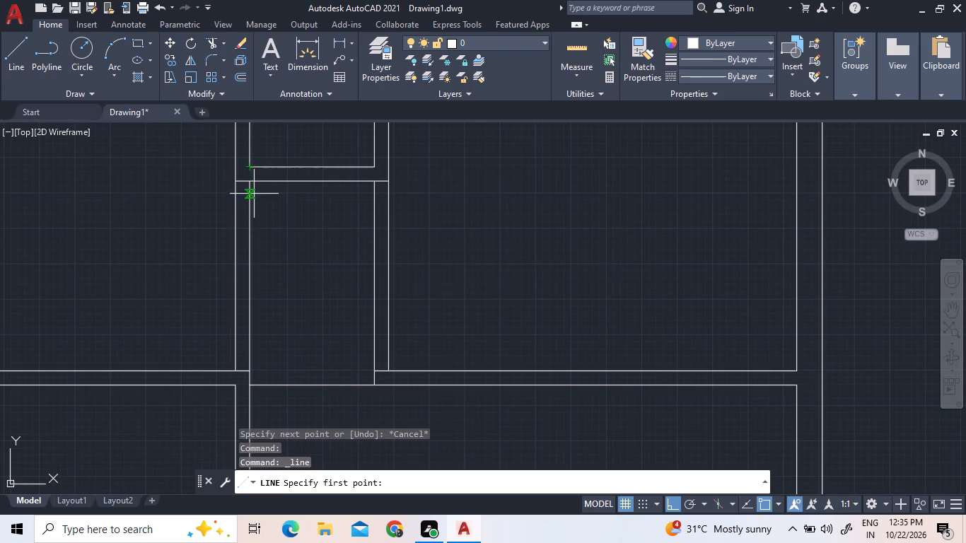
scroll(261, 150, "up", 2)
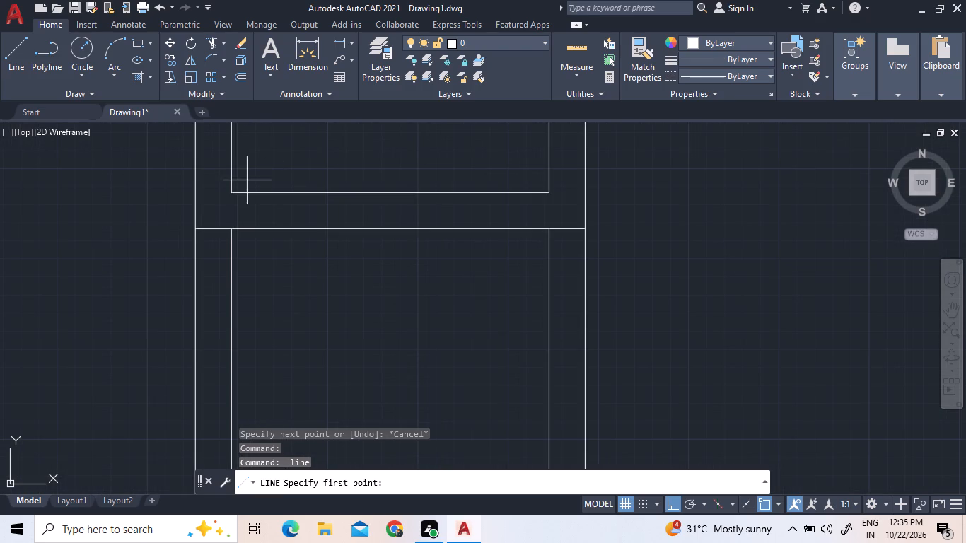
left_click(231, 228)
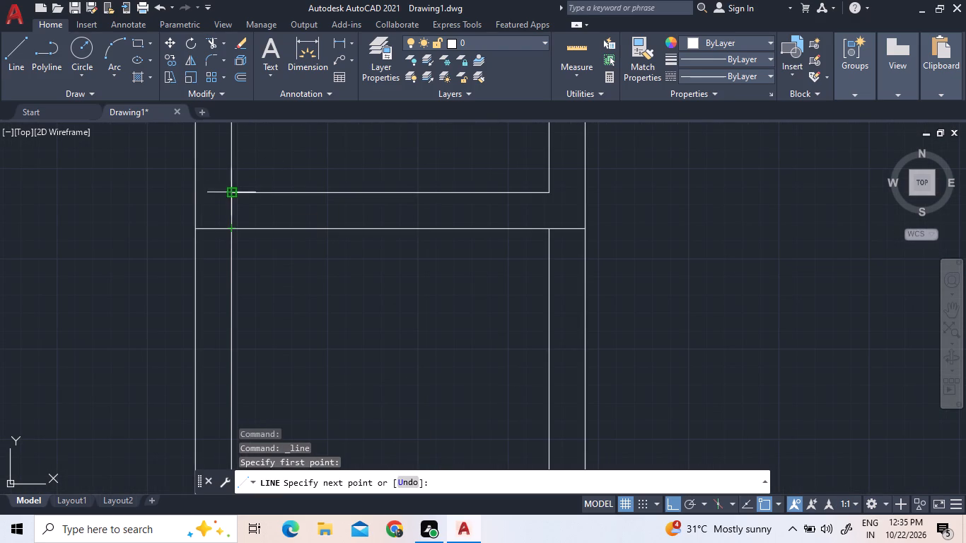
left_click(231, 192)
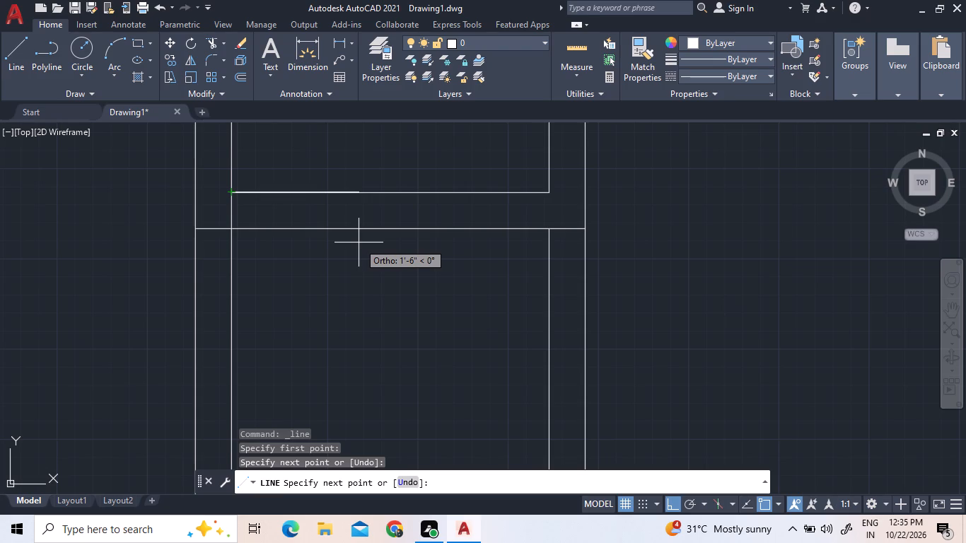
scroll(371, 325, "down", 1)
scroll(332, 202, "down", 1)
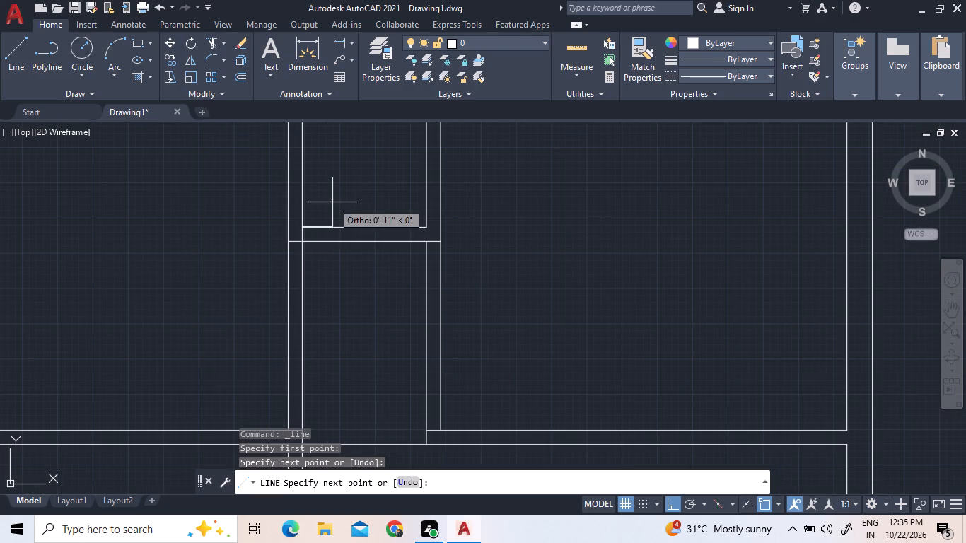
key("Escape")
Trim the cross partition's lower-line stub inside the left vertical partition and the main horizontal partition's lower line across the narrow space.
scroll(329, 255, "down", 1)
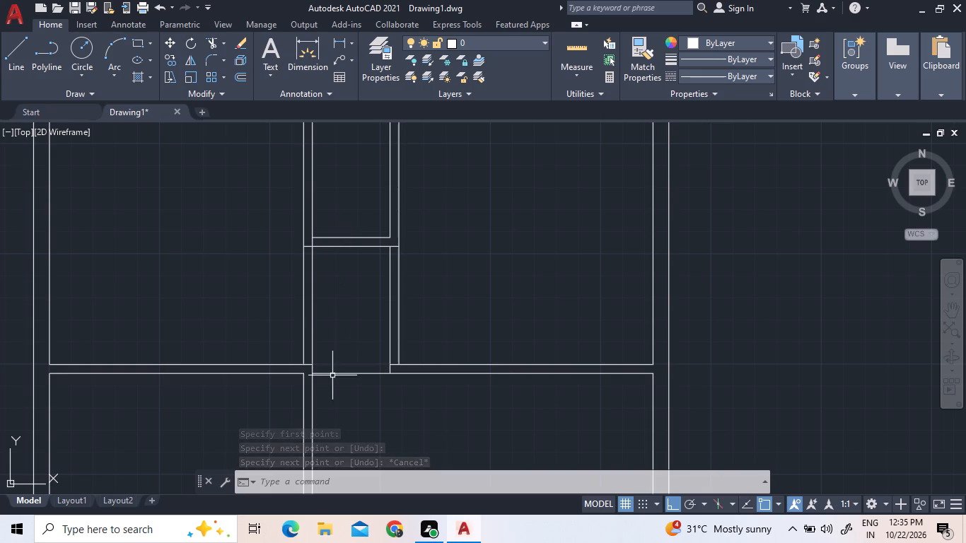
left_click(214, 44)
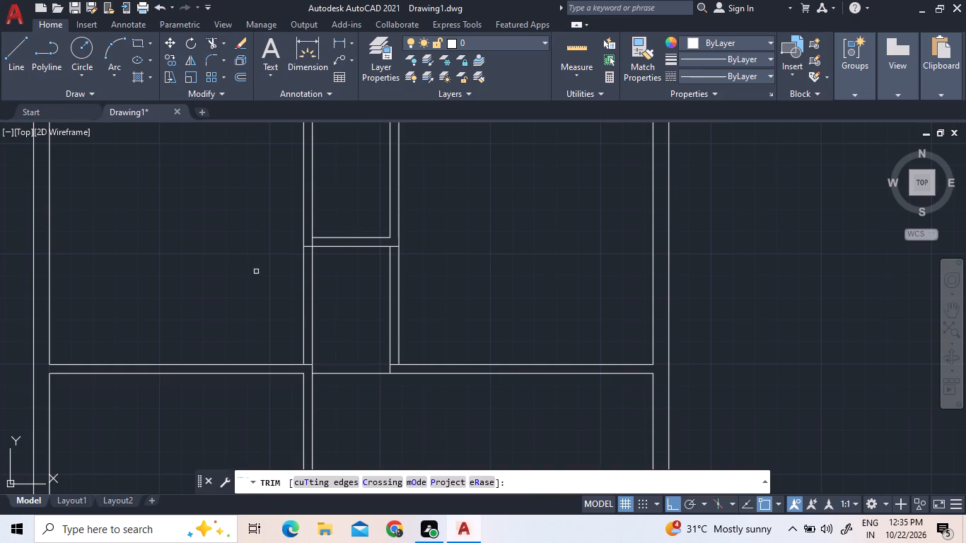
left_click(308, 247)
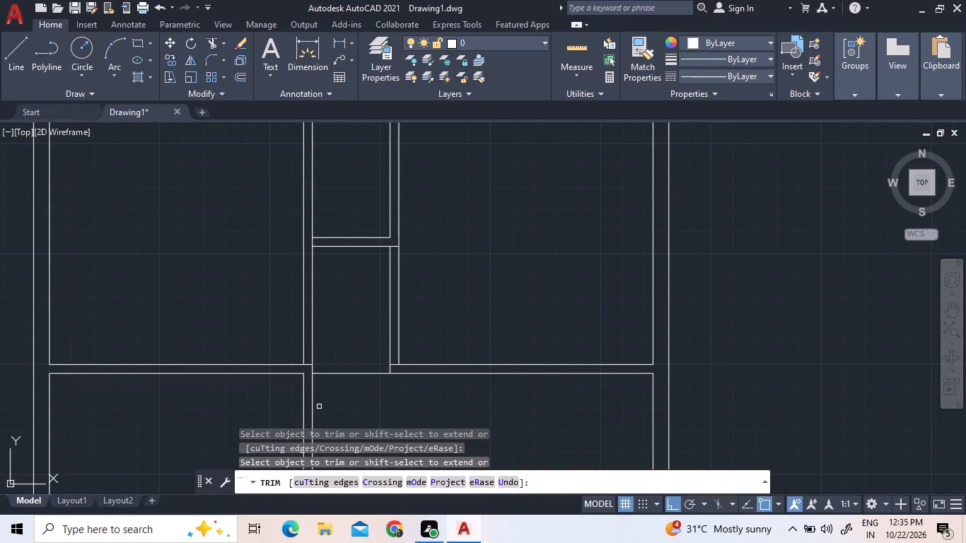
left_click(349, 380)
left_click(349, 363)
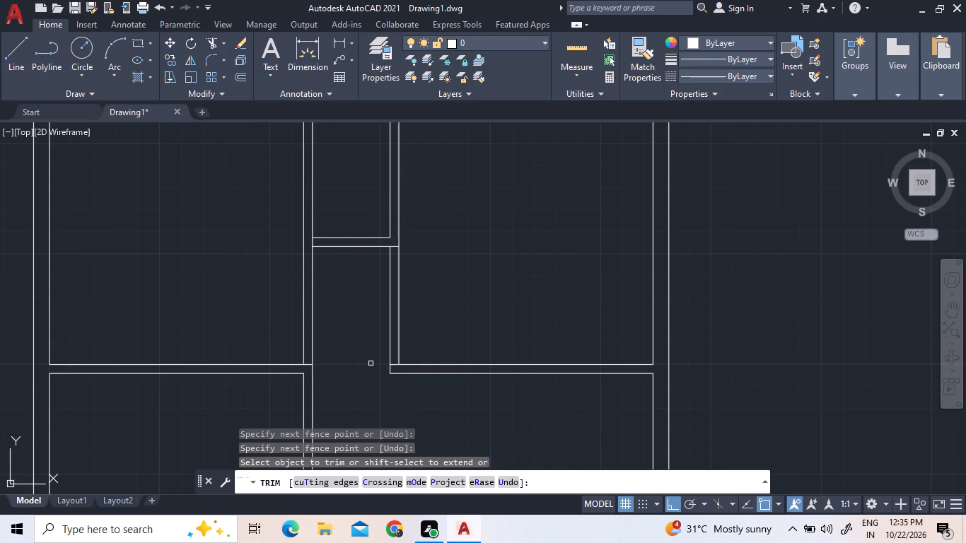
right_click(363, 228)
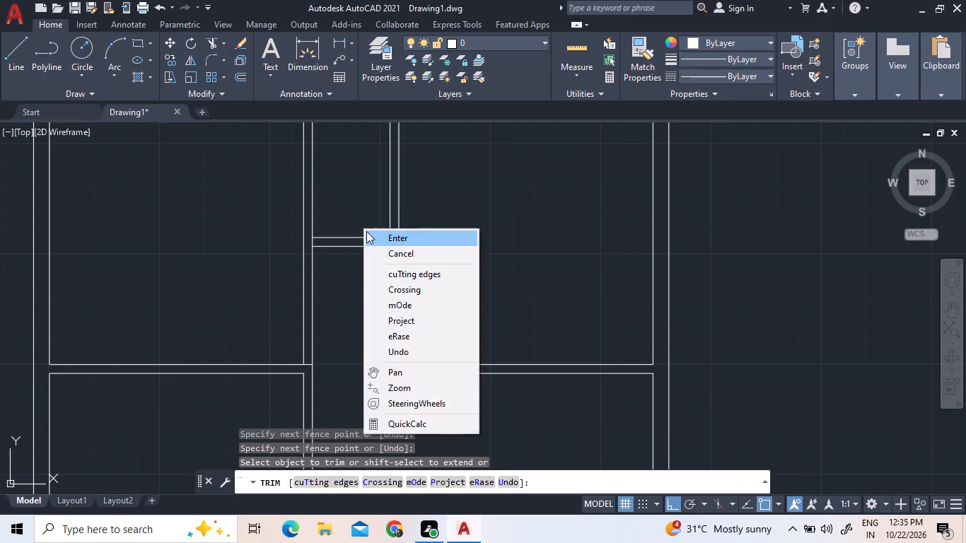
left_click(376, 239)
Insert the Door - Imperial sample block from the architectural tool palette into the plan.
type("tp")
key("Return")
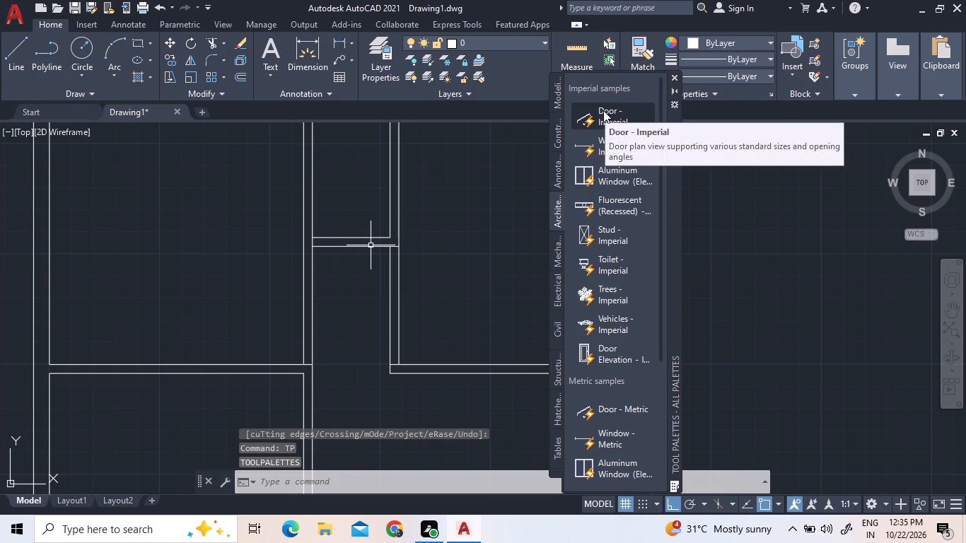
left_click_drag(603, 111, 735, 338)
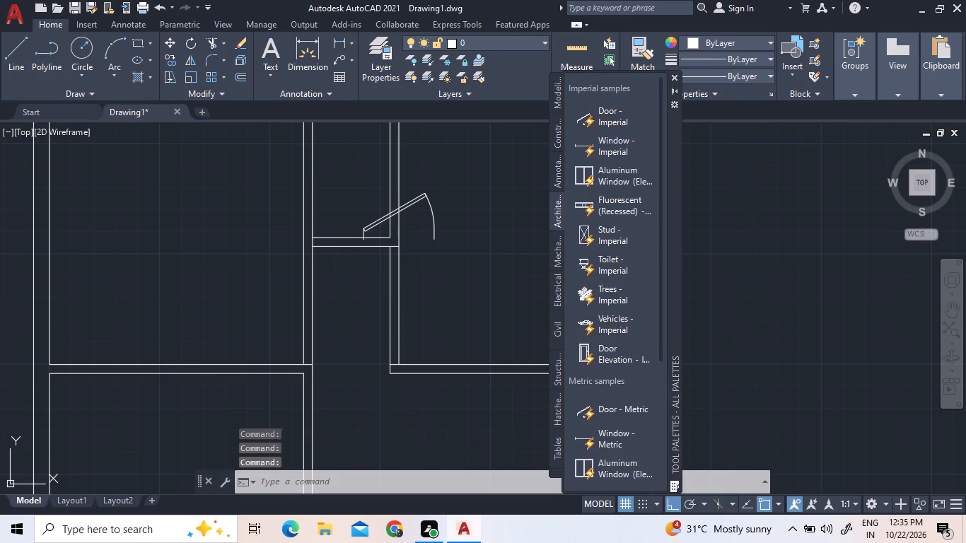
left_click_drag(600, 111, 765, 271)
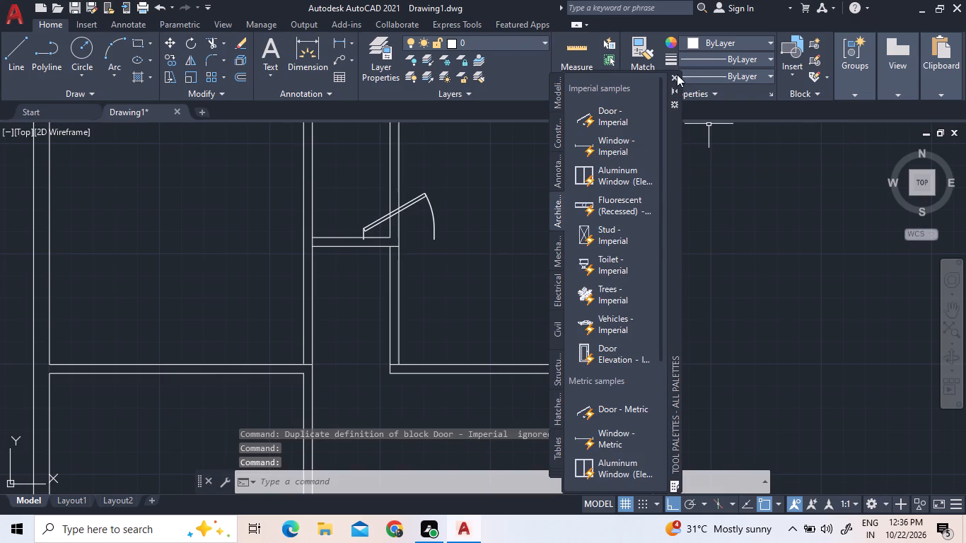
Move the overlapping door blocks horizontally from the cross partition to the narrow space's left partition.
left_click(672, 78)
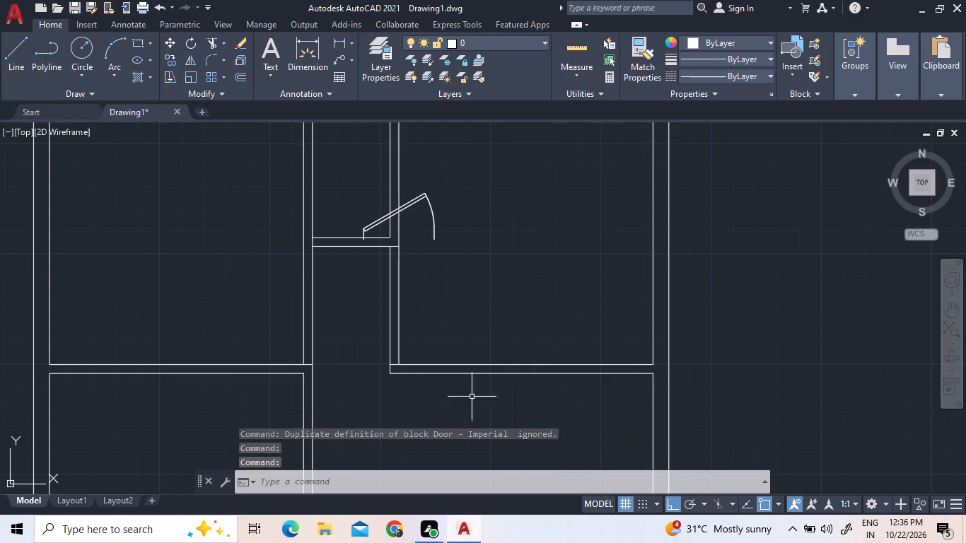
scroll(462, 409, "down", 2)
scroll(581, 320, "down", 2)
scroll(536, 342, "up", 3)
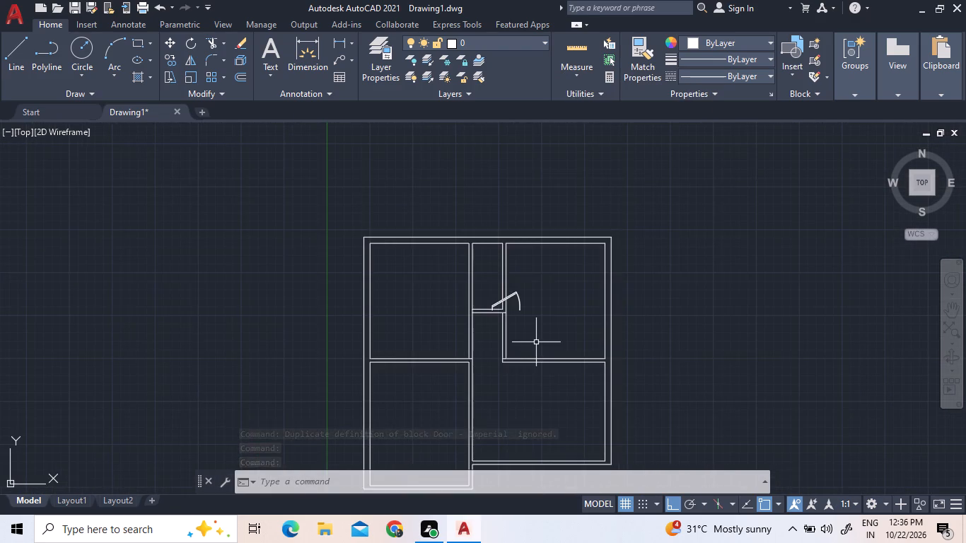
scroll(462, 303, "up", 3)
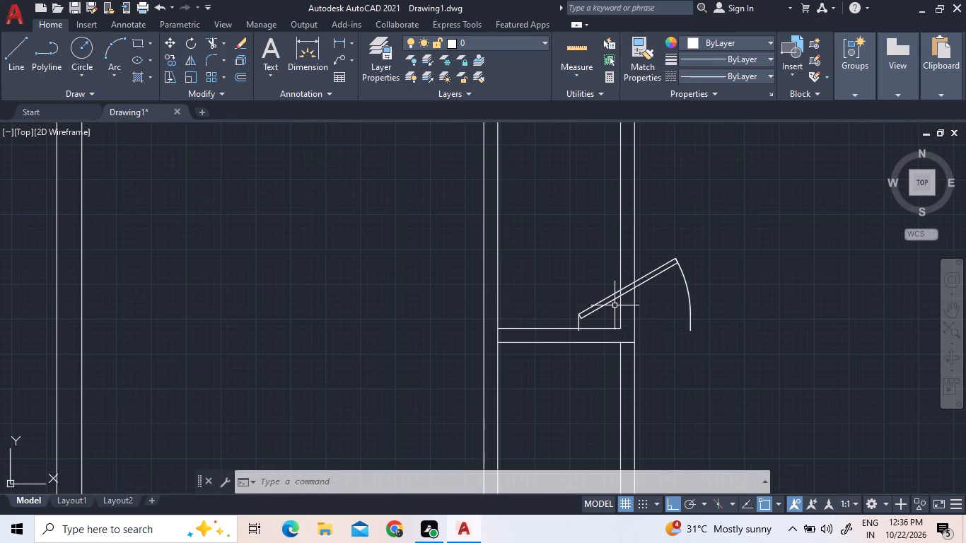
left_click(615, 306)
left_click(591, 294)
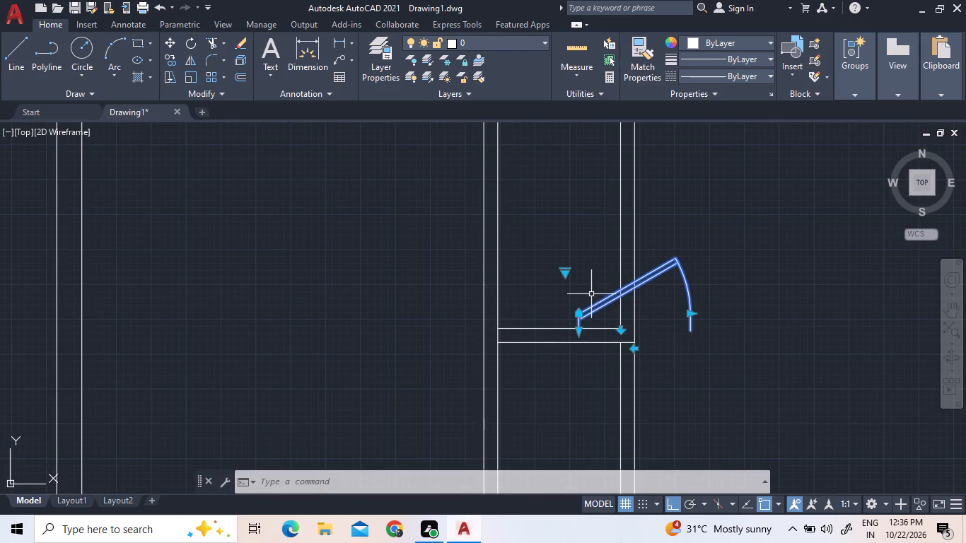
right_click(581, 277)
double_click(597, 298)
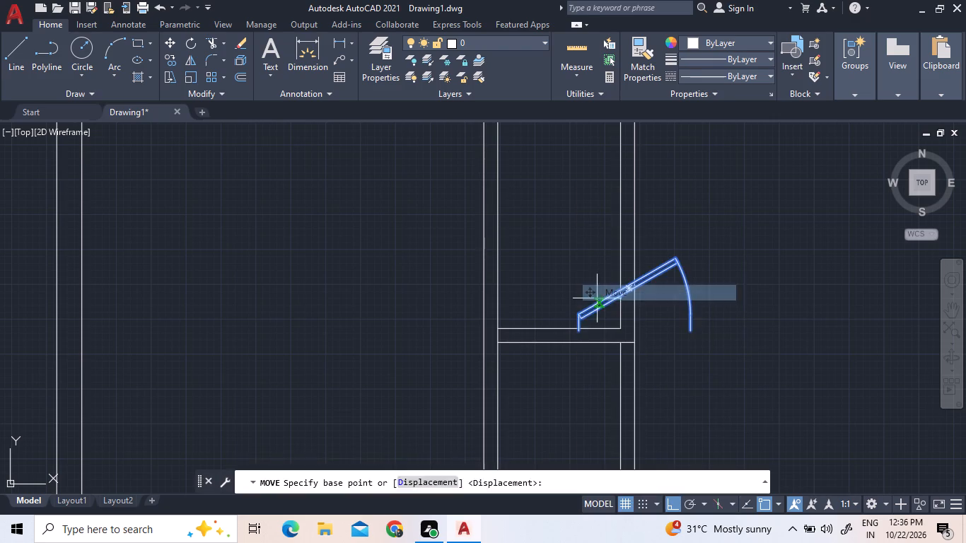
left_click(446, 233)
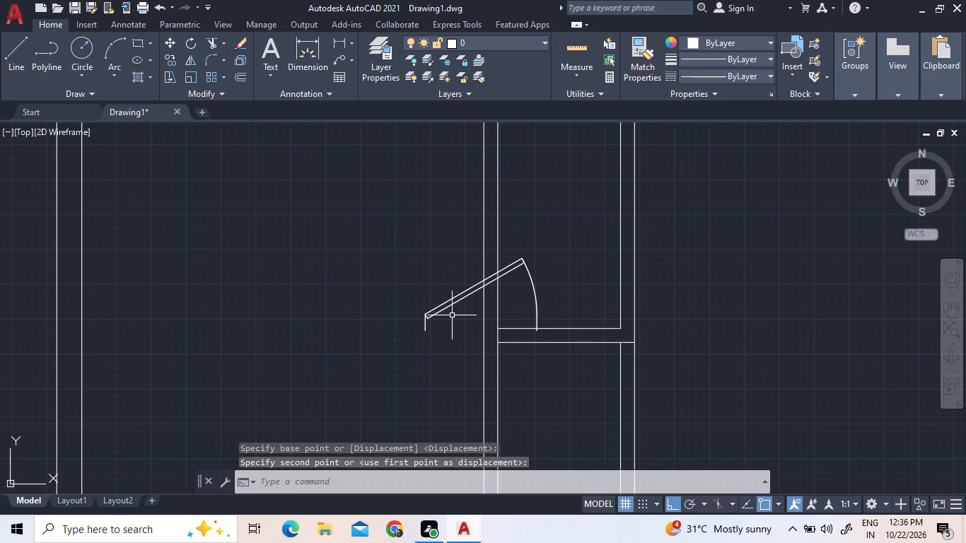
Set one of the overlapping doors to Open 90º and shorten its width to fit within the narrow space.
left_click(448, 308)
left_click(412, 273)
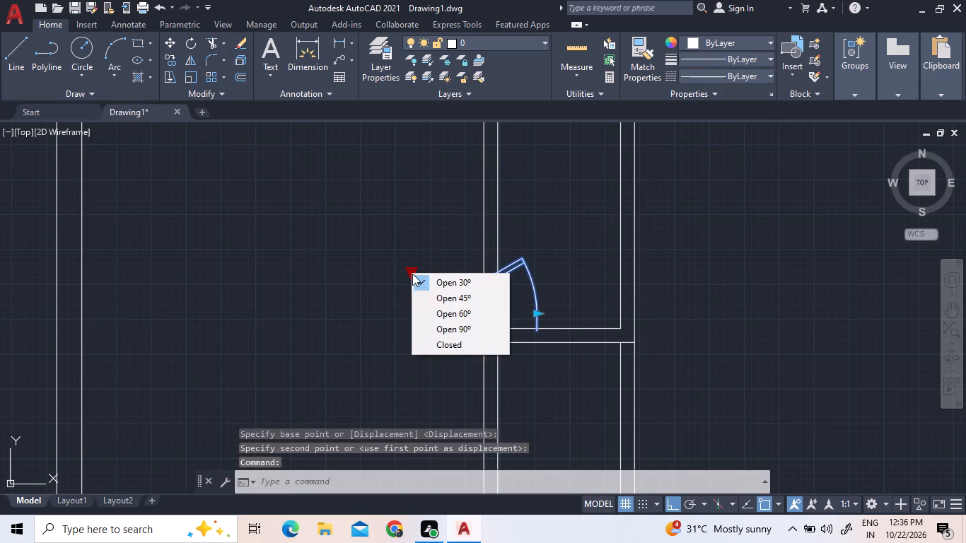
left_click(429, 325)
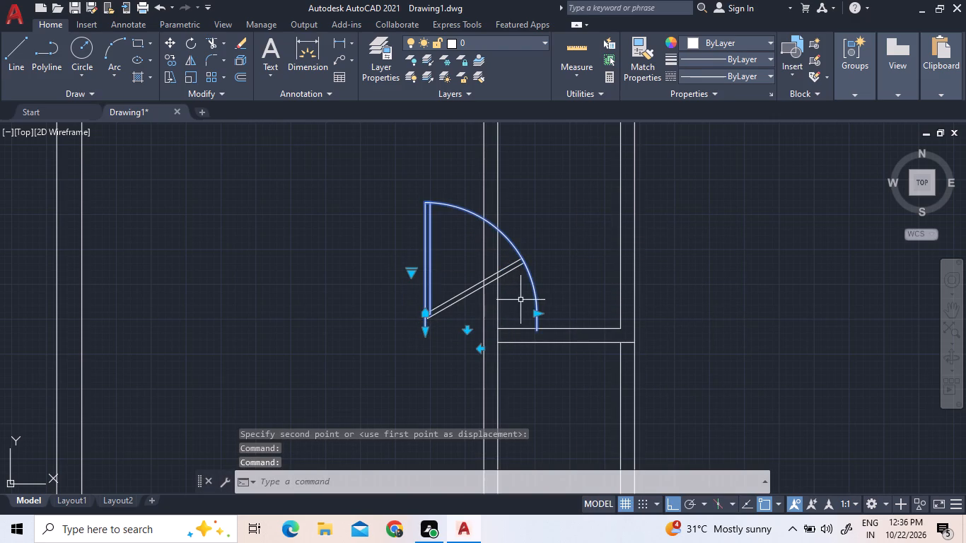
left_click(537, 315)
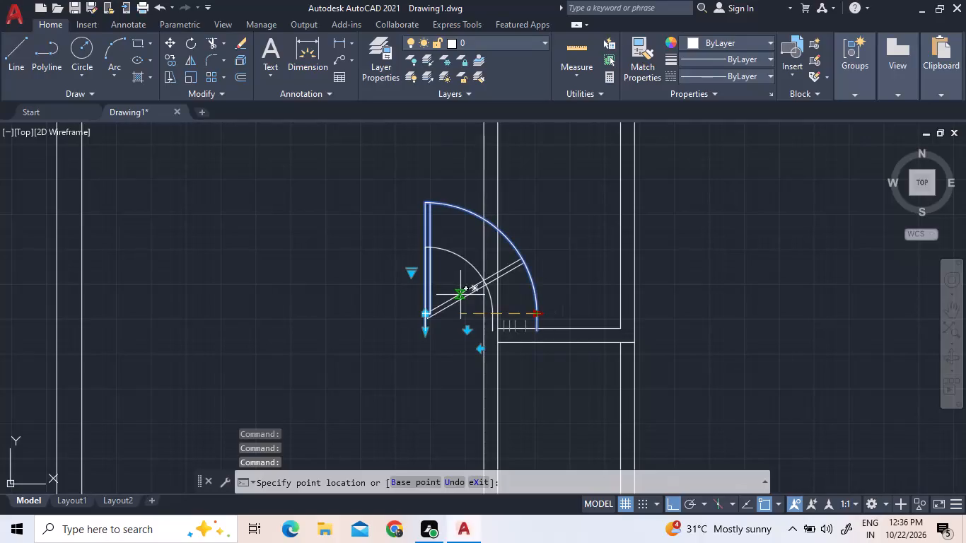
left_click(460, 295)
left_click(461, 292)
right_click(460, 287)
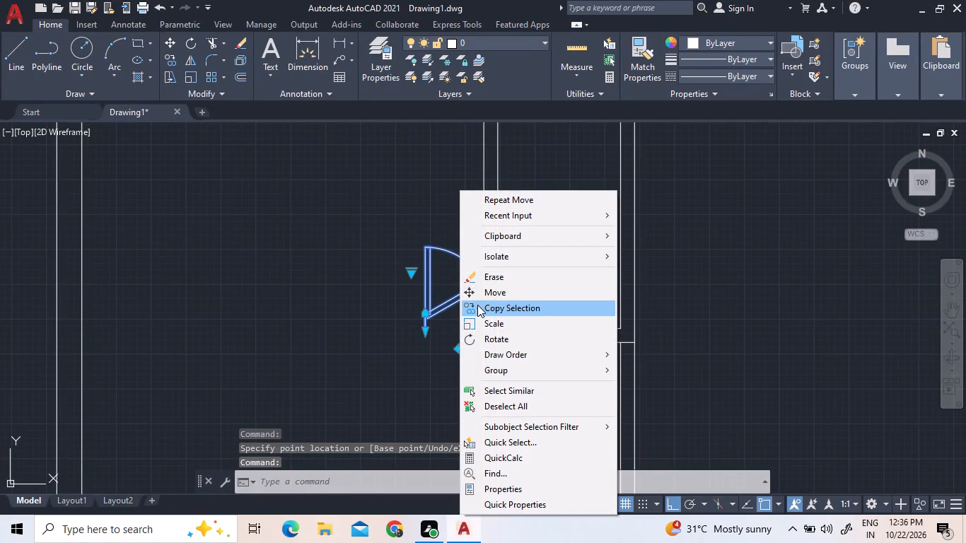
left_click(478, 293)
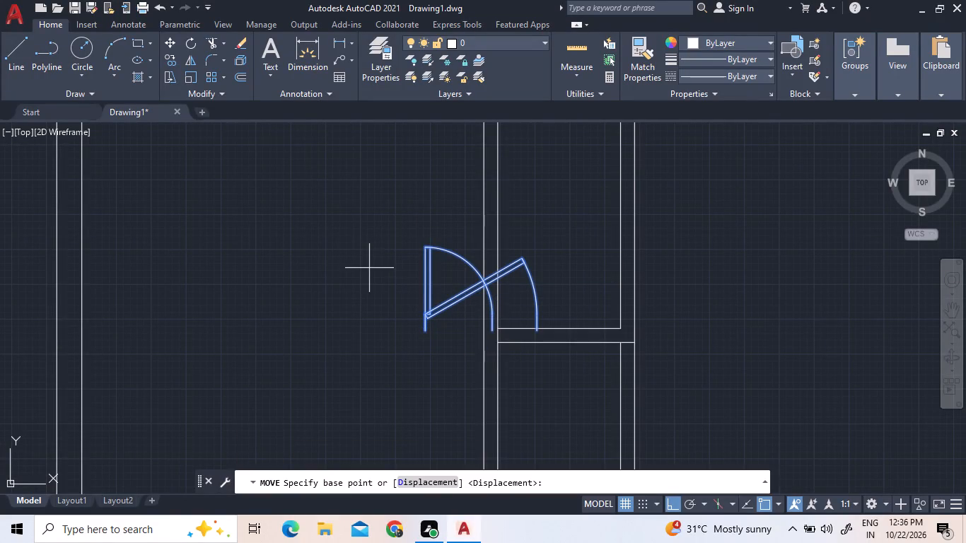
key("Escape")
Move the door that is open 30º horizontally into the upper-left room, clear of the smaller door.
left_click(465, 293)
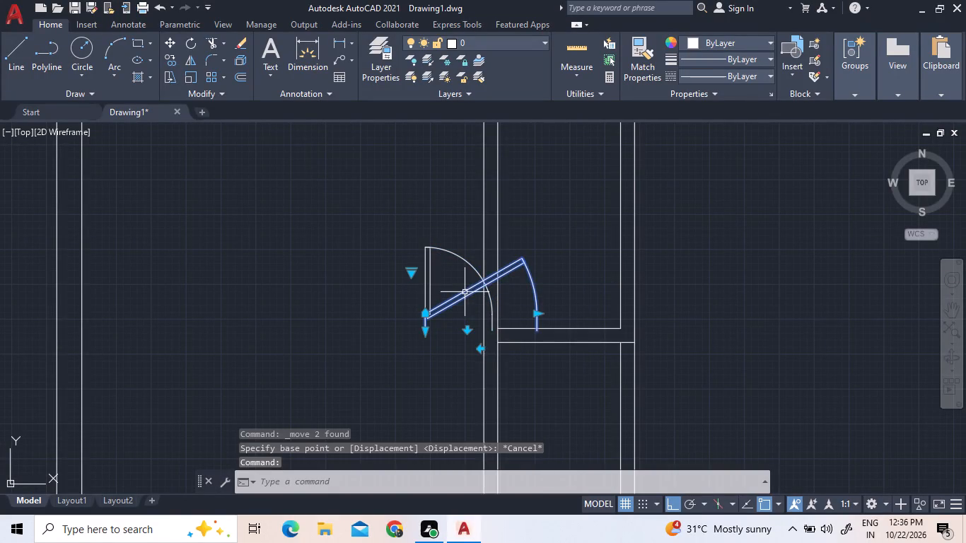
right_click(465, 292)
double_click(491, 265)
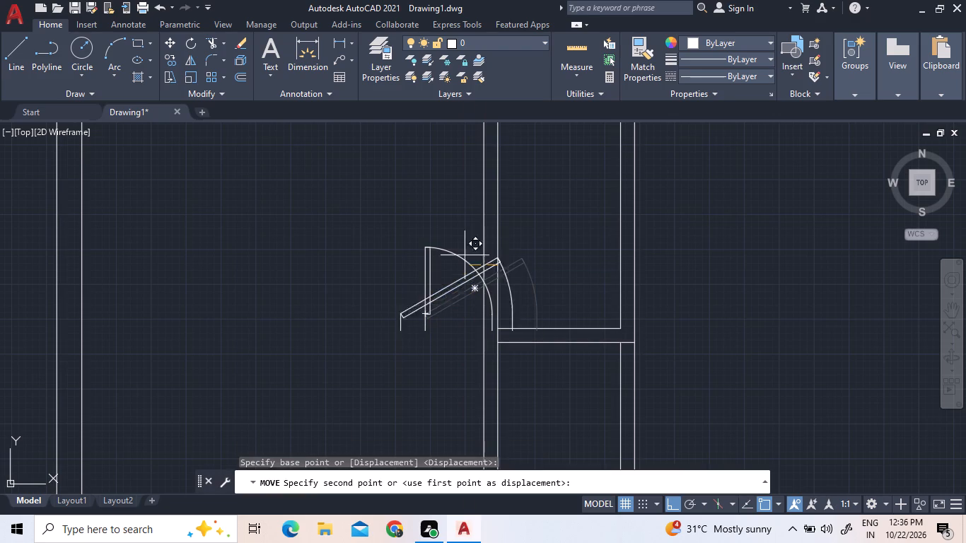
left_click(296, 230)
Set the door in the upper-left room to Open 90º and reduce its width by 4".
left_click(271, 294)
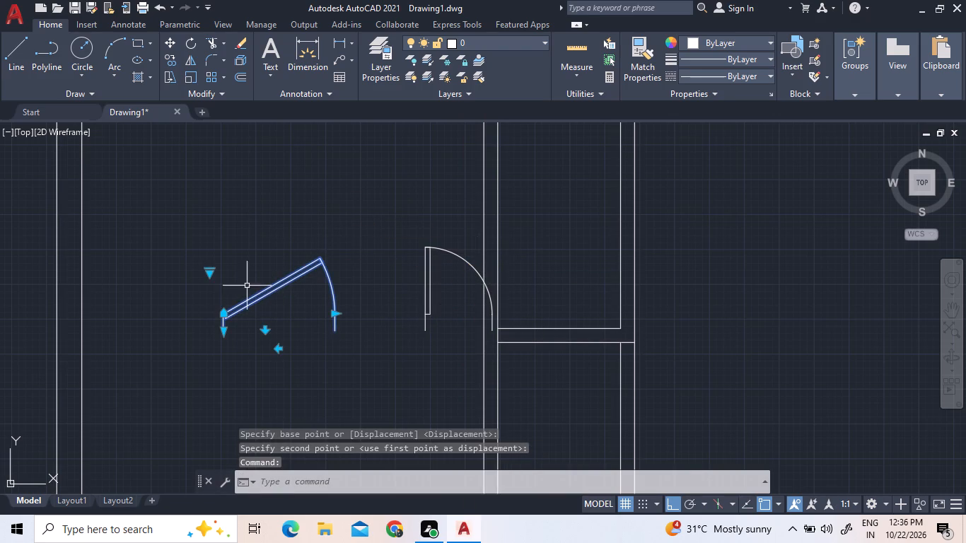
left_click(211, 274)
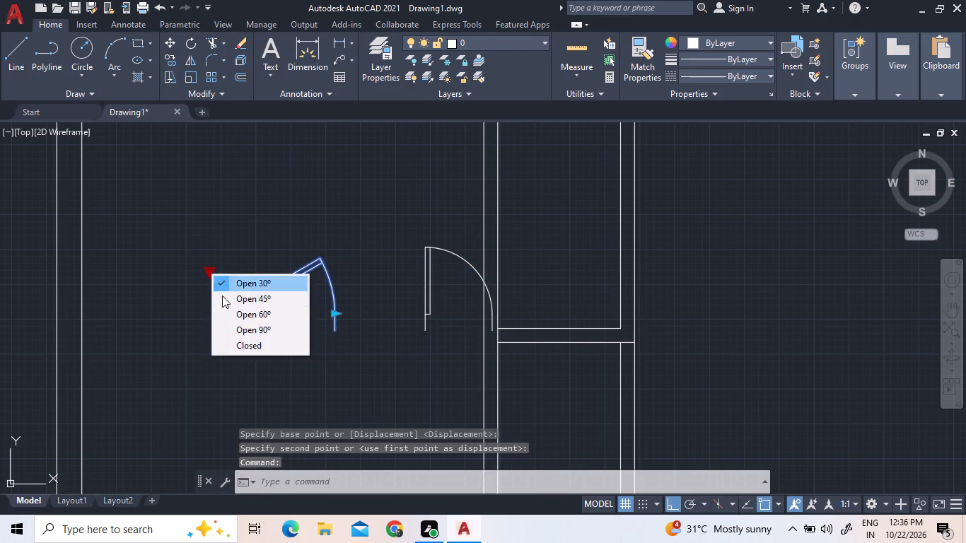
left_click(233, 329)
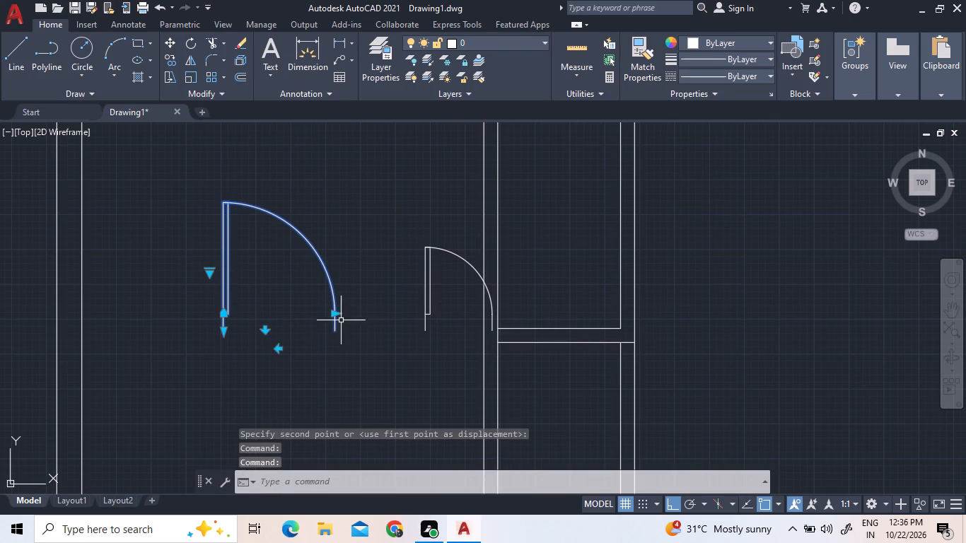
left_click(333, 313)
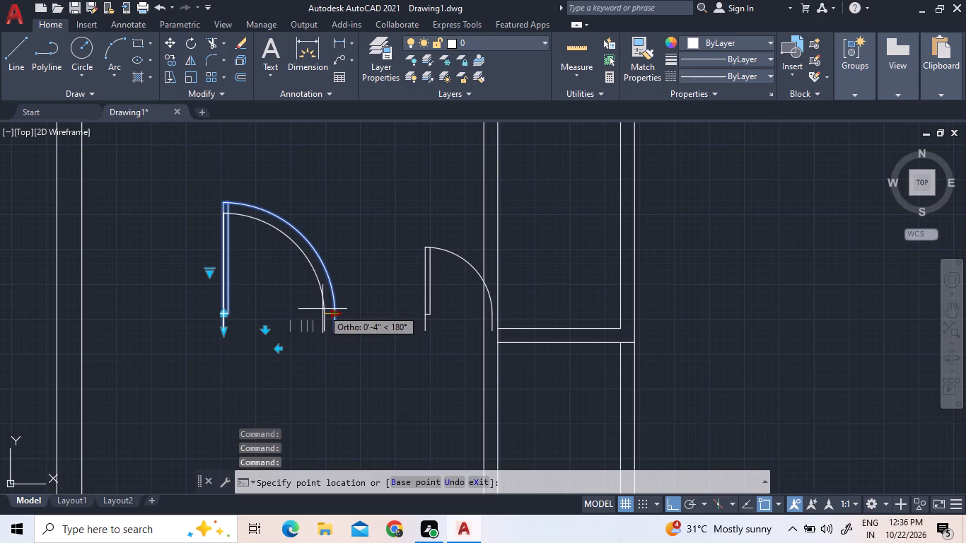
left_click(322, 309)
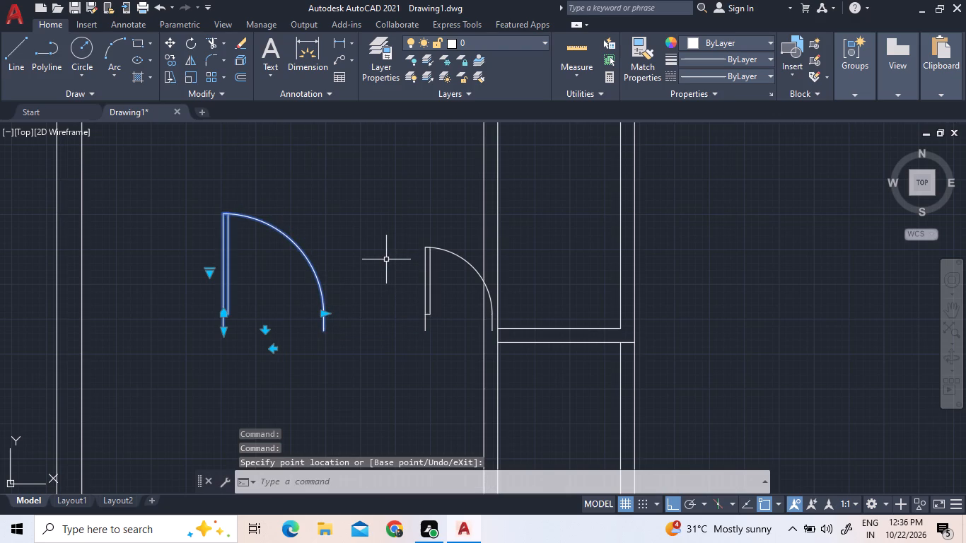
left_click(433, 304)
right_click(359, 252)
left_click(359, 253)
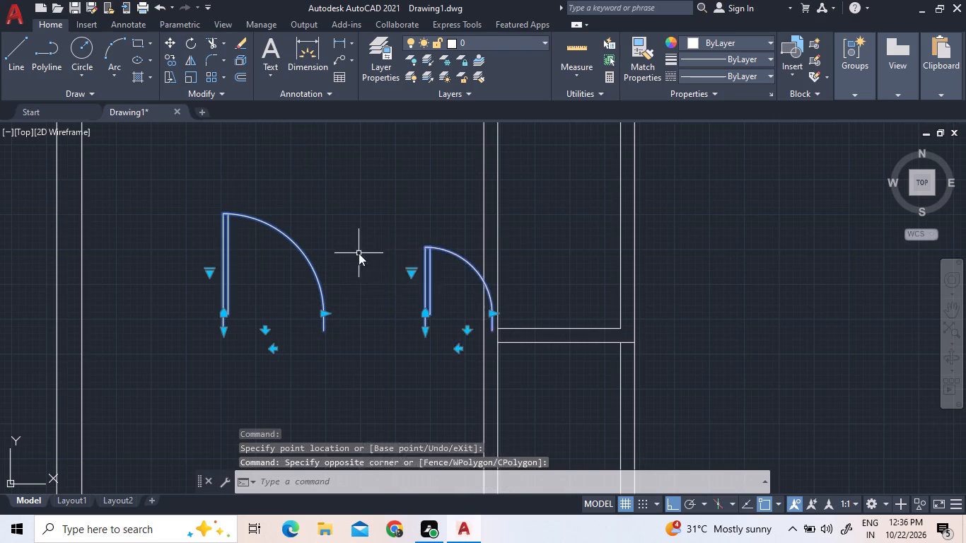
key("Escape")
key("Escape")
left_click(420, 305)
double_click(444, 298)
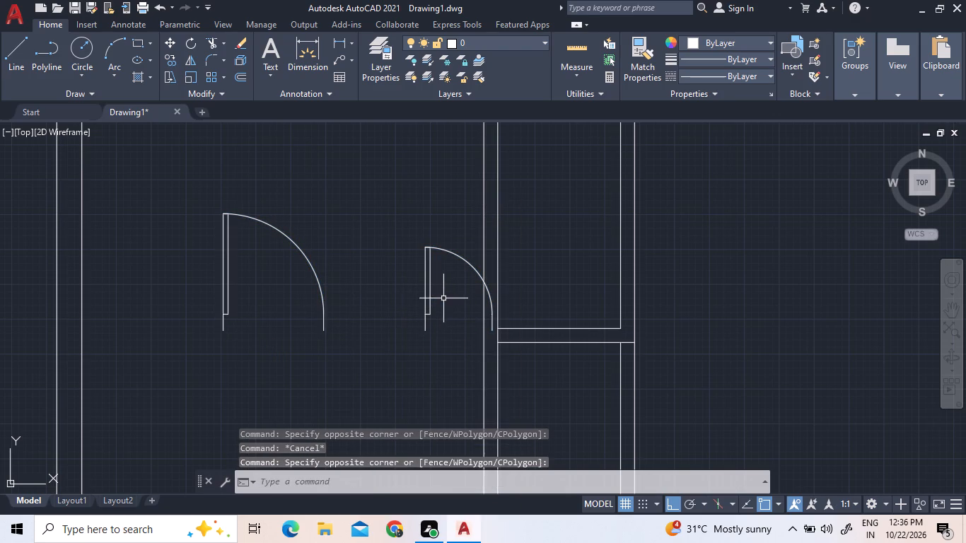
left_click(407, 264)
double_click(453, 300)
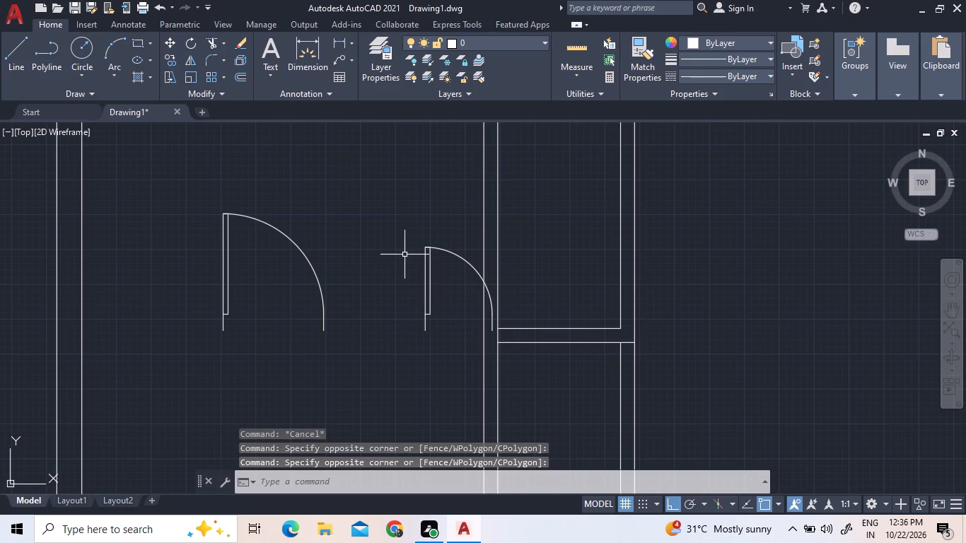
Move the smaller door by its lower hinge-side endpoint to the cross partition's lower-left corner in the narrow space.
left_click(431, 293)
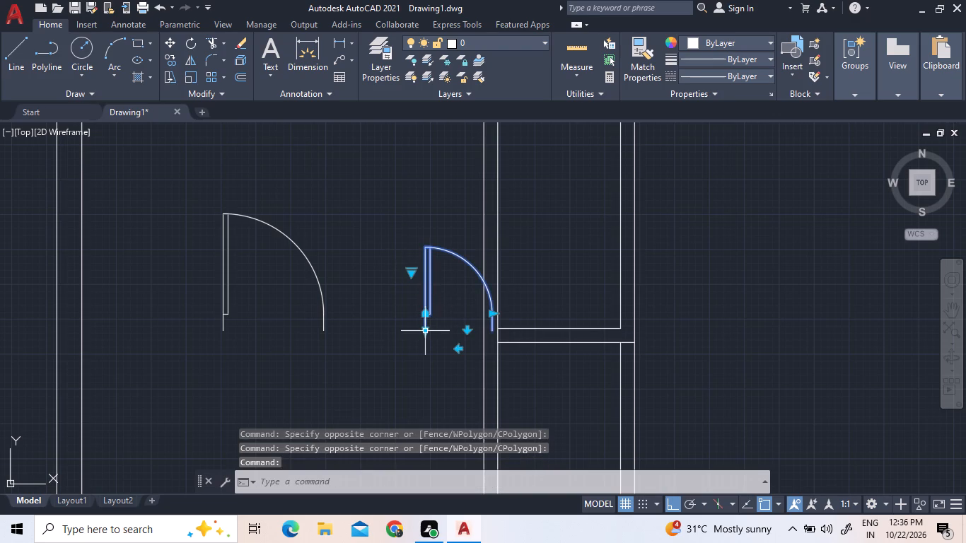
right_click(426, 330)
left_click(475, 271)
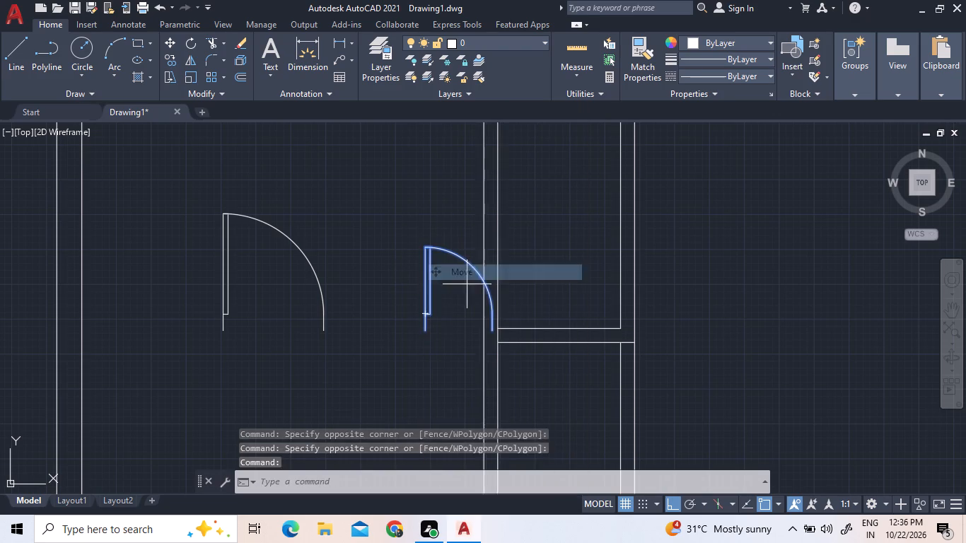
scroll(443, 331, "up", 3)
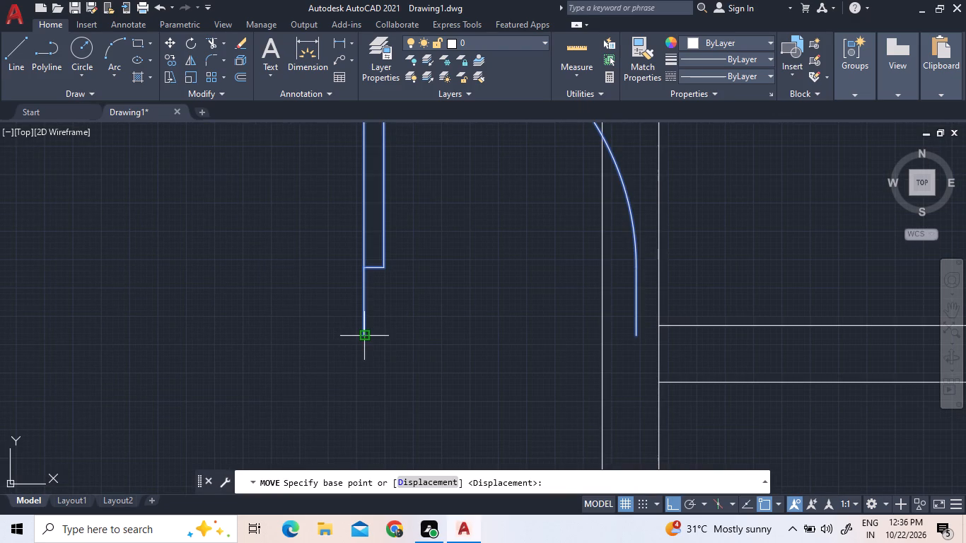
left_click(365, 332)
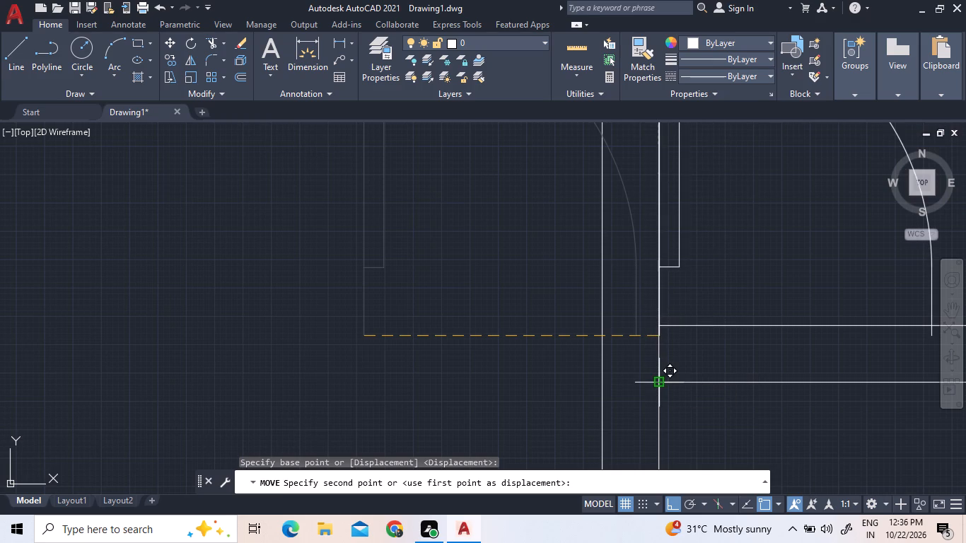
left_click(661, 381)
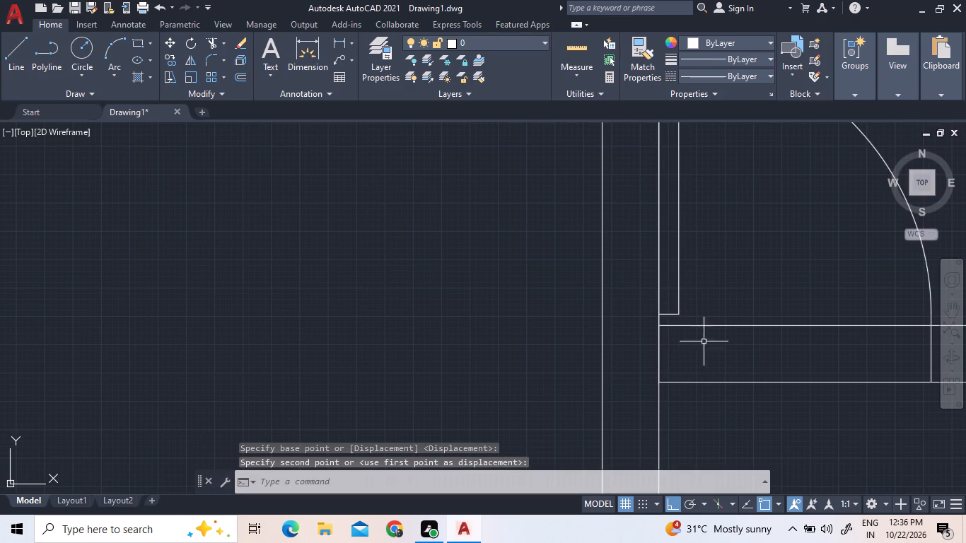
Trim both cross partition lines between the narrow space's left wall and the door jamb to form the door opening.
scroll(938, 385, "up", 6)
scroll(846, 383, "up", 3)
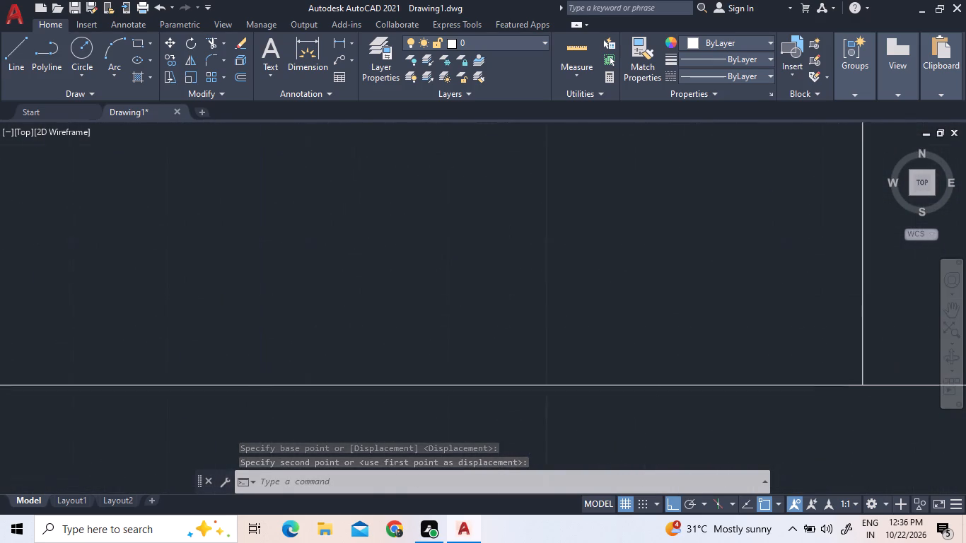
scroll(859, 387, "up", 4)
scroll(846, 407, "down", 8)
scroll(837, 412, "up", 1)
scroll(837, 412, "down", 3)
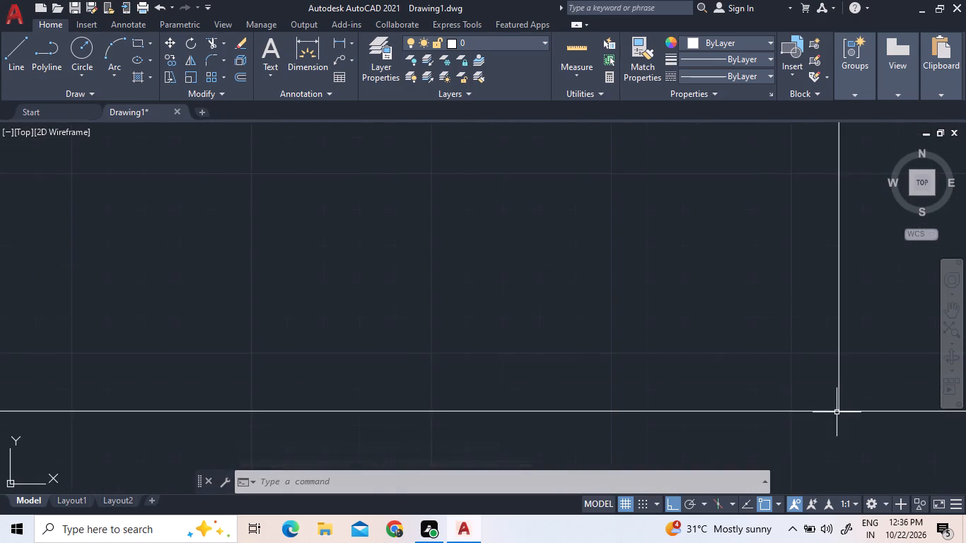
scroll(837, 412, "down", 5)
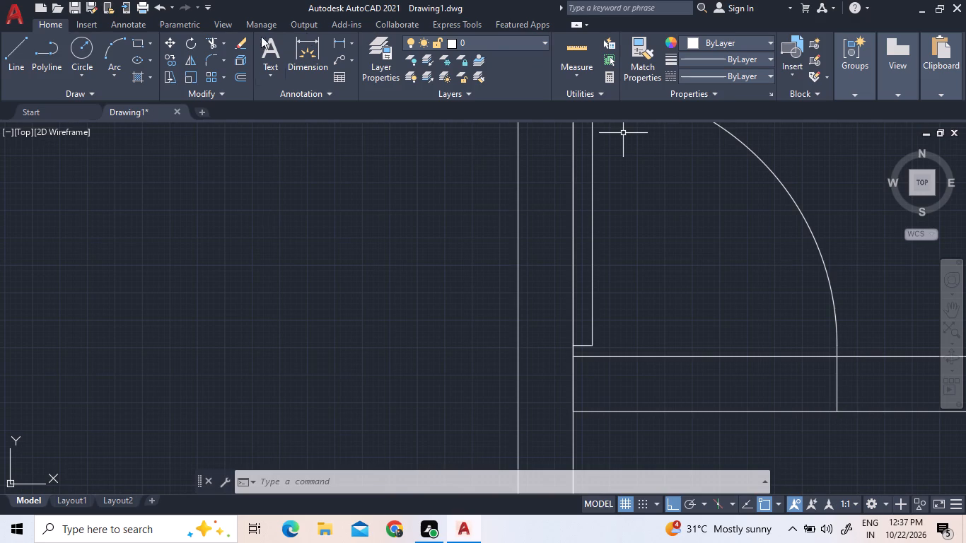
left_click(209, 42)
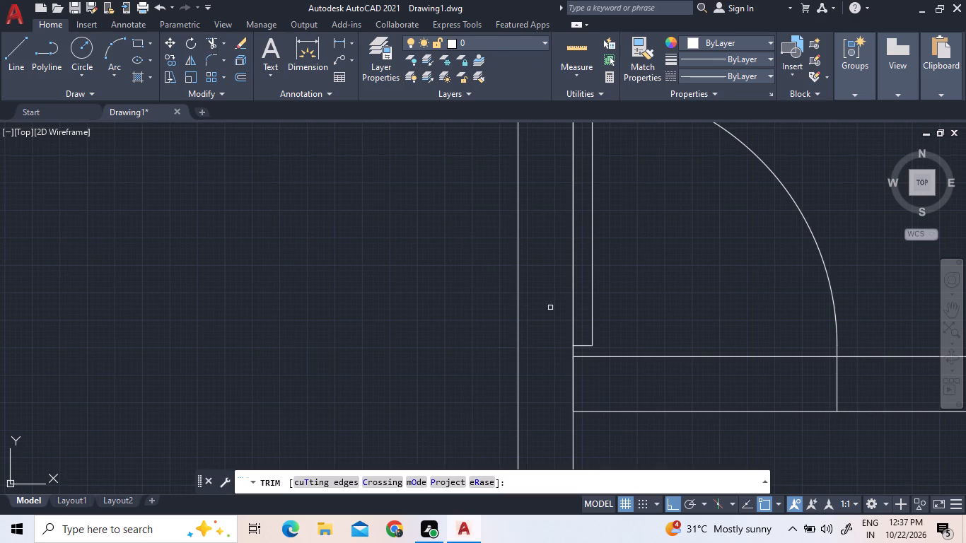
left_click(615, 356)
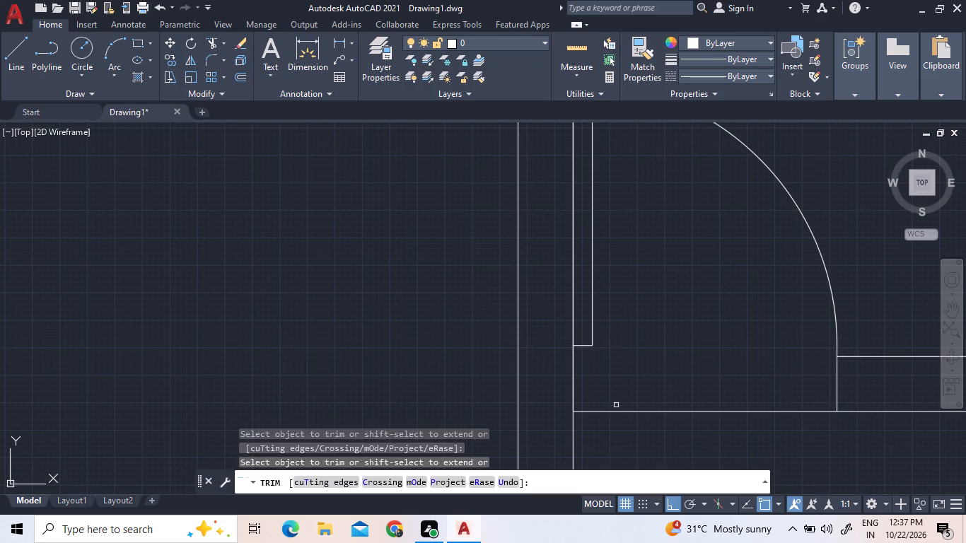
left_click(617, 412)
scroll(622, 416, "down", 2)
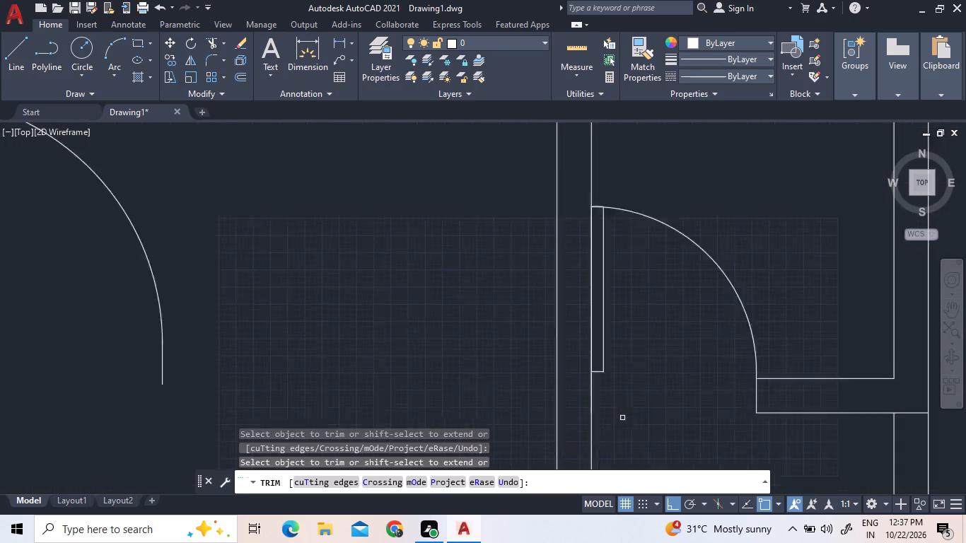
scroll(624, 424, "down", 1)
scroll(513, 278, "down", 2)
right_click(518, 341)
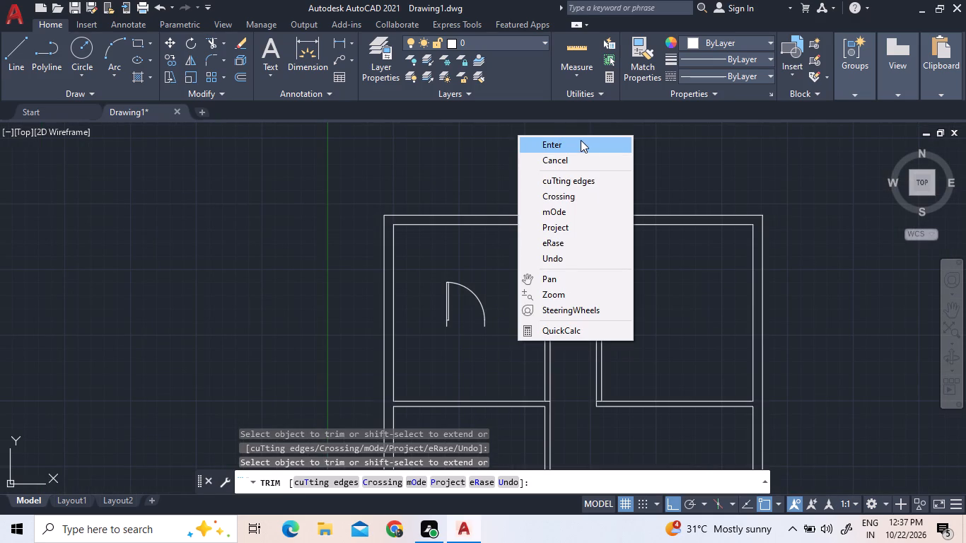
left_click(580, 144)
Rotate the door in the upper-left room 90º counterclockwise about the lower endpoint of its latch-side jamb.
left_click(472, 291)
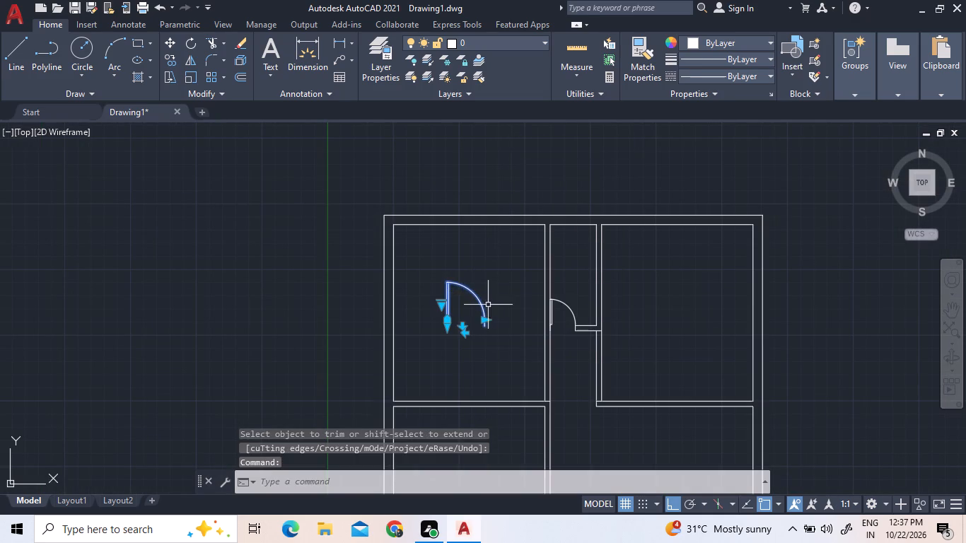
scroll(479, 337, "up", 2)
right_click(482, 337)
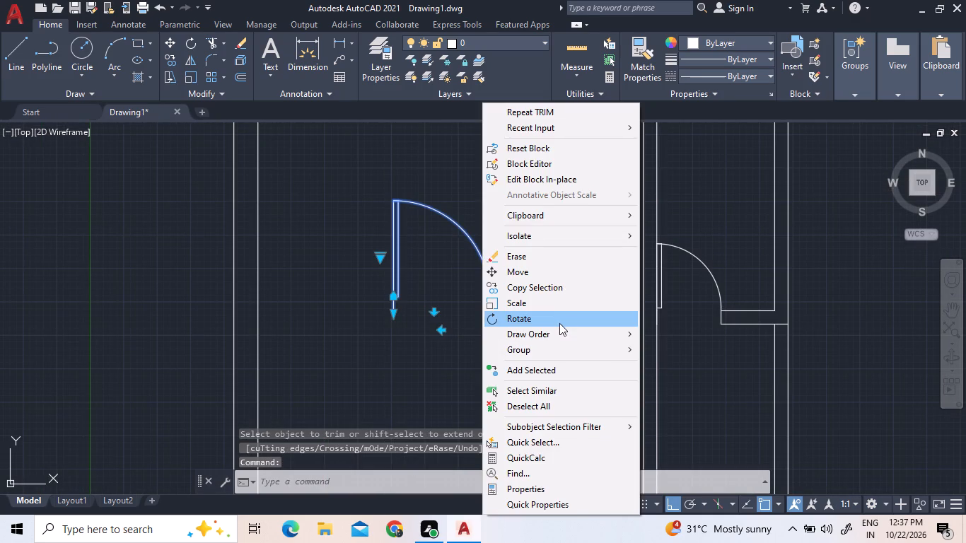
left_click(559, 324)
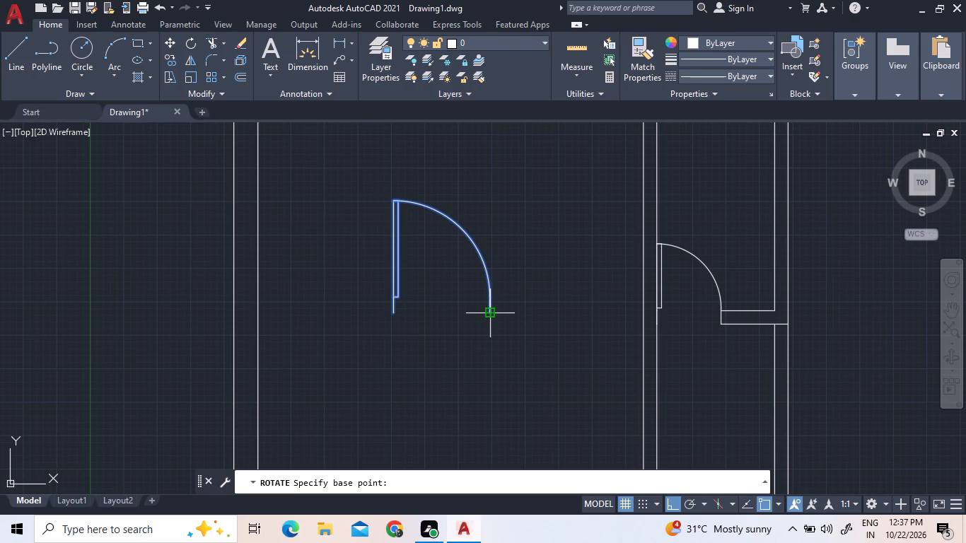
left_click(488, 313)
left_click(499, 267)
scroll(496, 316, "down", 2)
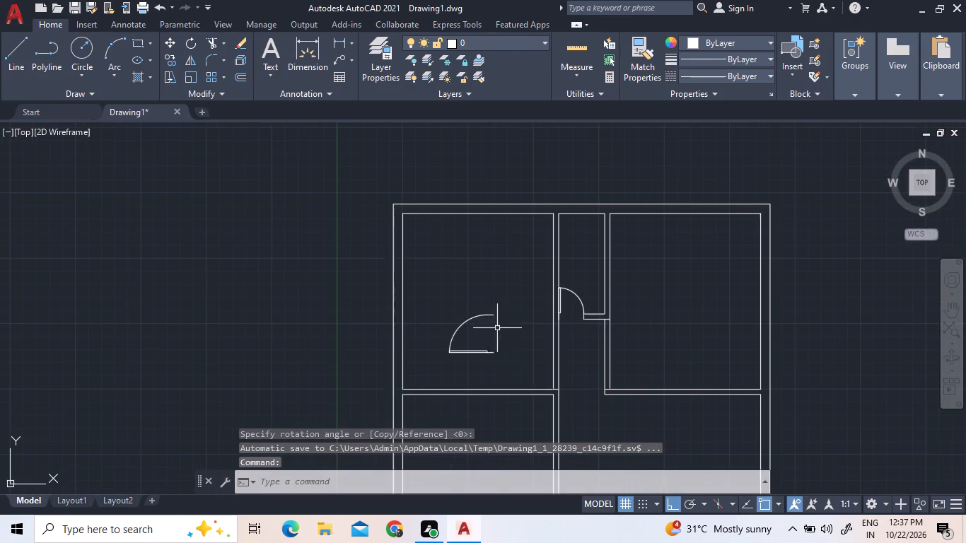
Move the rotated door by its hinge-side jamb endpoint to the corner where the narrow space's left wall meets the horizontal partition.
left_click(507, 359)
left_click(477, 340)
right_click(477, 340)
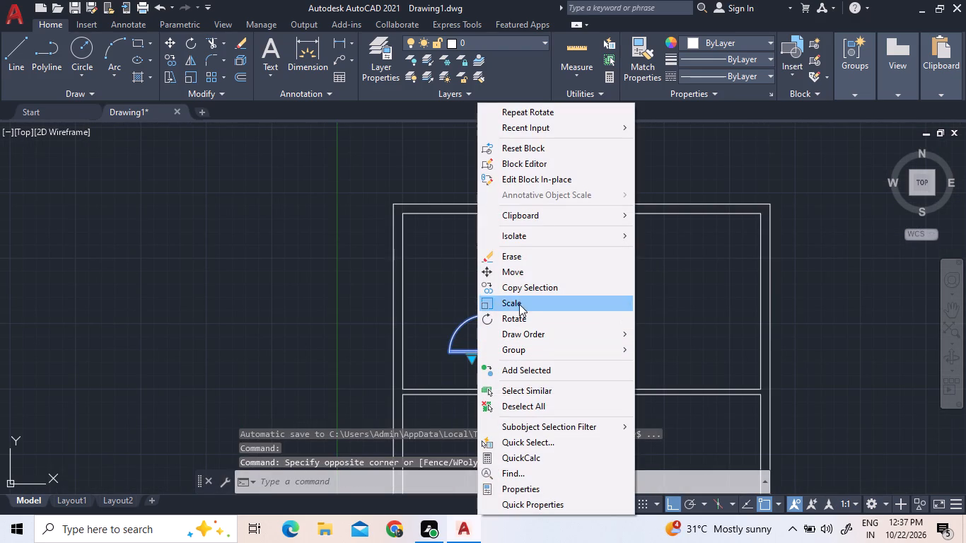
left_click(521, 271)
scroll(508, 372, "up", 3)
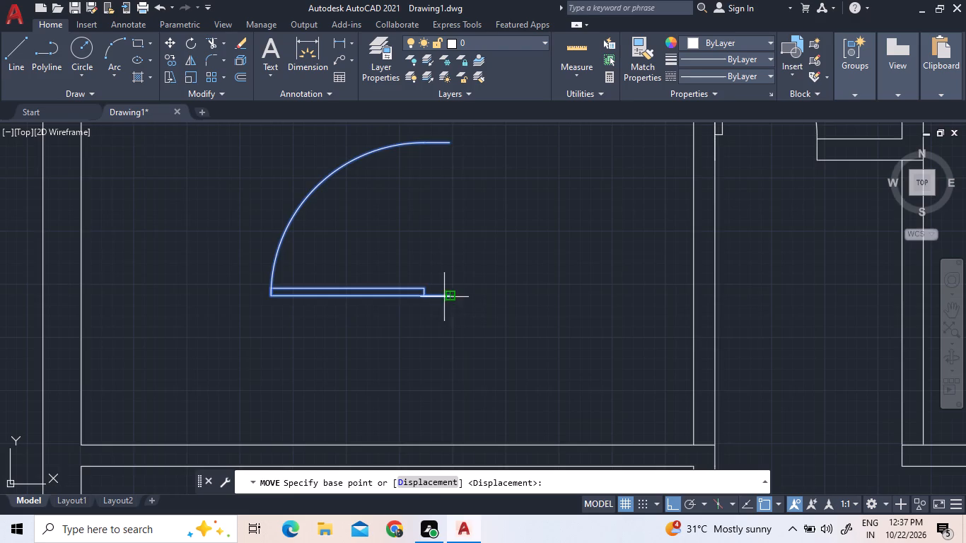
scroll(466, 298, "up", 3)
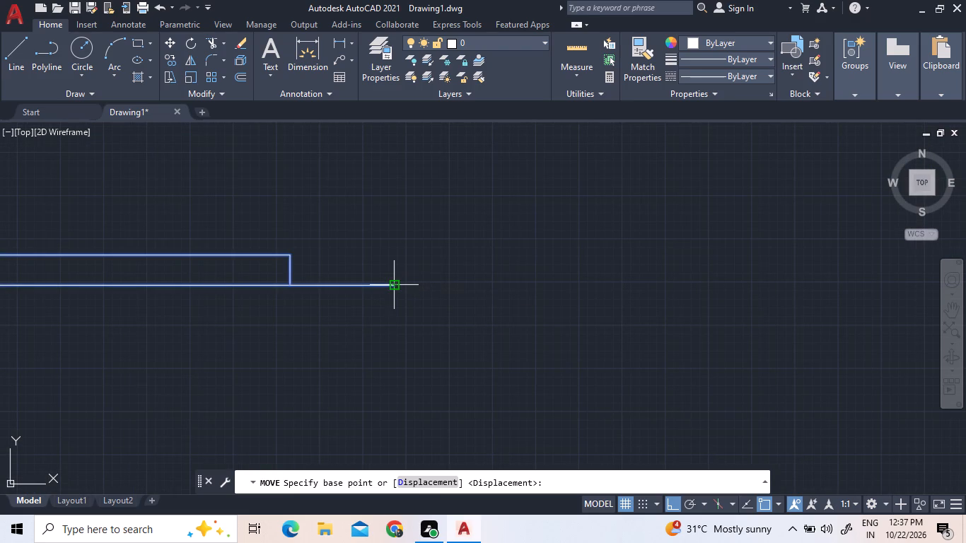
left_click(393, 284)
scroll(522, 288, "down", 3)
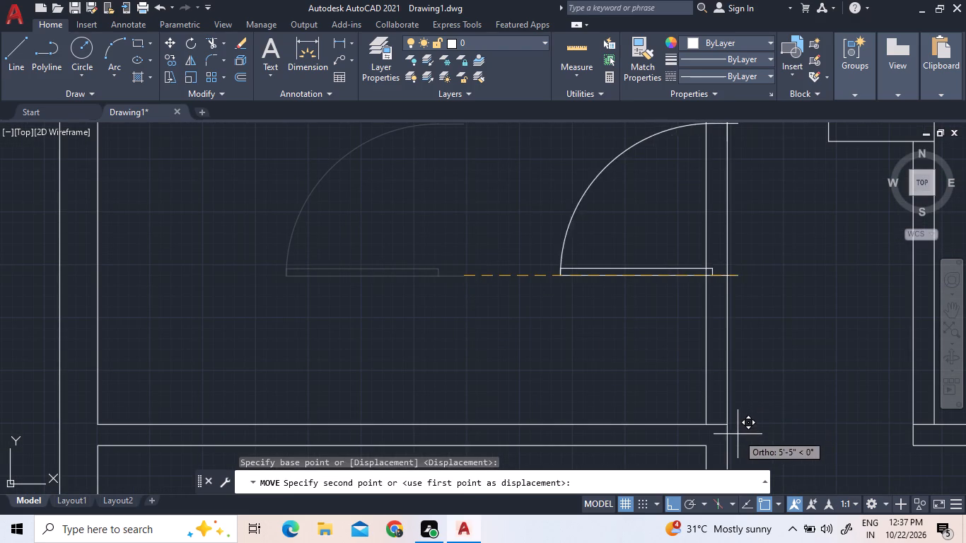
left_click(726, 426)
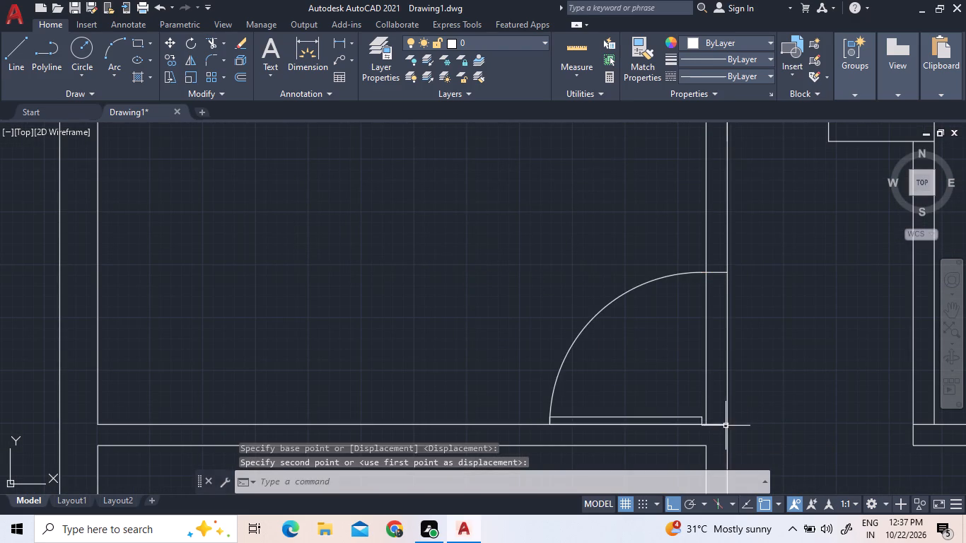
Mirror the door across a vertical line midway along the narrow space's width onto its right wall, keeping the source door.
left_click(623, 332)
left_click(586, 308)
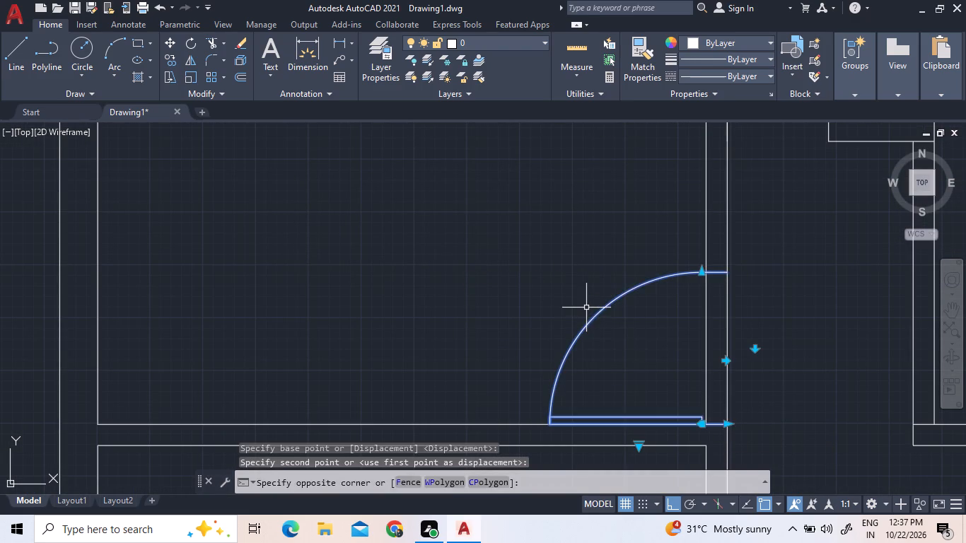
right_click(586, 308)
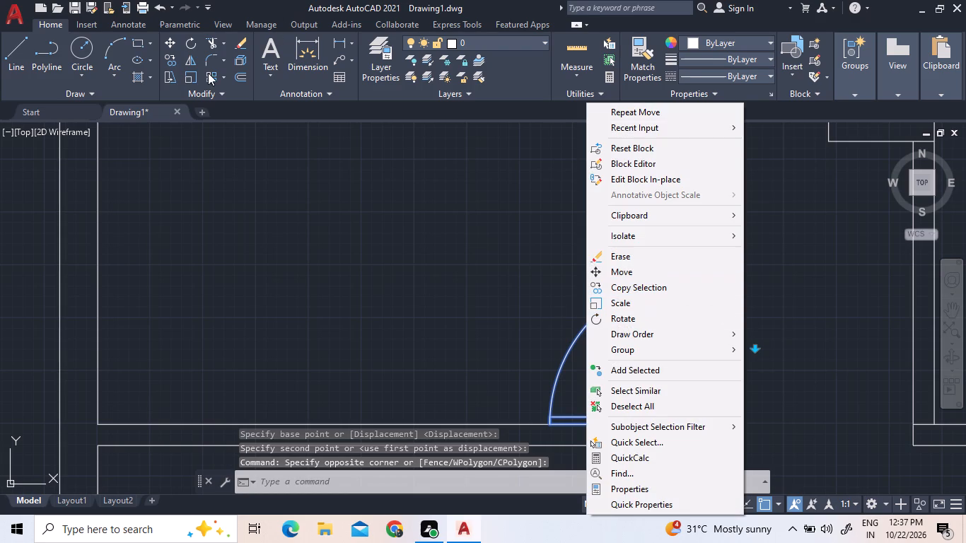
left_click(190, 62)
scroll(211, 212, "down", 2)
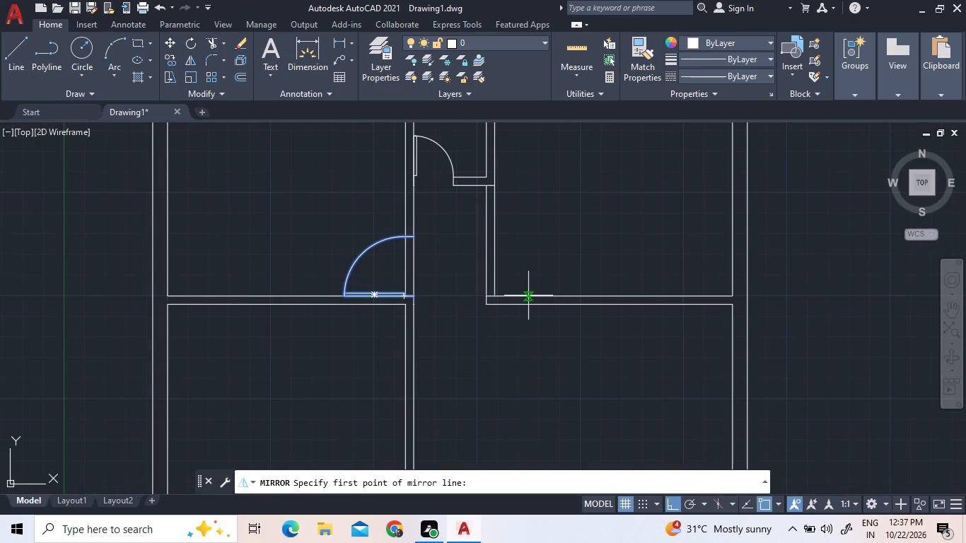
scroll(462, 288, "up", 2)
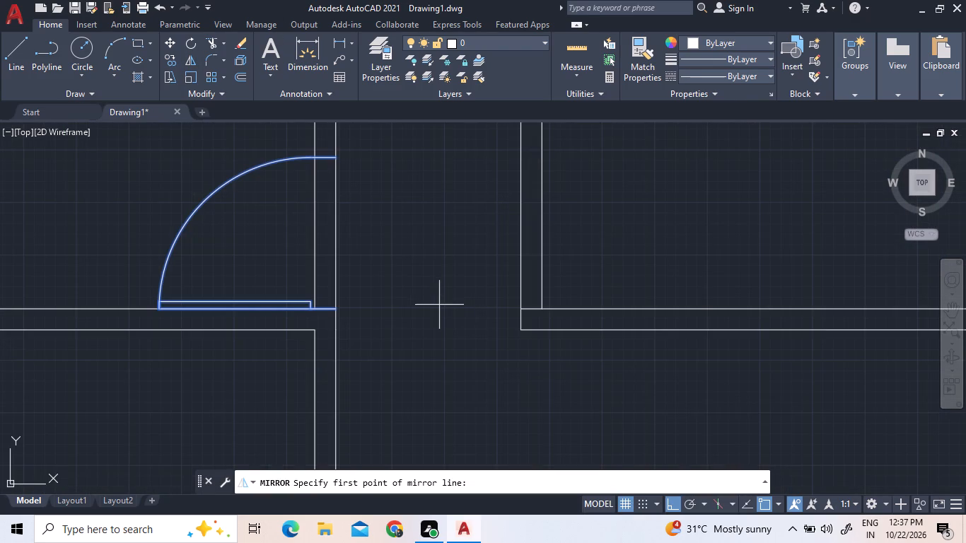
left_click(429, 308)
left_click(436, 210)
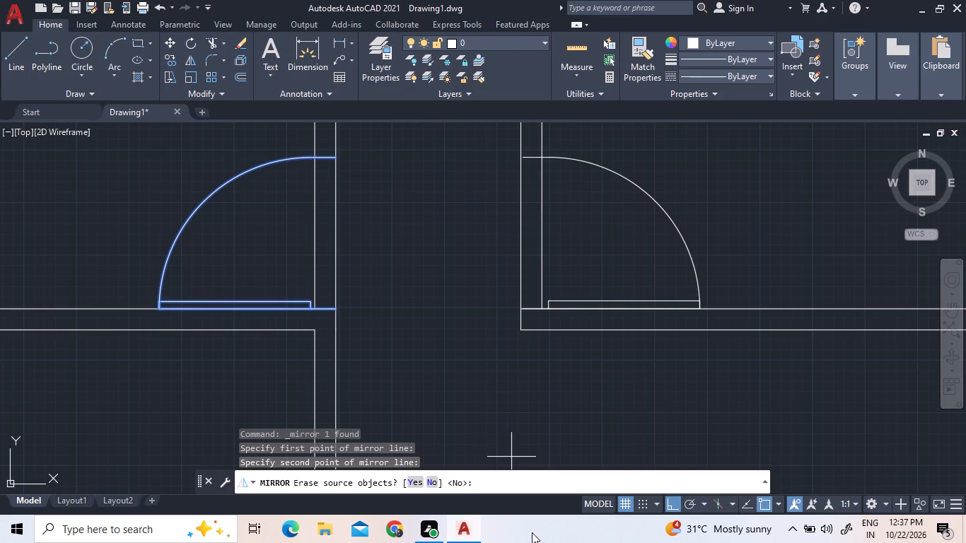
left_click(433, 486)
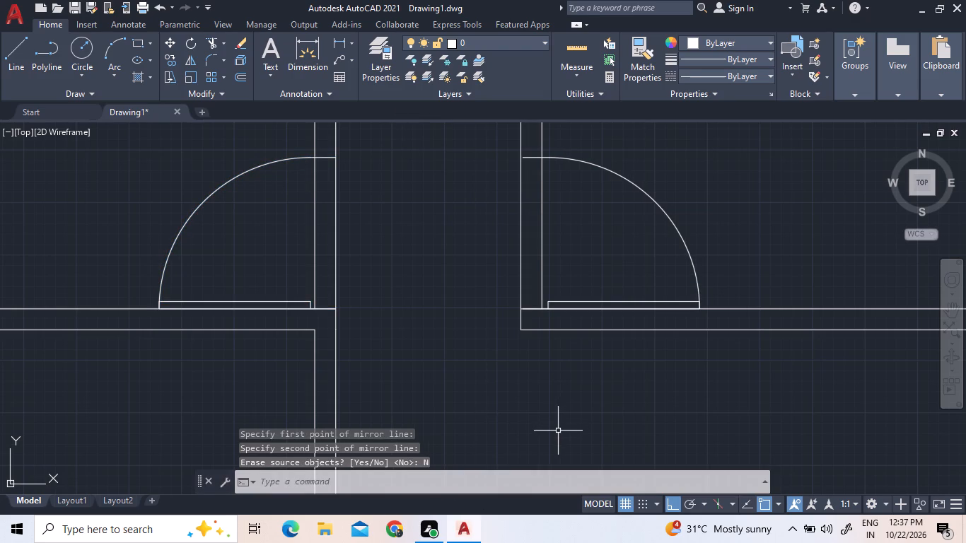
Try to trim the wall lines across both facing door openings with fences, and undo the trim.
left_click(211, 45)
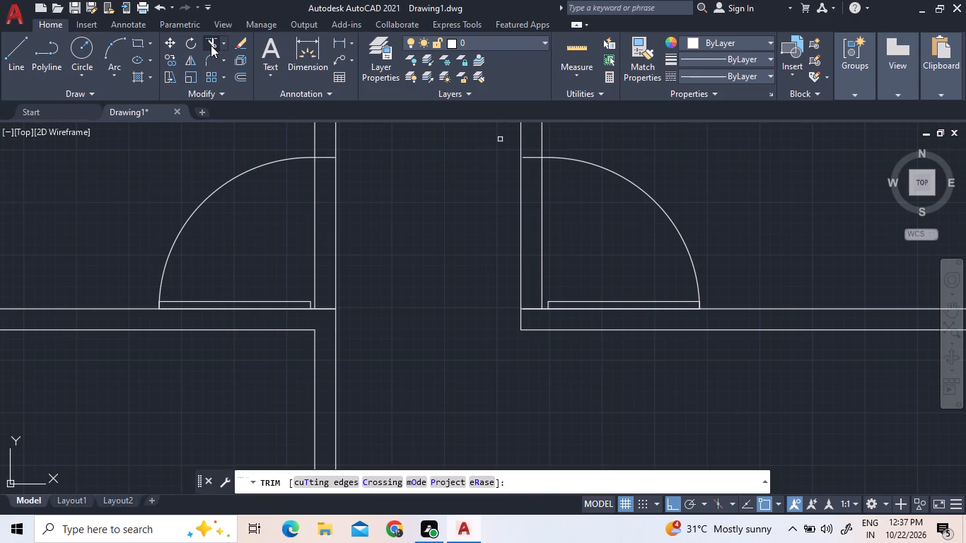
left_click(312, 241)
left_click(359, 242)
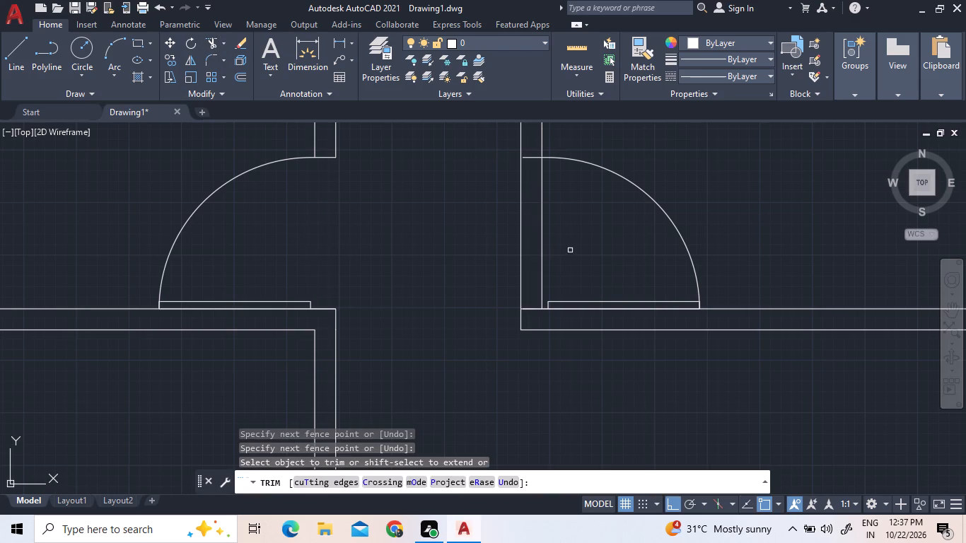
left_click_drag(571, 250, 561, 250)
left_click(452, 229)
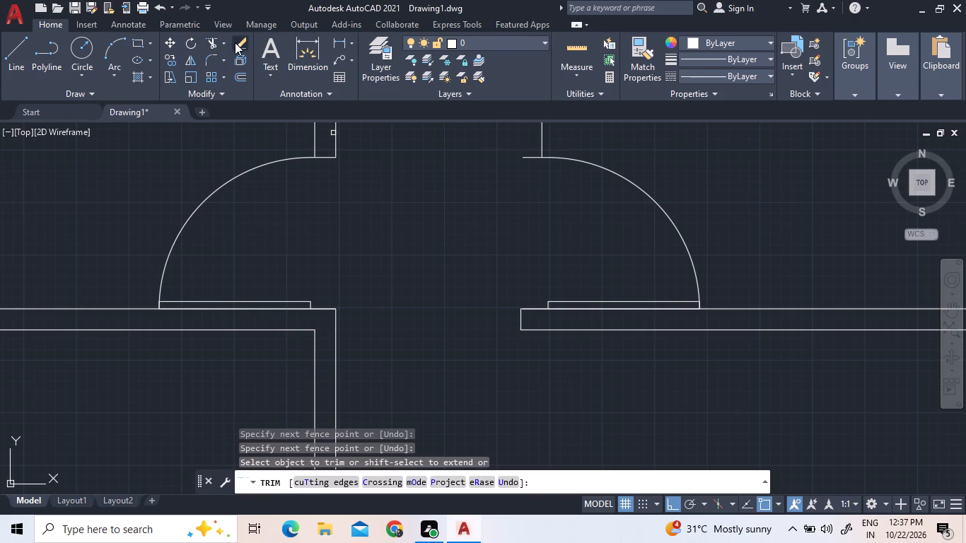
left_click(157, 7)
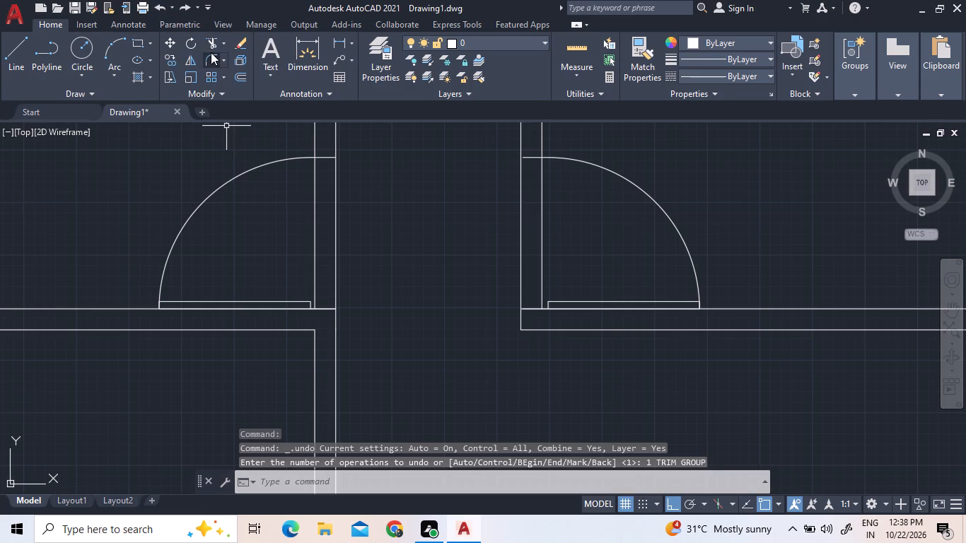
Trim both wall lines within the left door opening and the room-side wall line within the right door opening.
left_click(214, 42)
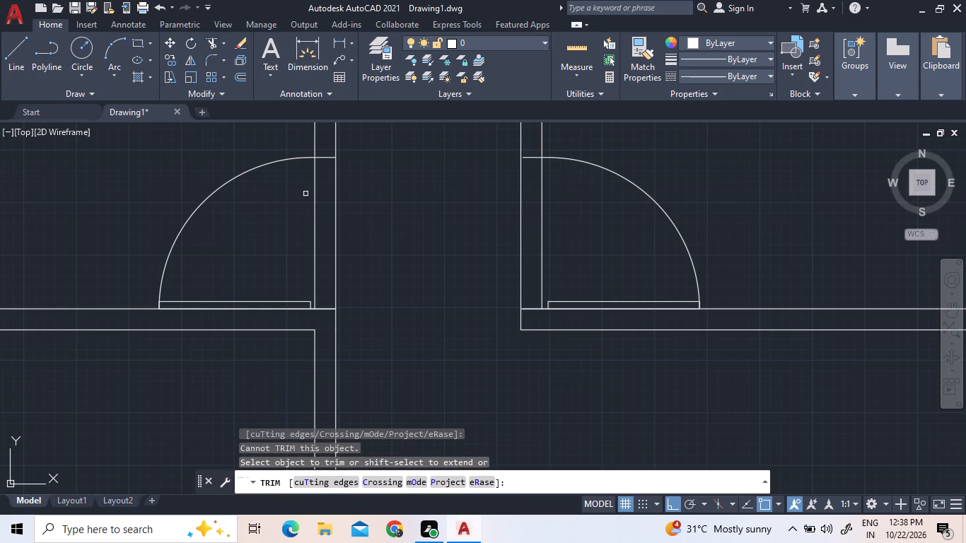
left_click(315, 208)
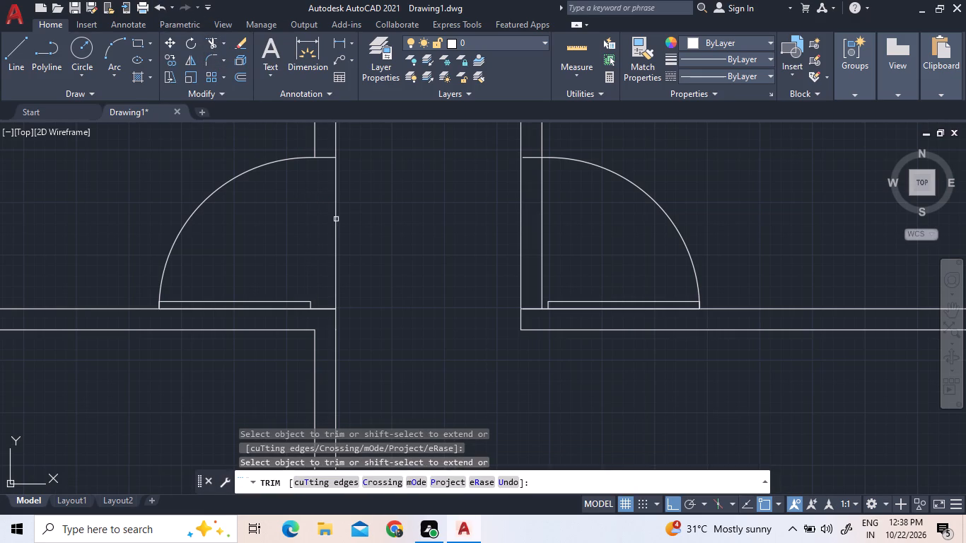
left_click(337, 219)
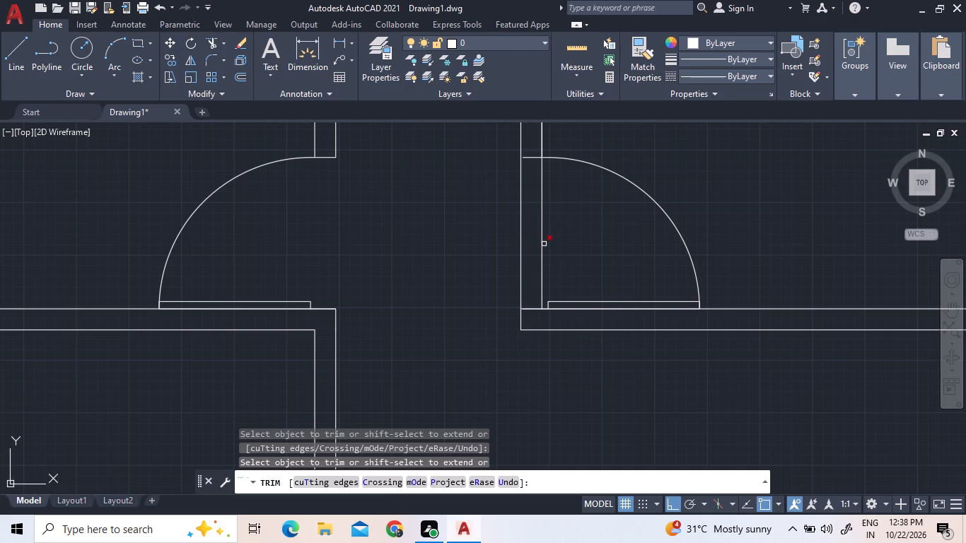
left_click(547, 245)
left_click(535, 235)
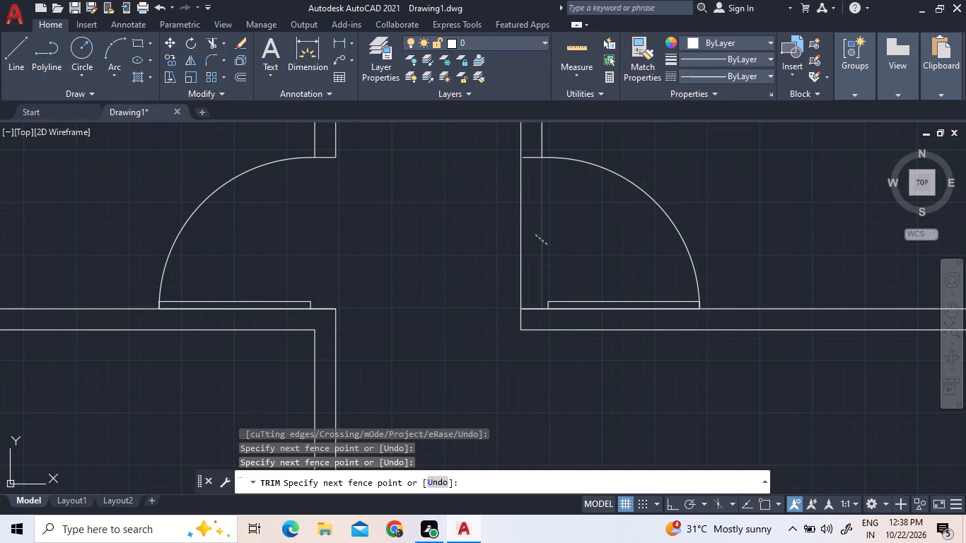
right_click(400, 216)
left_click(426, 224)
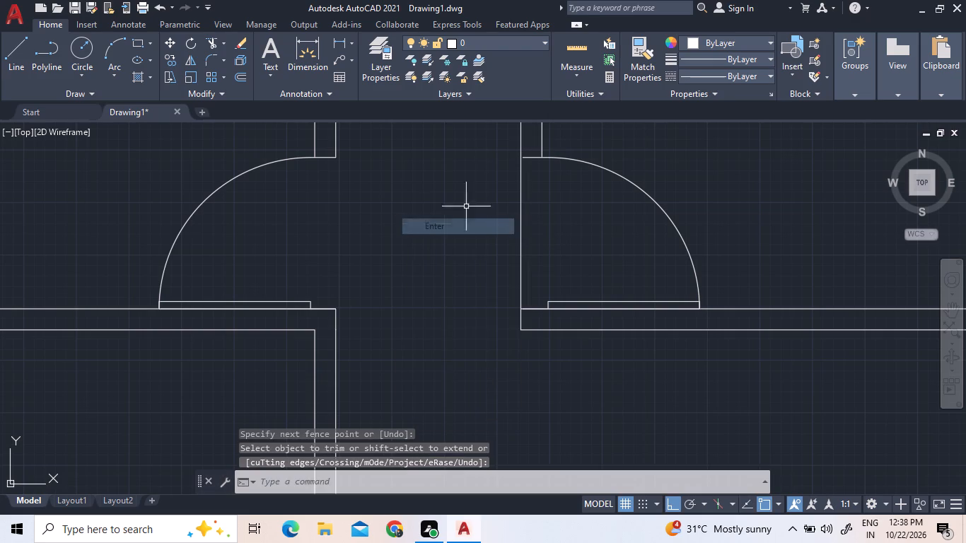
Move the mirrored door horizontally by its upper jamb endpoint onto the inner line of the narrow space's right wall.
scroll(516, 146, "up", 3)
left_click_drag(581, 214, 569, 170)
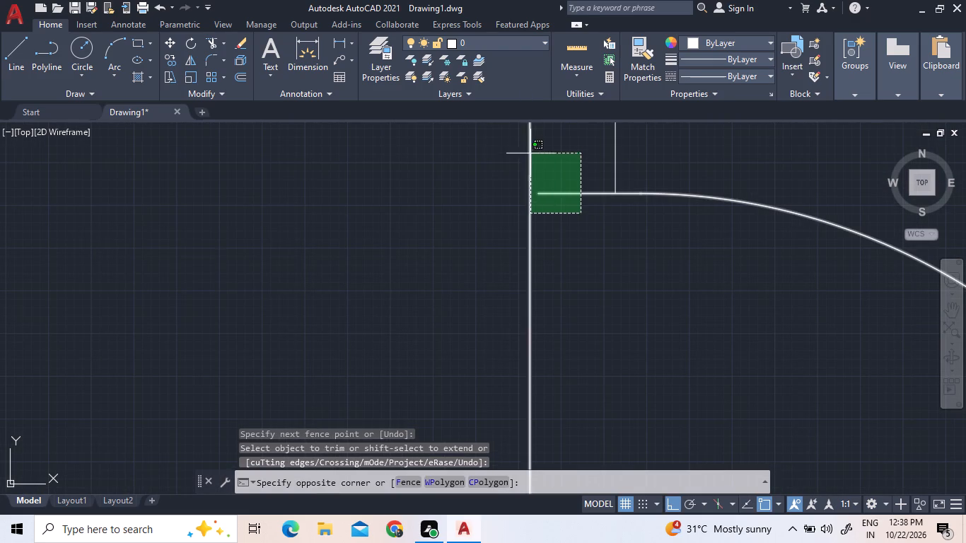
left_click(551, 174)
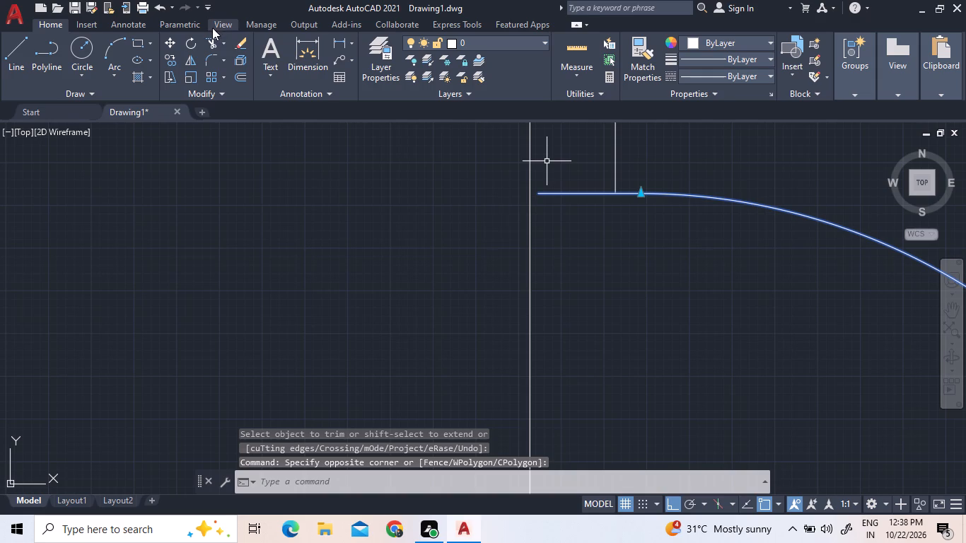
right_click(658, 295)
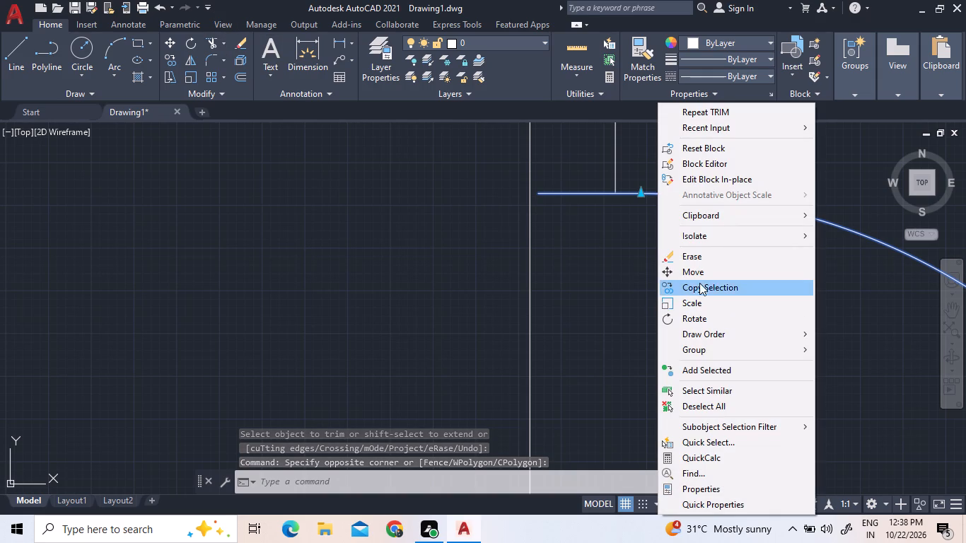
left_click(694, 277)
scroll(528, 175, "up", 3)
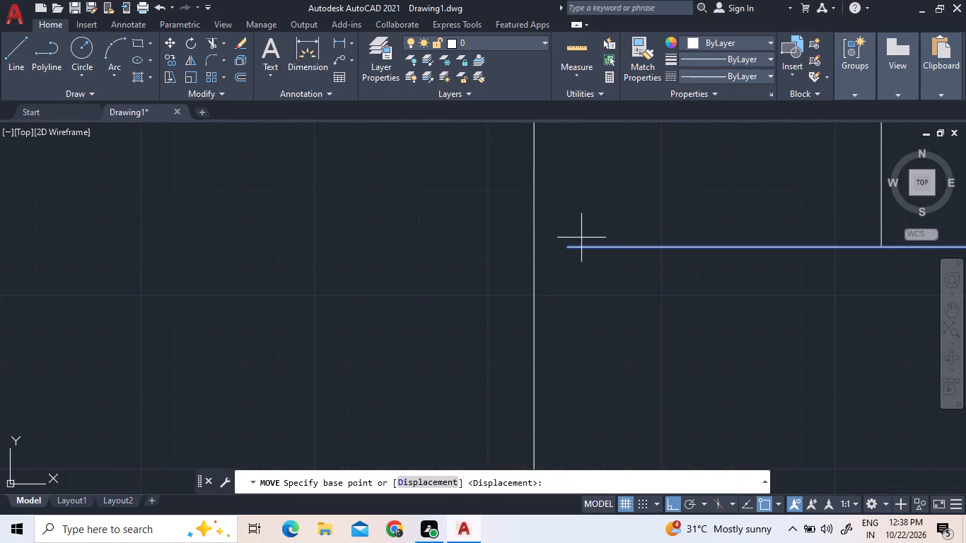
left_click(569, 245)
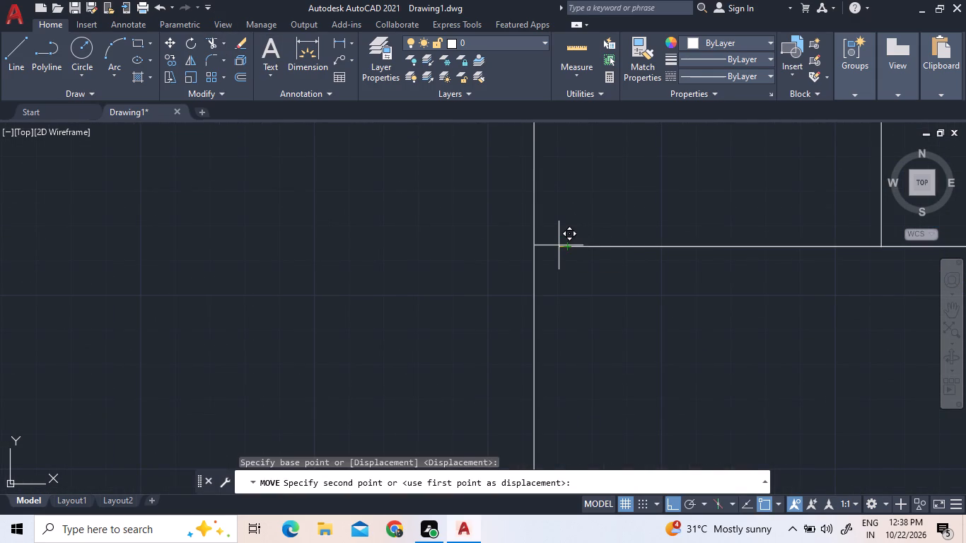
left_click(535, 247)
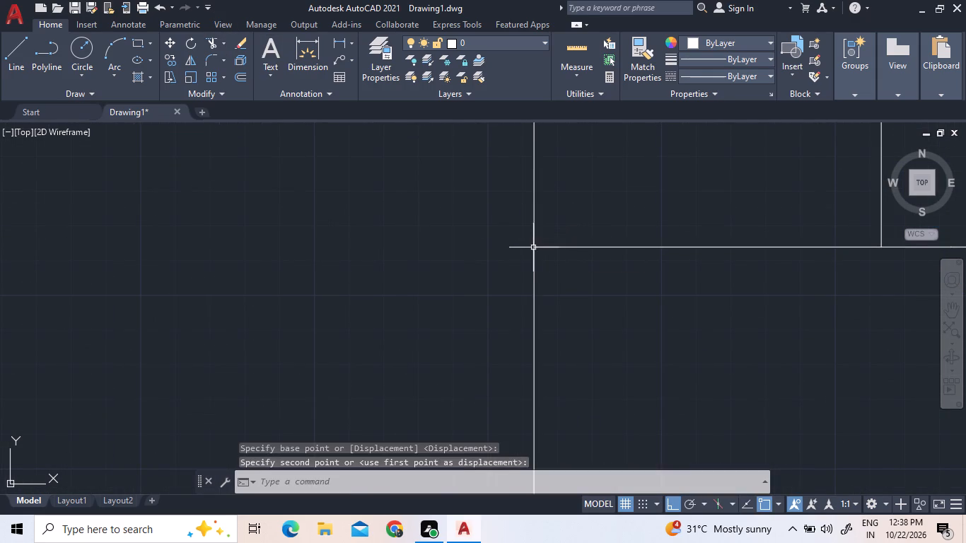
Trim the remaining inner wall line across the right door opening between its two jambs.
scroll(410, 221, "down", 5)
scroll(499, 226, "down", 2)
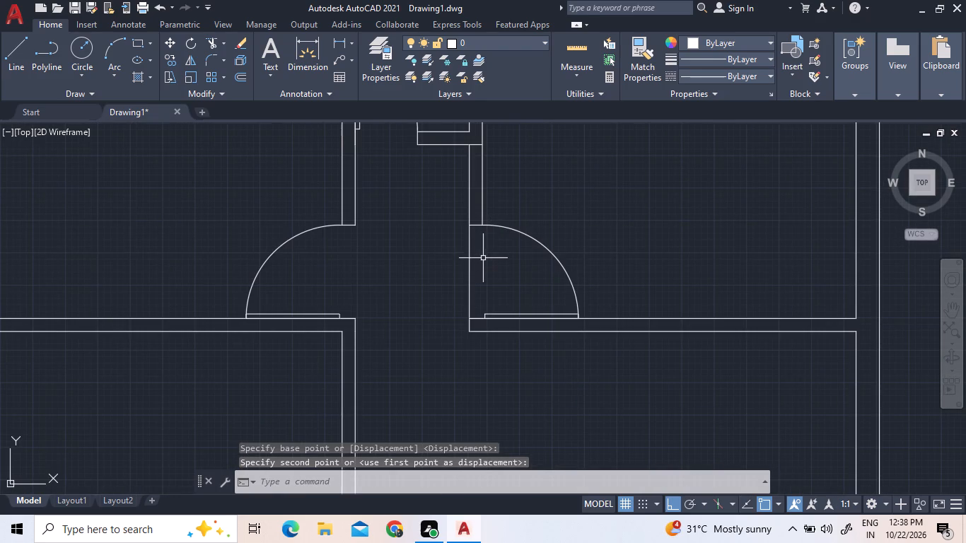
left_click(211, 37)
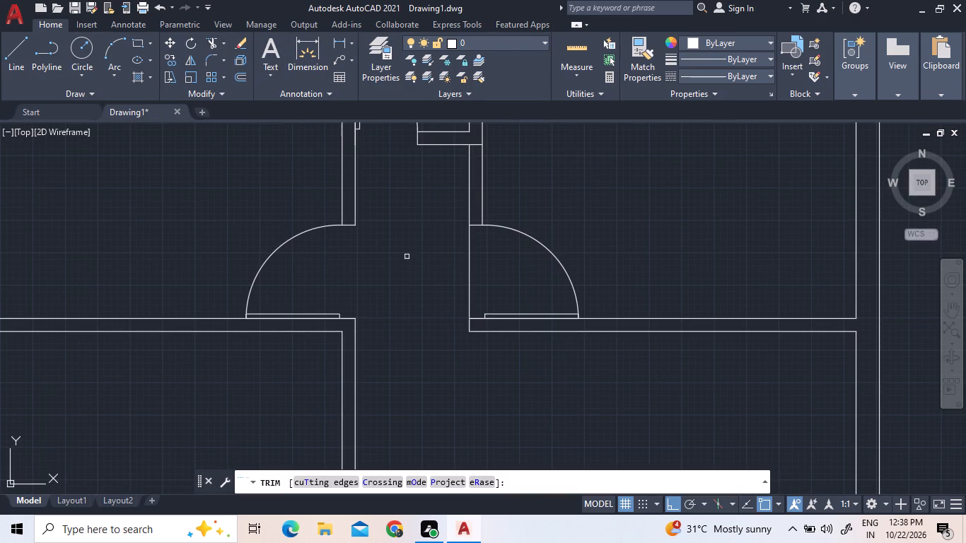
left_click(470, 277)
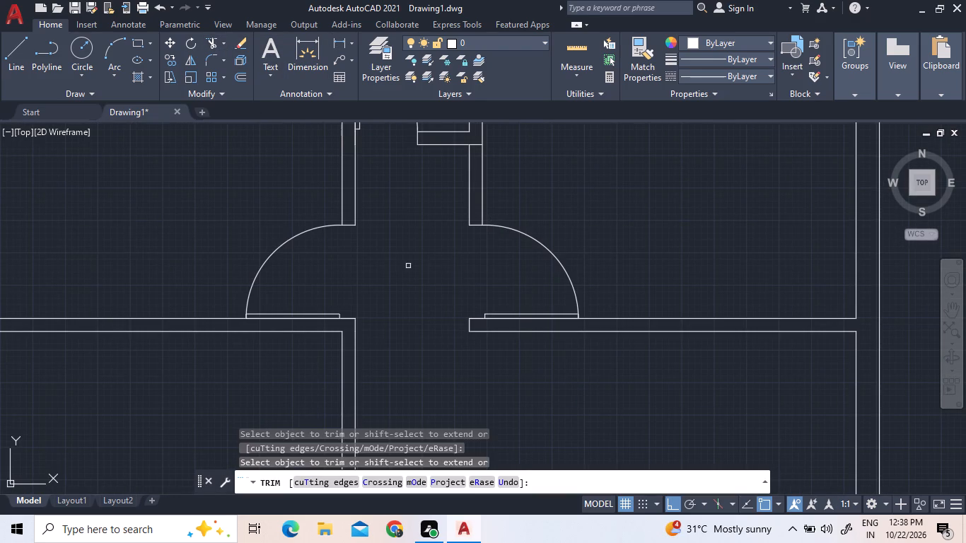
right_click(403, 266)
left_click(443, 281)
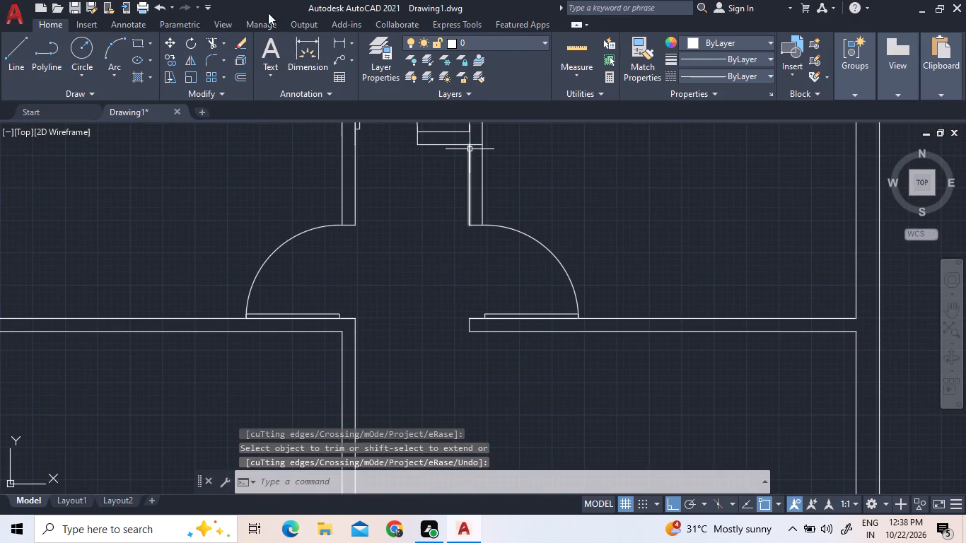
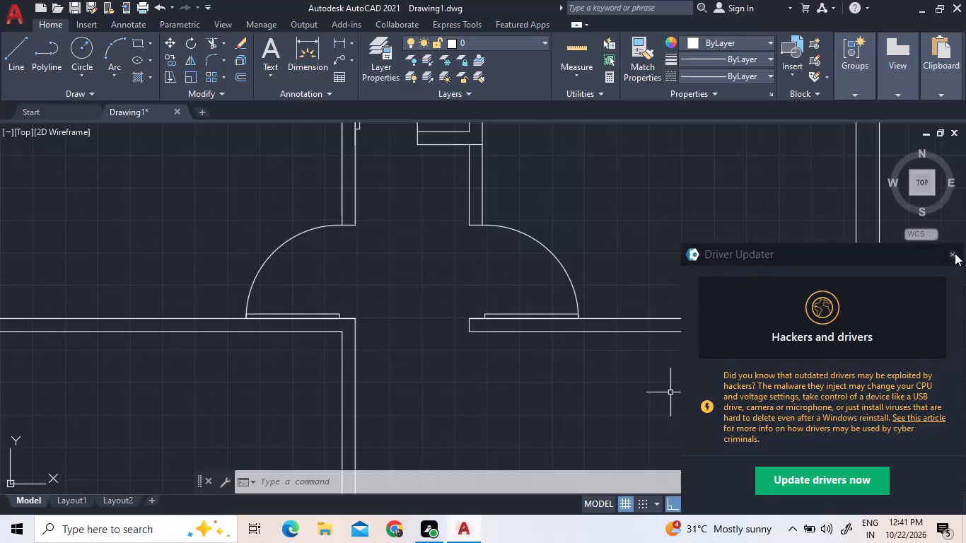
Save the drawing as "22oct mrng" in the AUTOCAD folder on New Volume (H:).
scroll(523, 324, "down", 2)
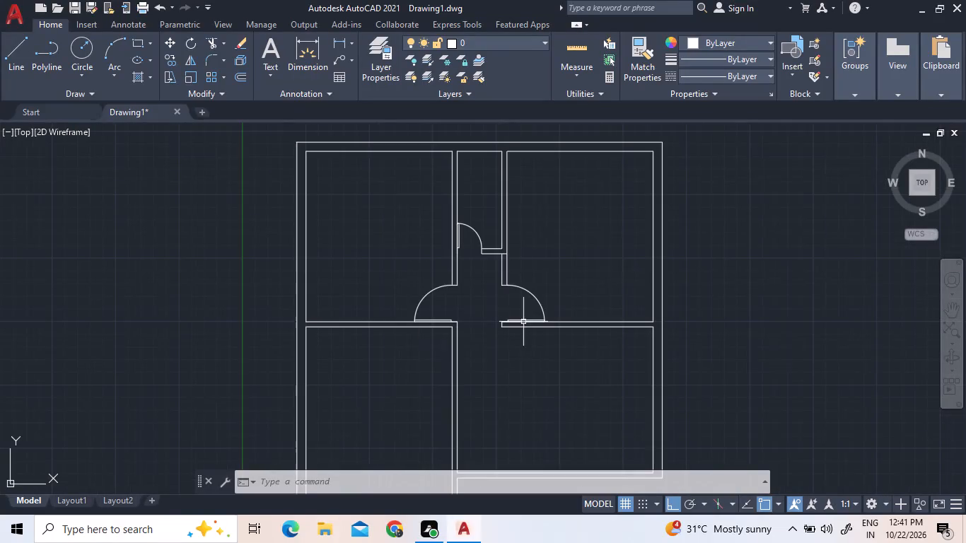
scroll(516, 253, "up", 1)
middle_click_drag(594, 288, 533, 283)
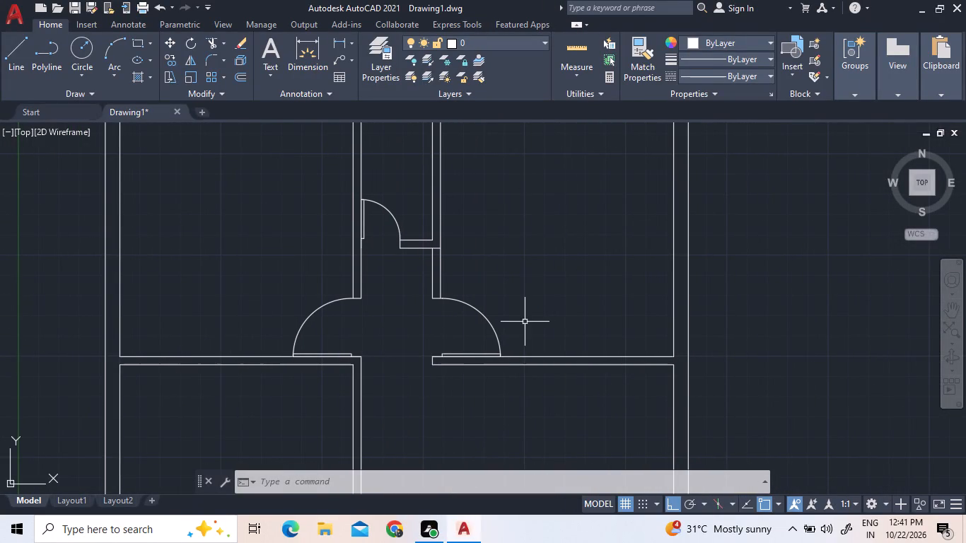
scroll(510, 316, "down", 1)
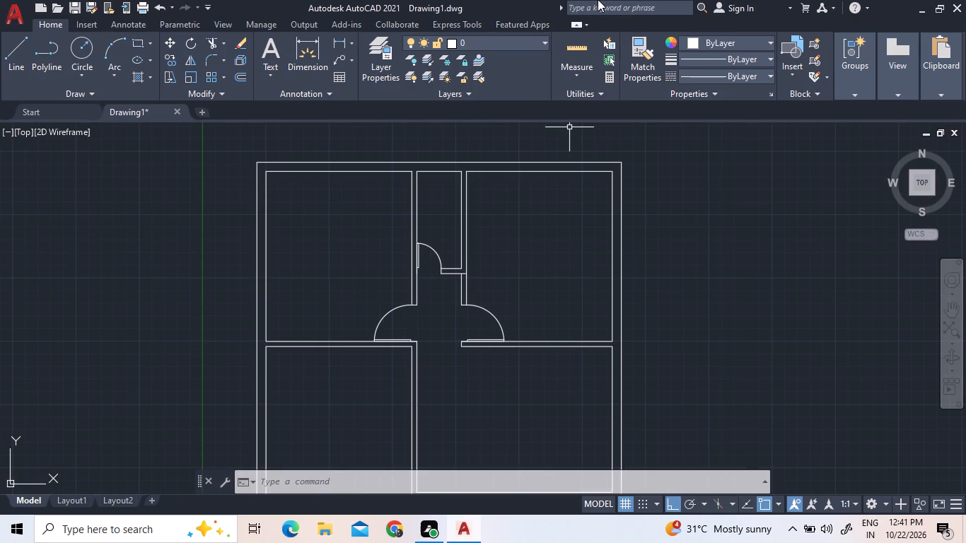
left_click(78, 9)
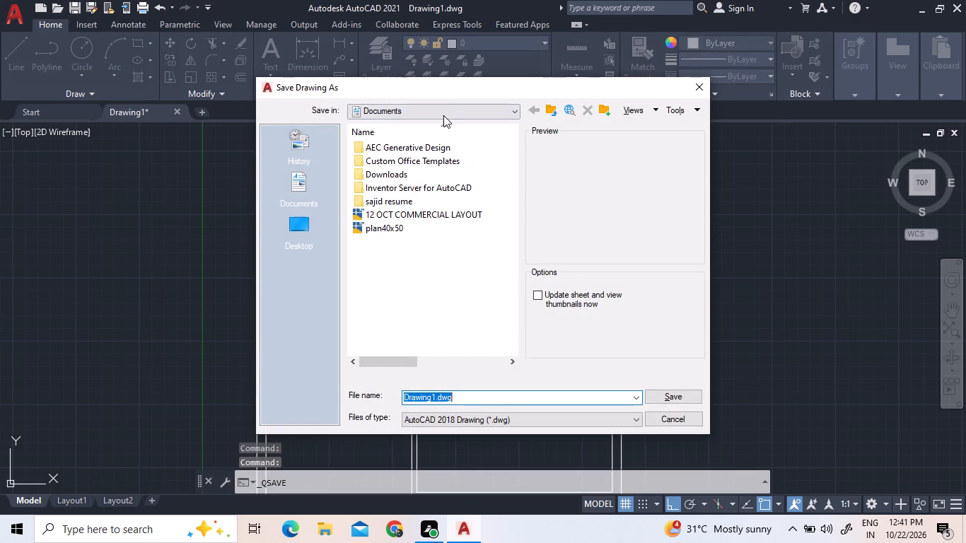
left_click(443, 109)
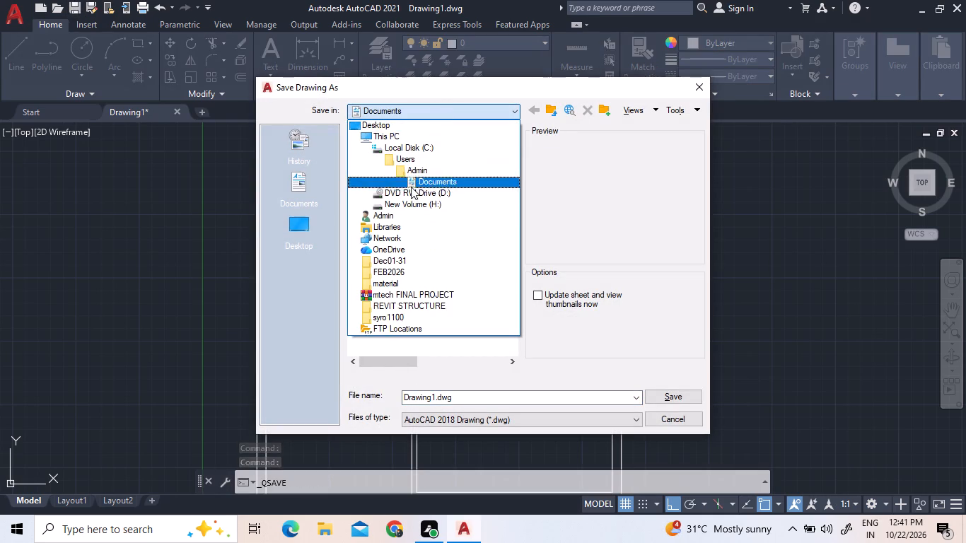
left_click(411, 202)
double_click(414, 170)
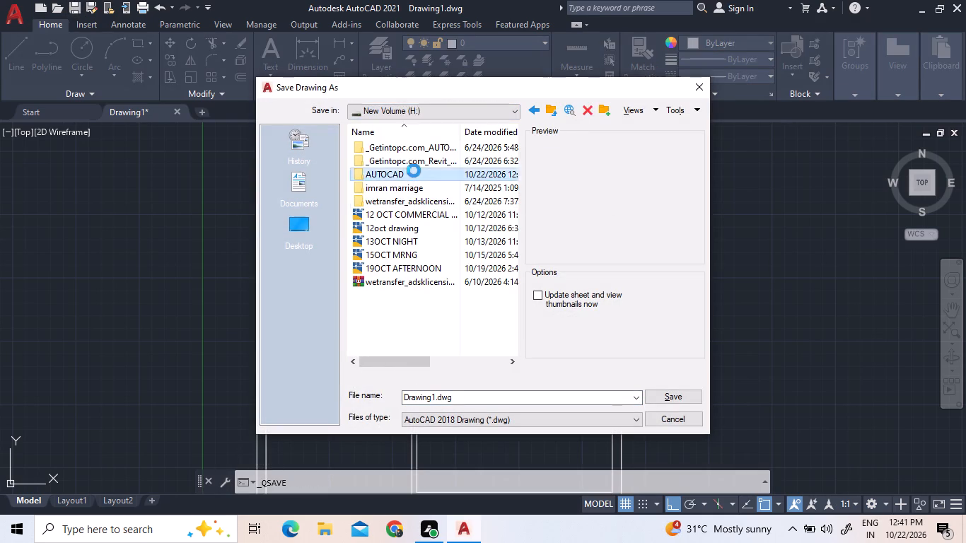
left_click(475, 395)
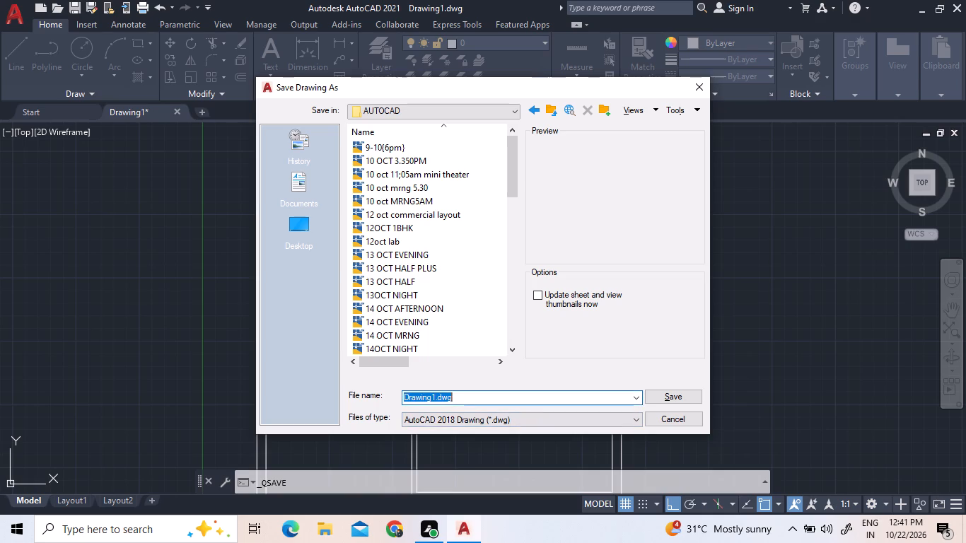
type("22")
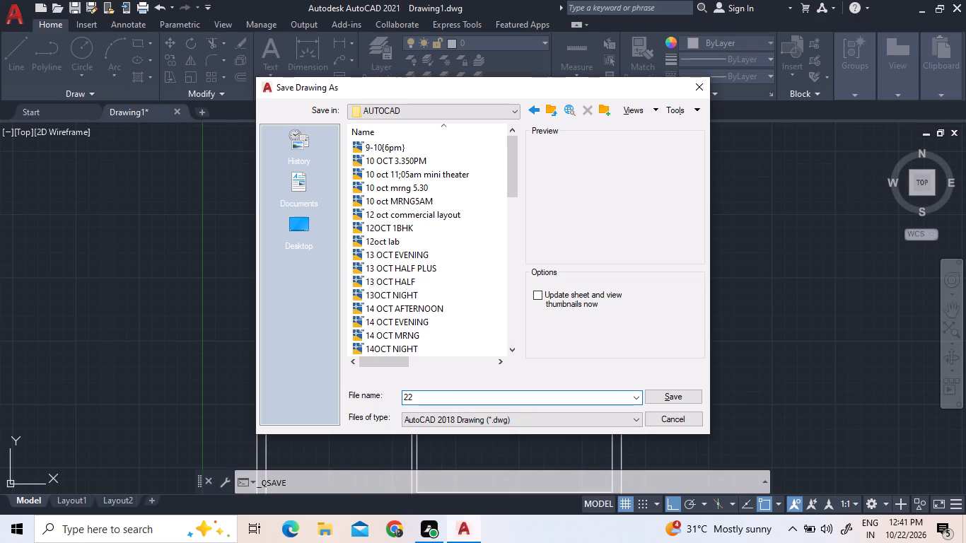
key("o")
type("ct")
key("space")
type("mrng")
key("Return")
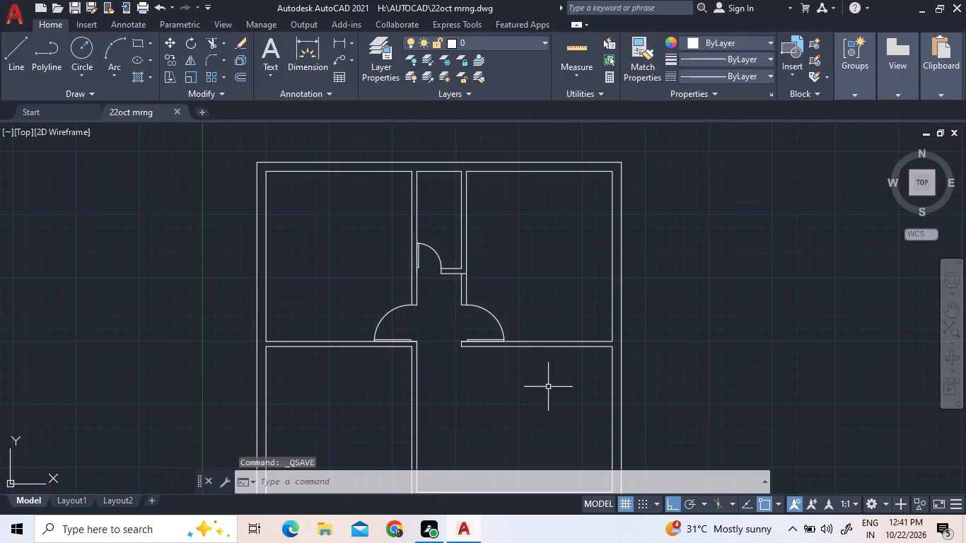
left_click(89, 8)
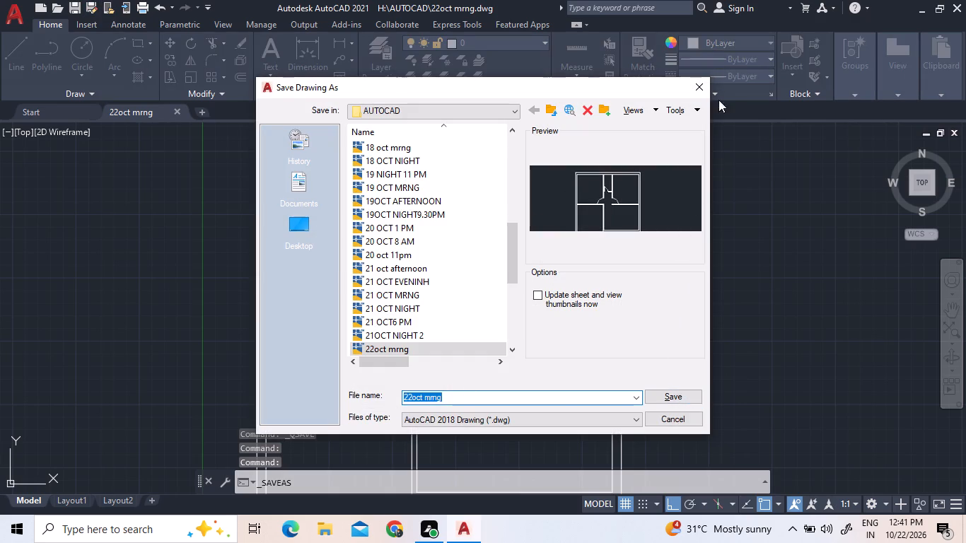
left_click(692, 89)
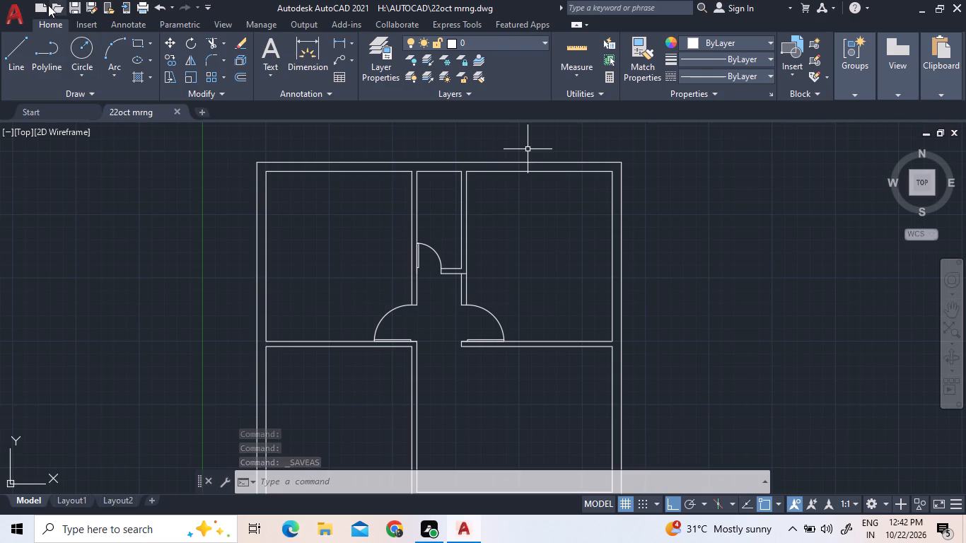
Draw a 4' by 10' rectangle up and rightward from where the right partition's lower line meets the right outer wall's inner face.
left_click(140, 44)
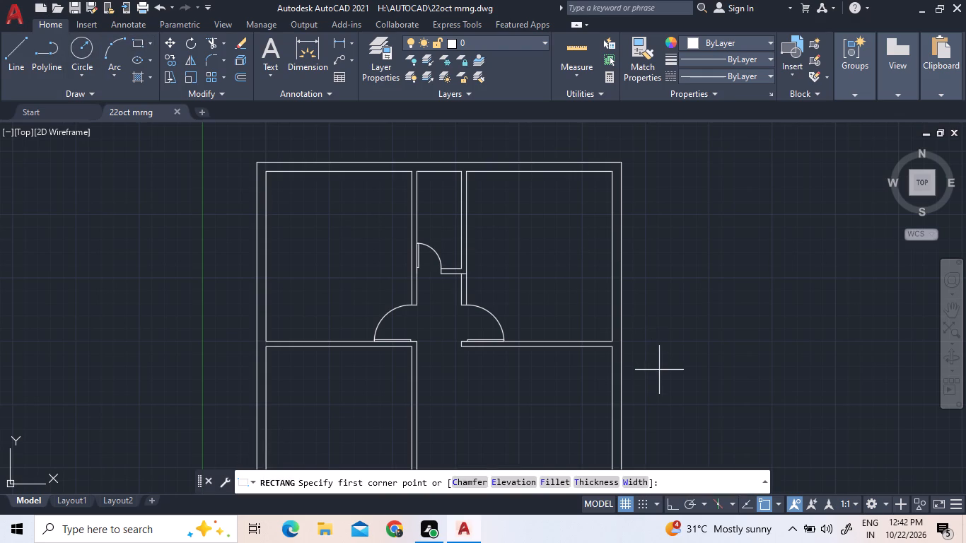
scroll(664, 377, "up", 2)
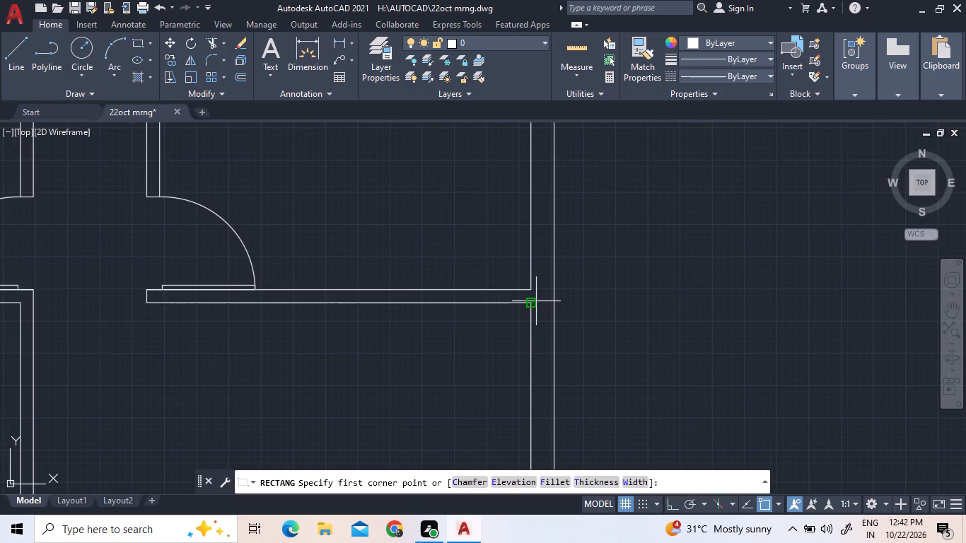
scroll(528, 315, "up", 3)
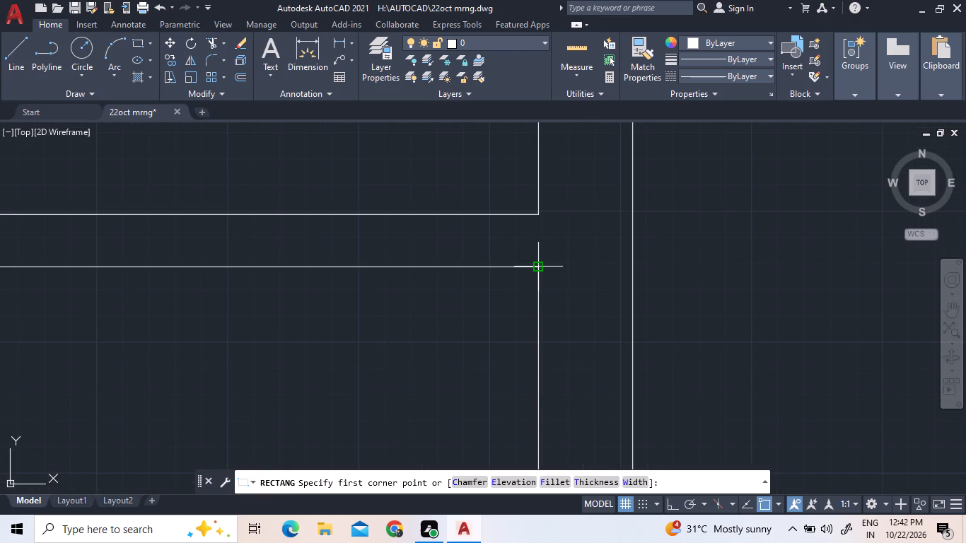
left_click(539, 271)
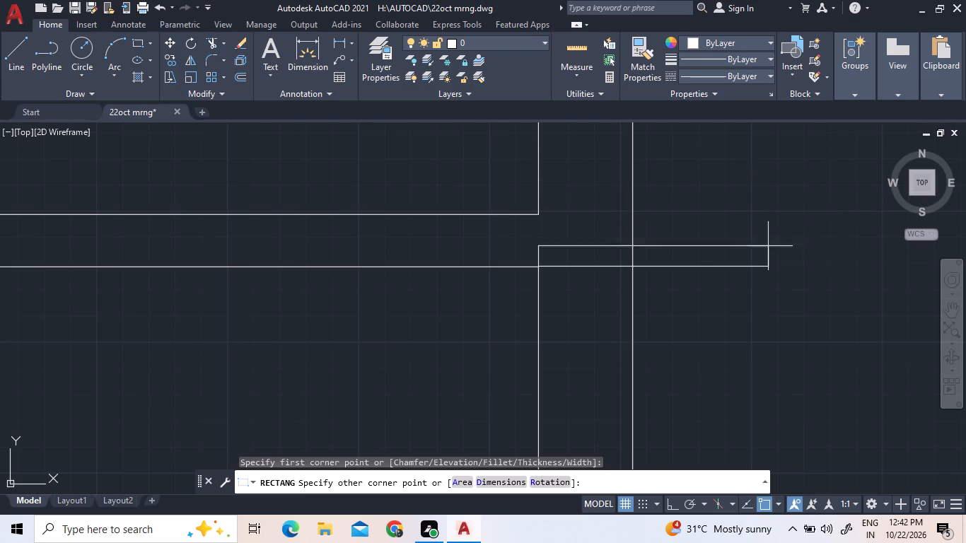
type("d")
key("space")
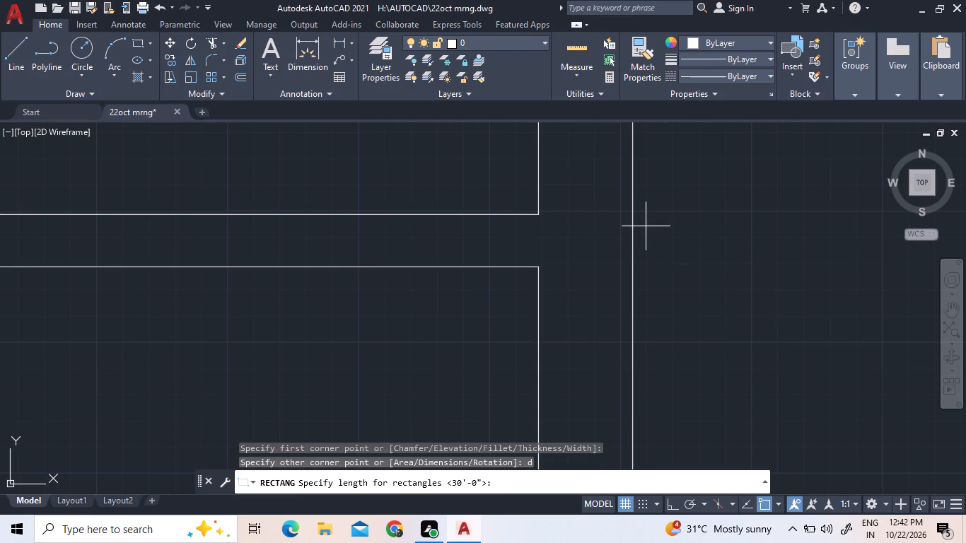
key("4")
key("apostrophe")
key("Return")
type("10")
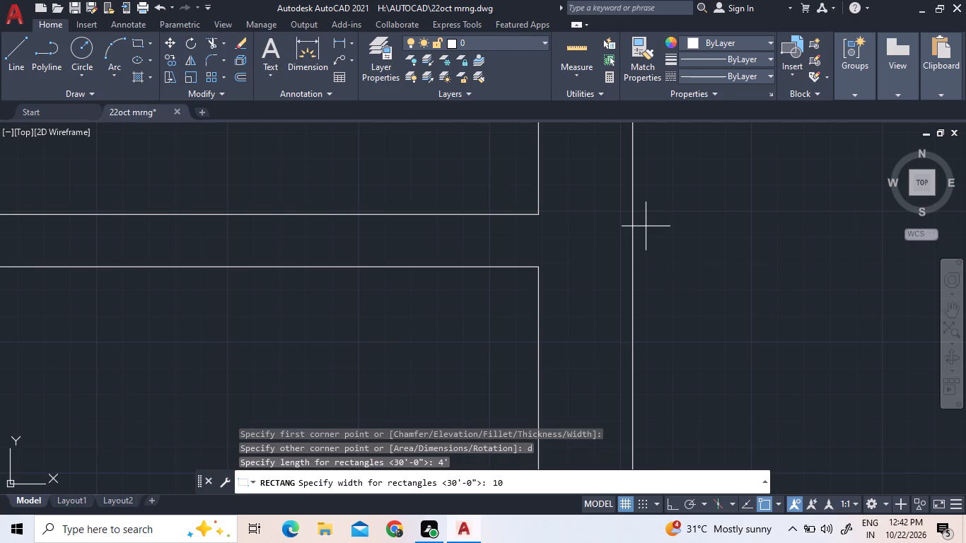
key("apostrophe")
key("Return")
scroll(639, 252, "down", 4)
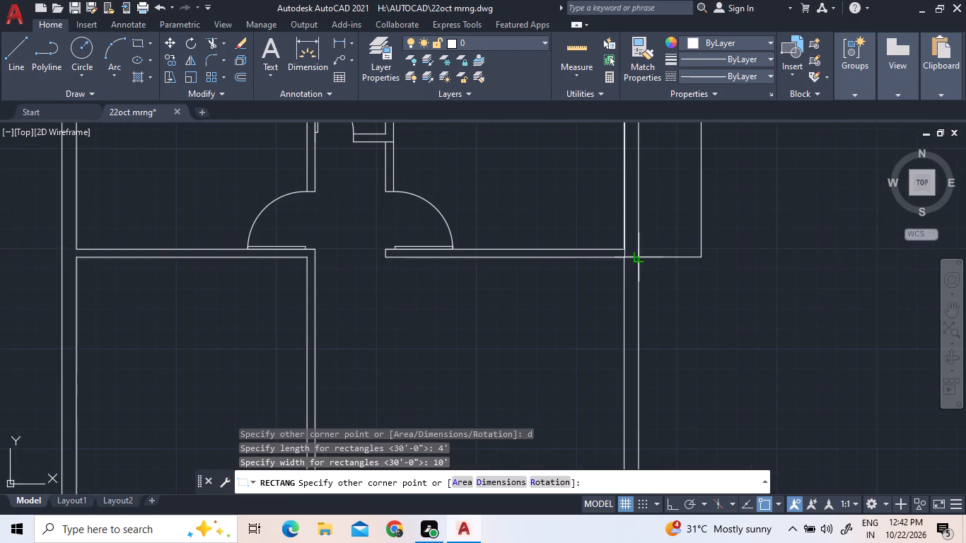
left_click(670, 168)
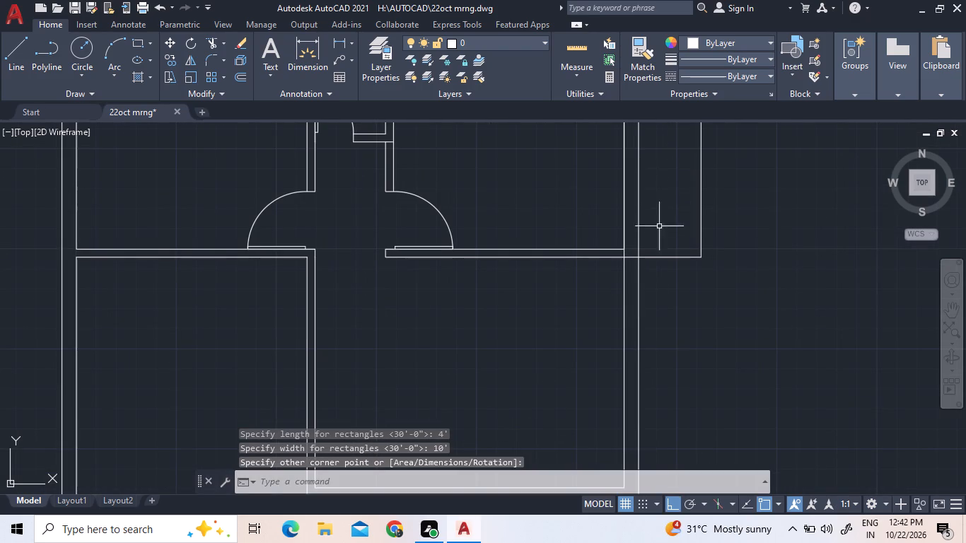
Move the 4' by 10' rectangle horizontally by its lower-left corner onto the outer face of the right outer wall.
left_click(714, 289)
left_click(680, 215)
right_click(680, 216)
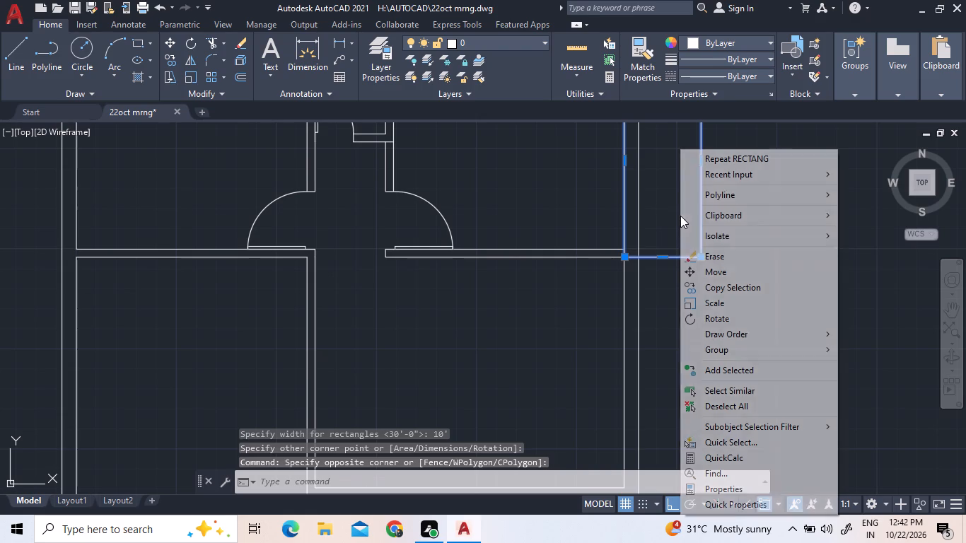
left_click(714, 275)
scroll(628, 241, "up", 4)
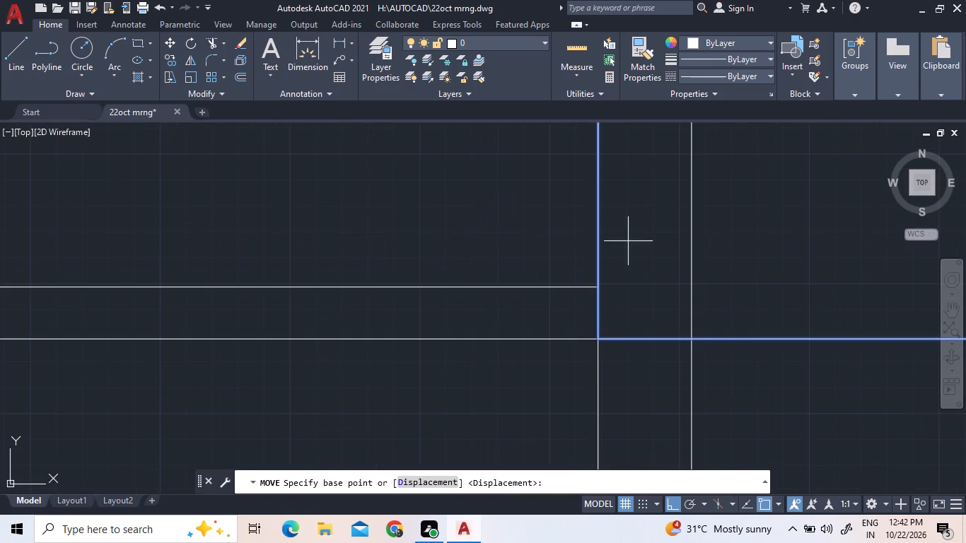
left_click(598, 337)
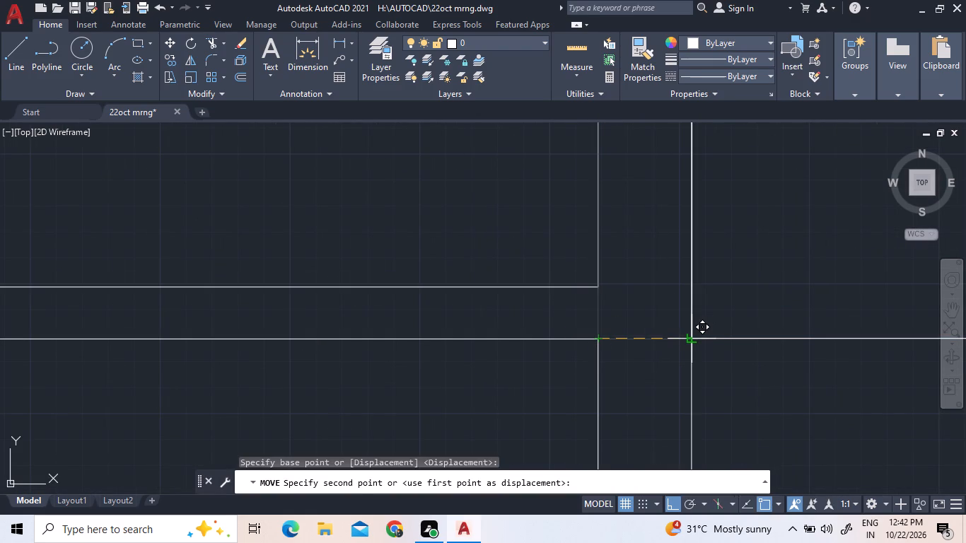
left_click(689, 339)
scroll(683, 346, "down", 6)
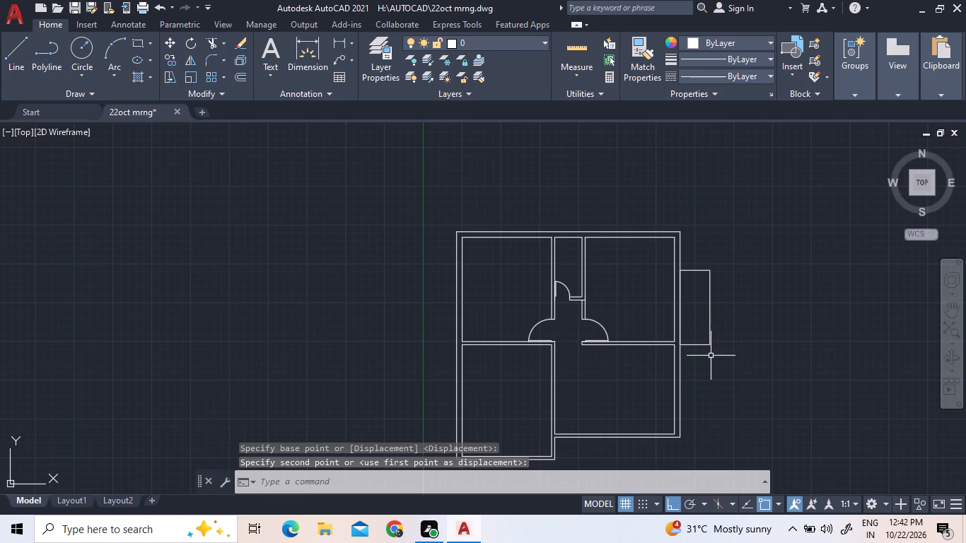
Draw a 5' by 7' rectangle down and rightward from the lower-left corner of the 4' by 10' rectangle.
scroll(711, 354, "up", 3)
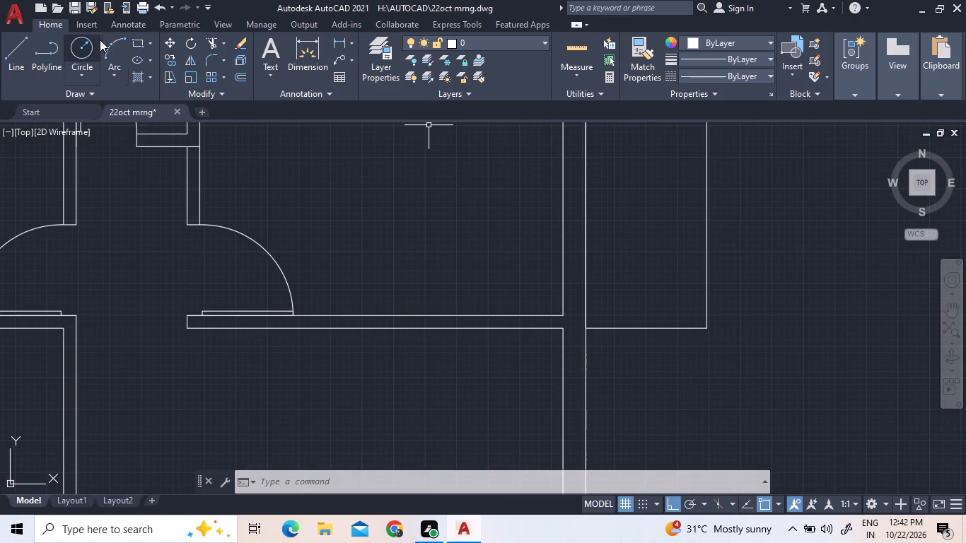
left_click(139, 43)
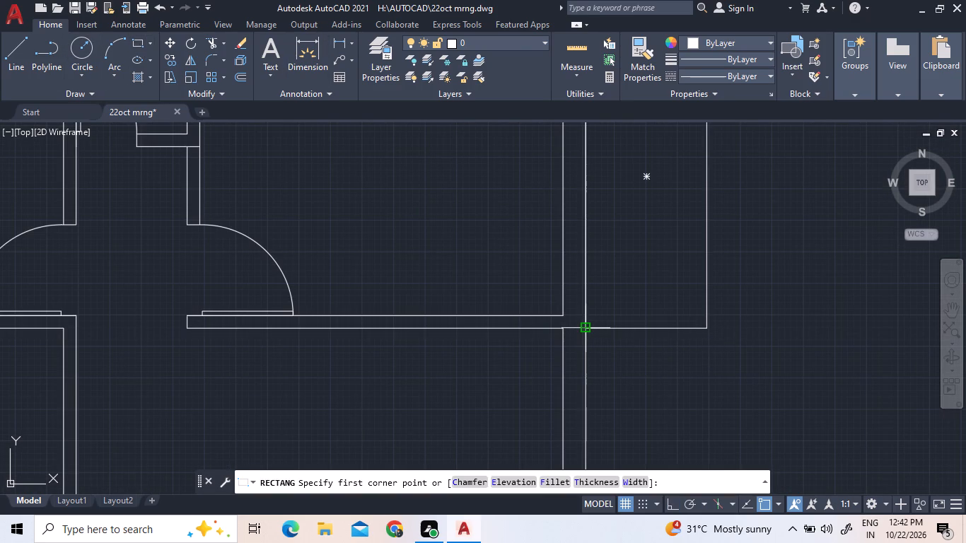
left_click(588, 331)
scroll(713, 357, "down", 2)
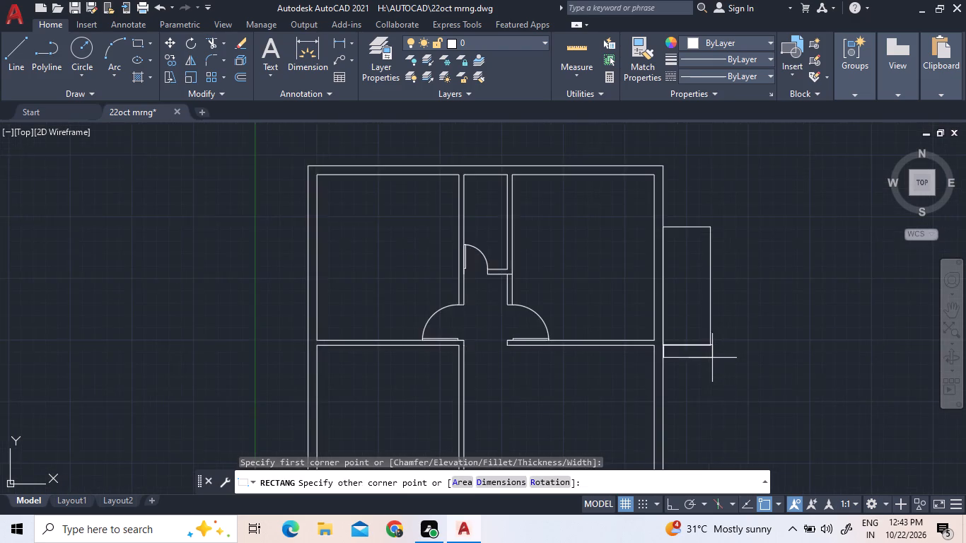
scroll(706, 396, "down", 1)
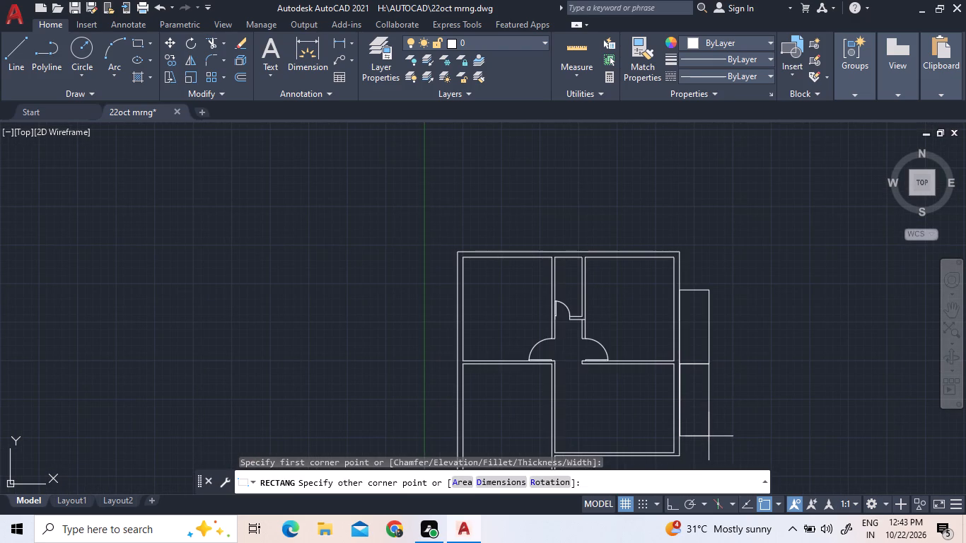
key("d")
key("space")
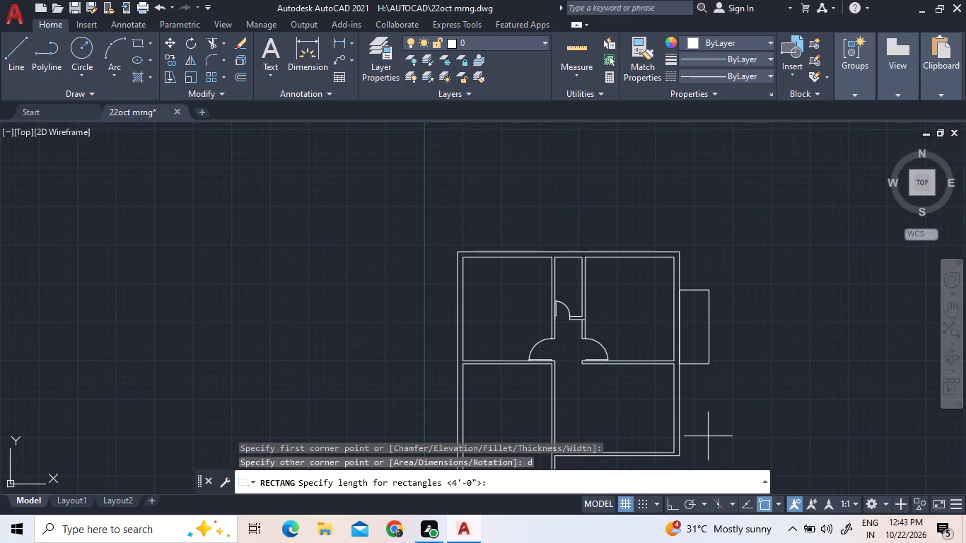
key("5")
key("apostrophe")
key("Return")
type("7'")
key("Return")
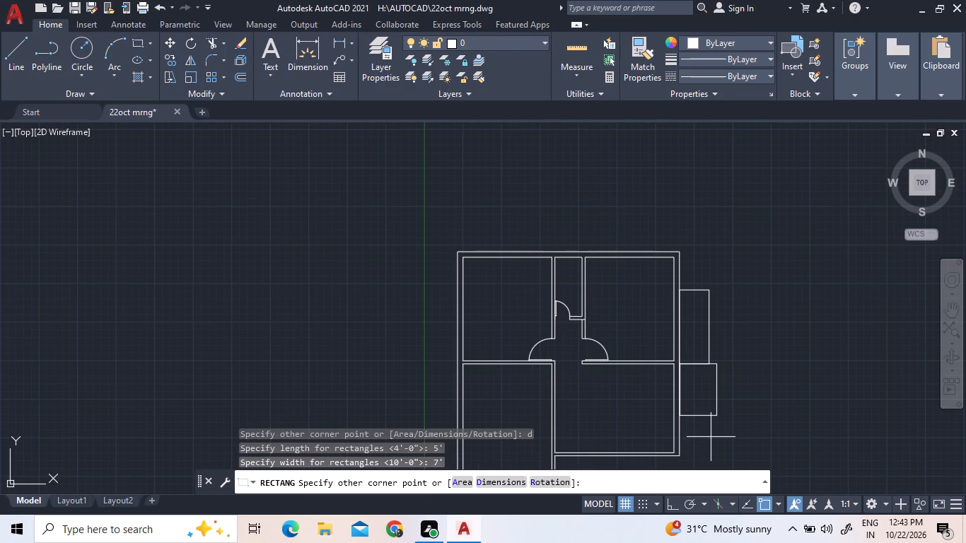
left_click(711, 437)
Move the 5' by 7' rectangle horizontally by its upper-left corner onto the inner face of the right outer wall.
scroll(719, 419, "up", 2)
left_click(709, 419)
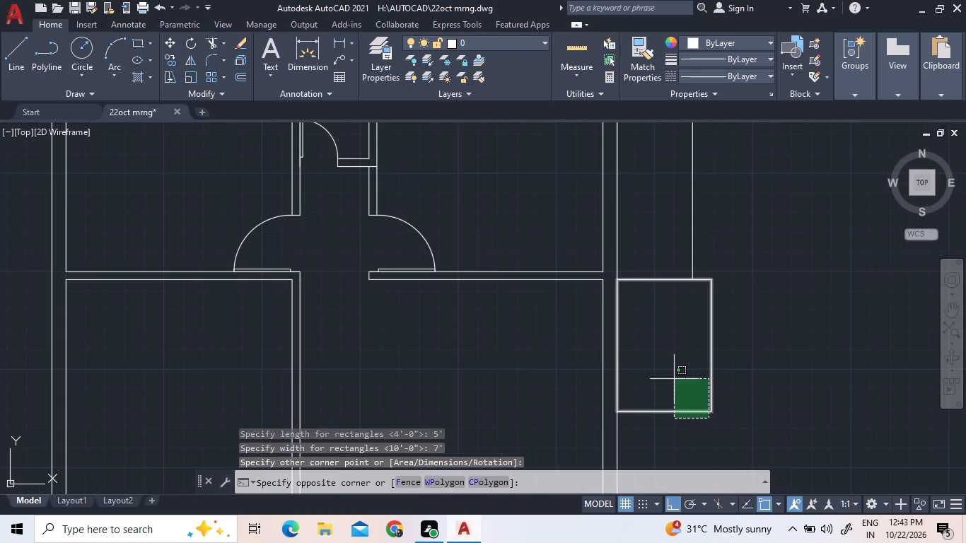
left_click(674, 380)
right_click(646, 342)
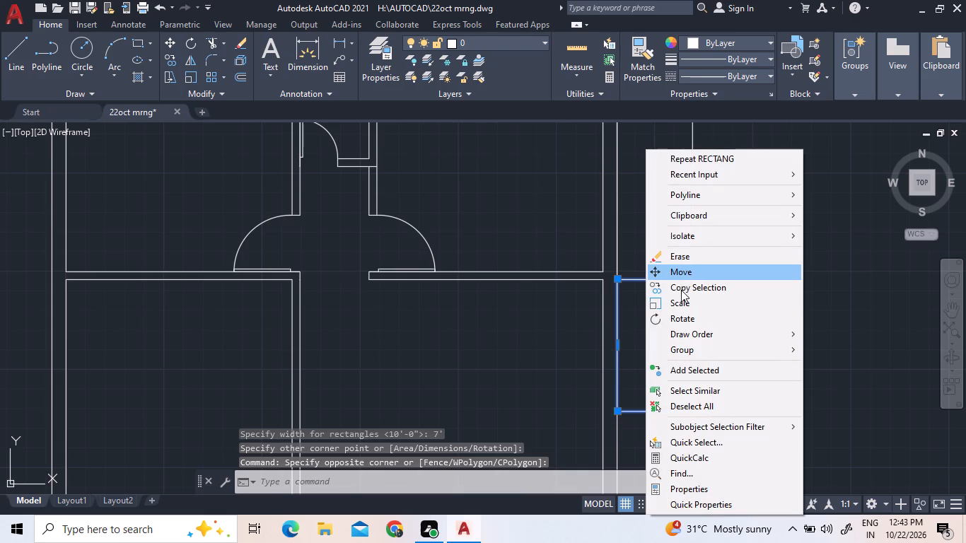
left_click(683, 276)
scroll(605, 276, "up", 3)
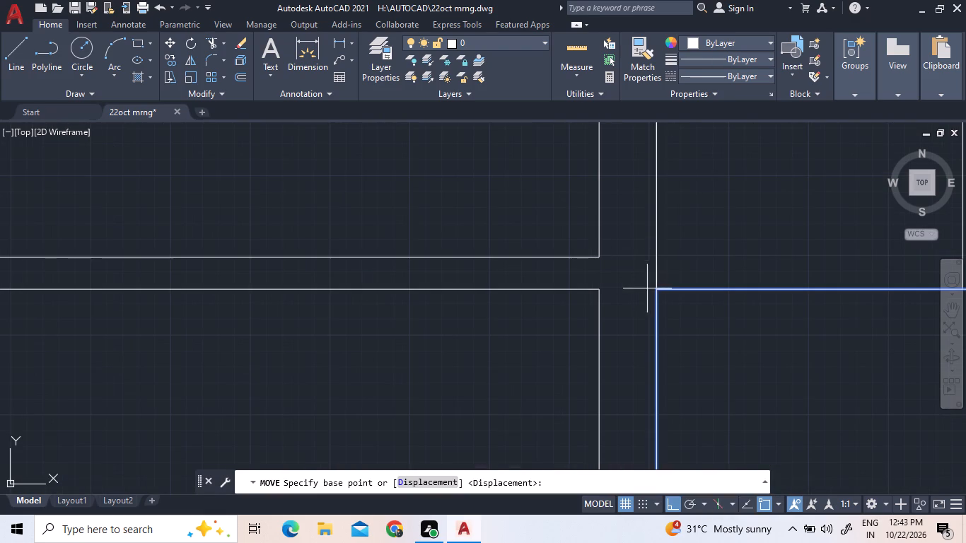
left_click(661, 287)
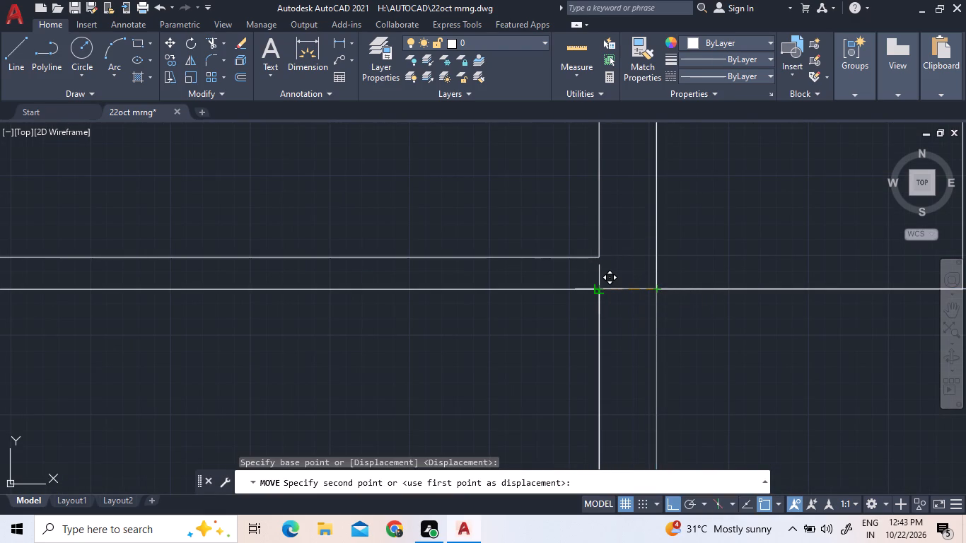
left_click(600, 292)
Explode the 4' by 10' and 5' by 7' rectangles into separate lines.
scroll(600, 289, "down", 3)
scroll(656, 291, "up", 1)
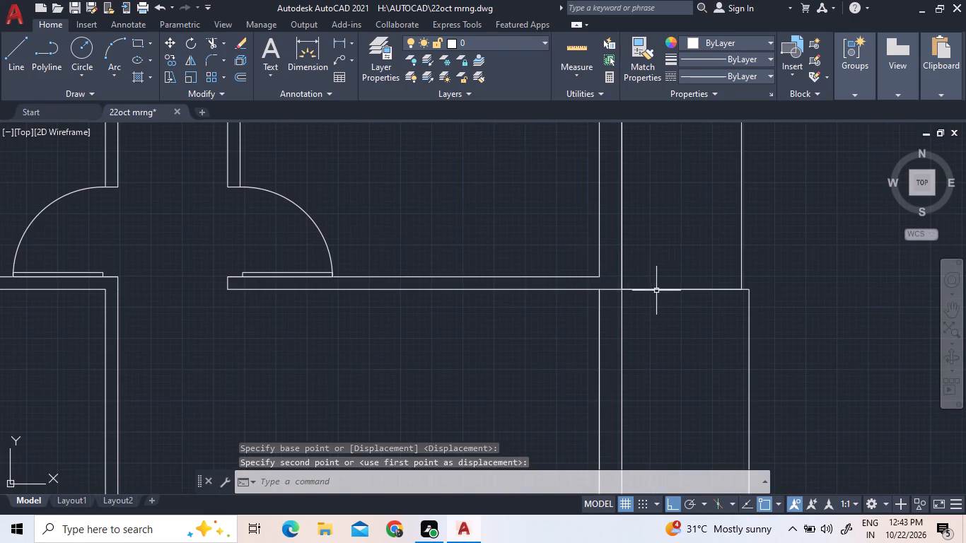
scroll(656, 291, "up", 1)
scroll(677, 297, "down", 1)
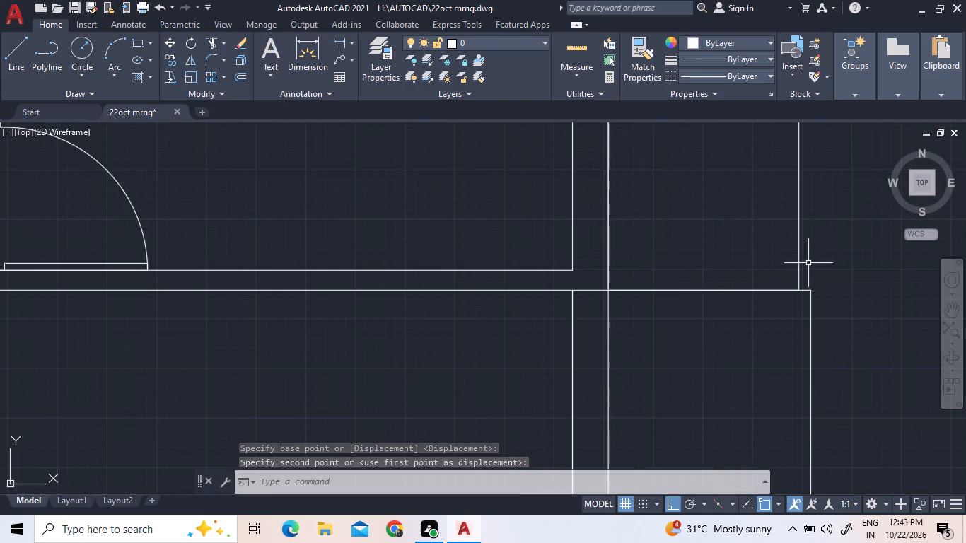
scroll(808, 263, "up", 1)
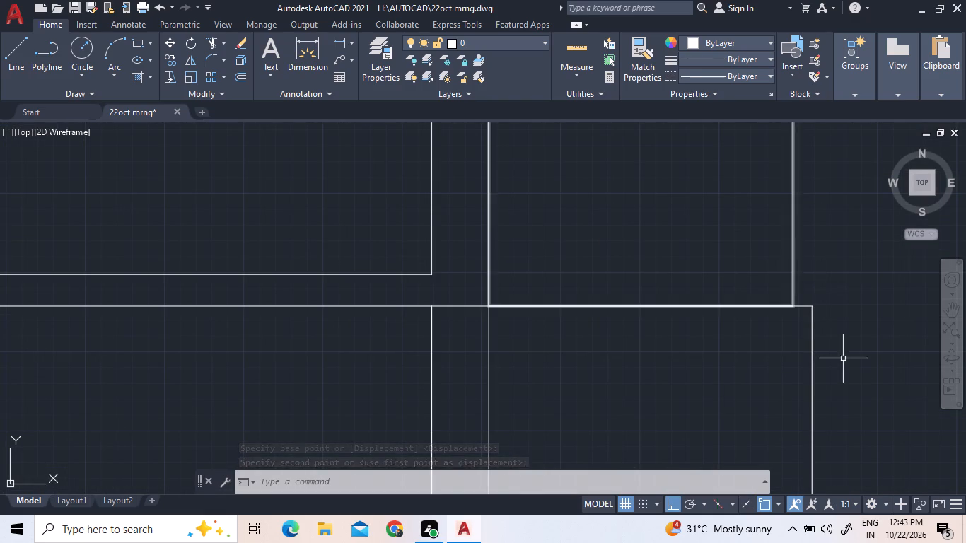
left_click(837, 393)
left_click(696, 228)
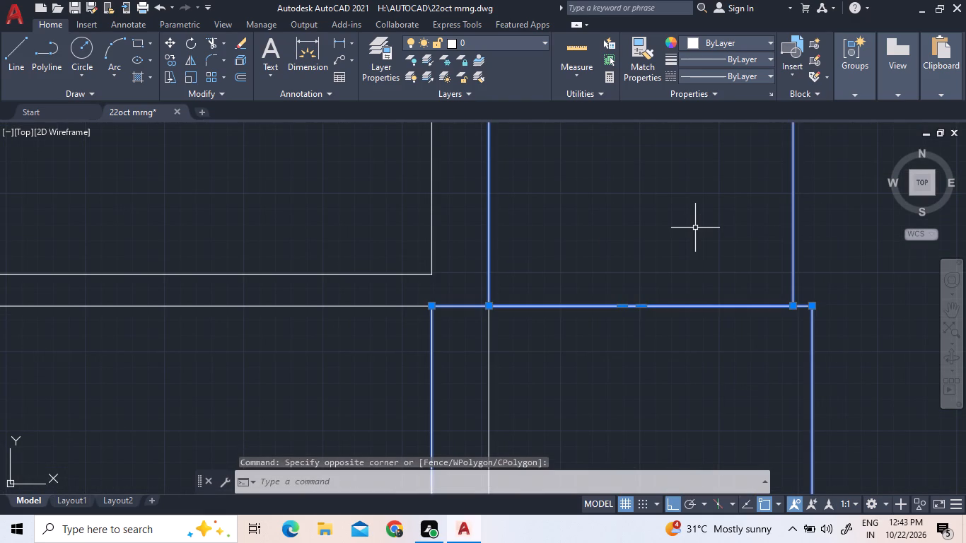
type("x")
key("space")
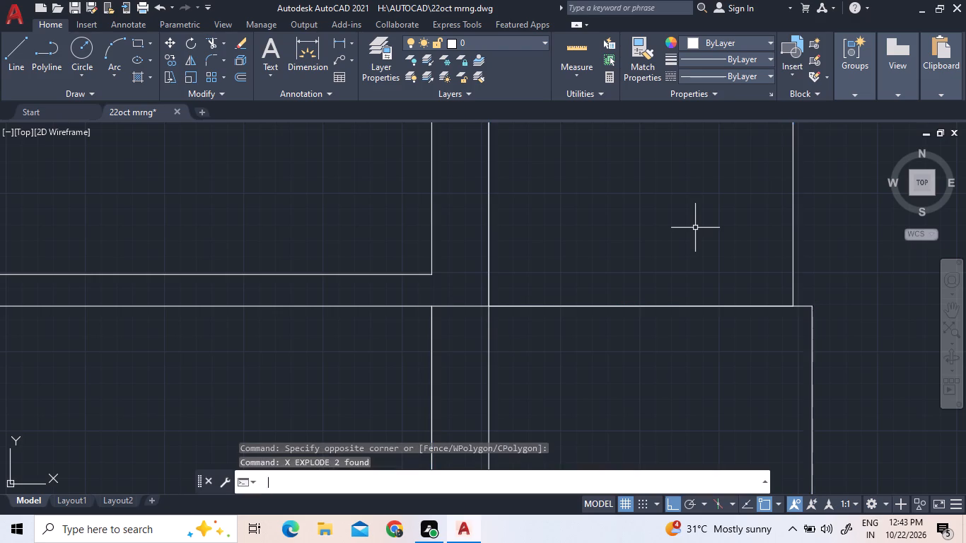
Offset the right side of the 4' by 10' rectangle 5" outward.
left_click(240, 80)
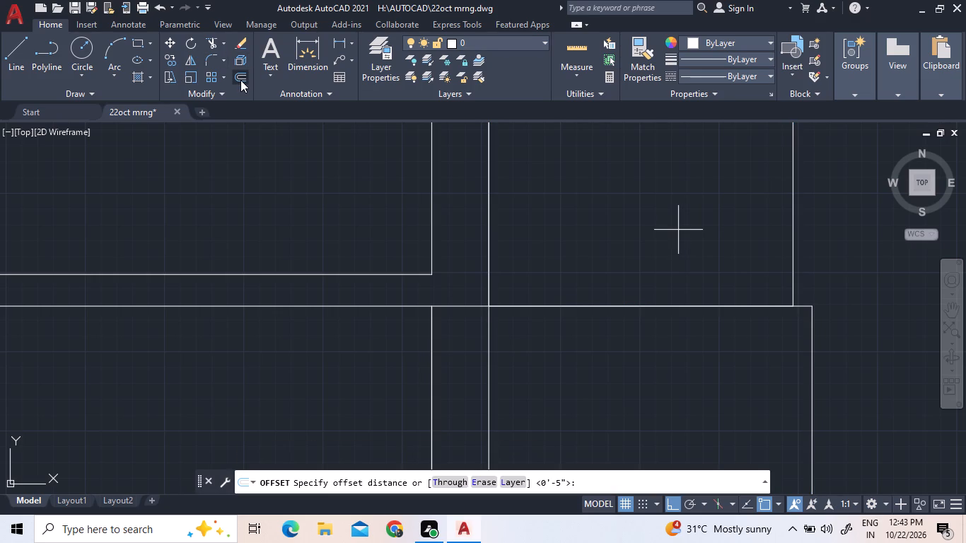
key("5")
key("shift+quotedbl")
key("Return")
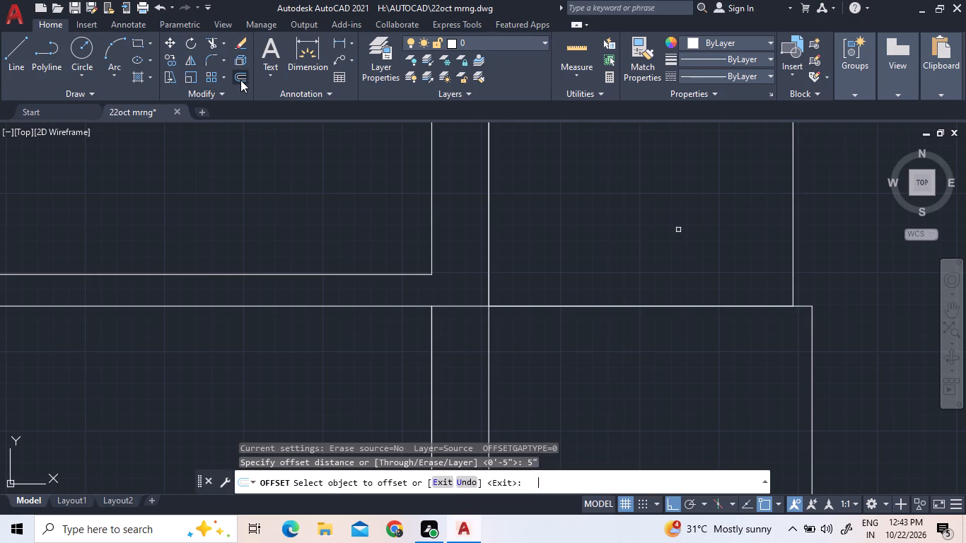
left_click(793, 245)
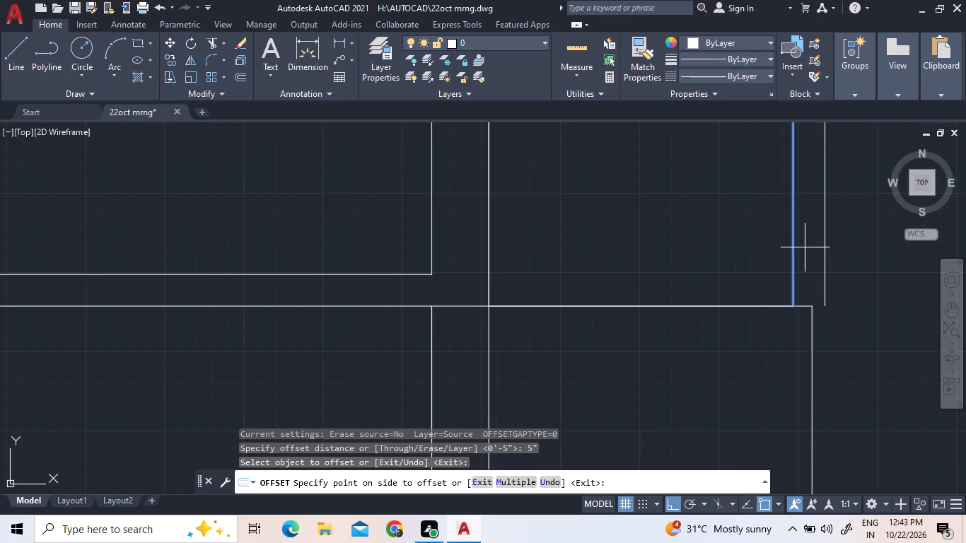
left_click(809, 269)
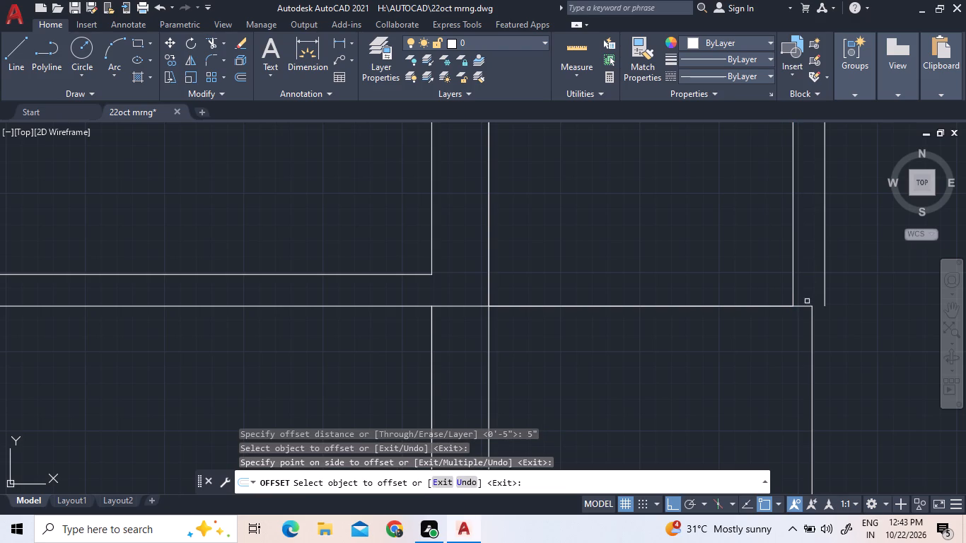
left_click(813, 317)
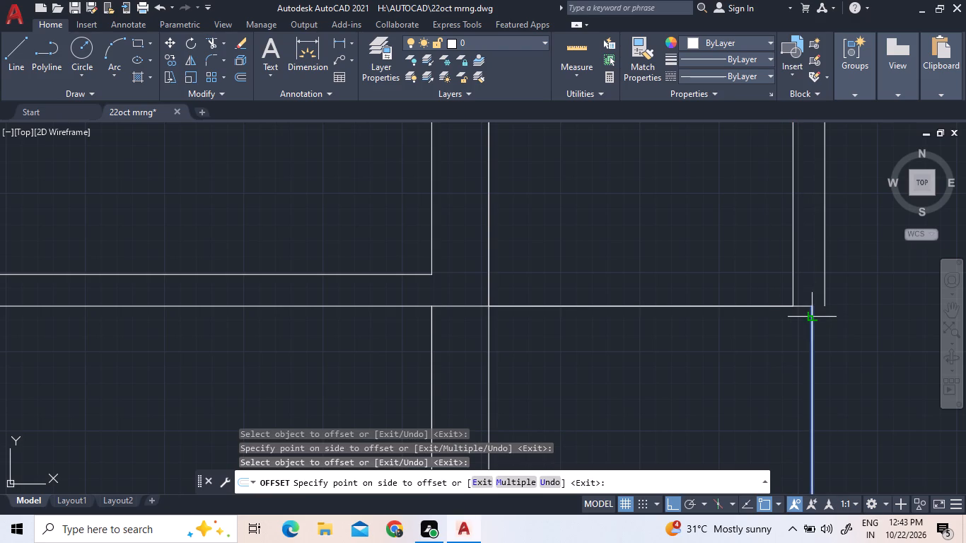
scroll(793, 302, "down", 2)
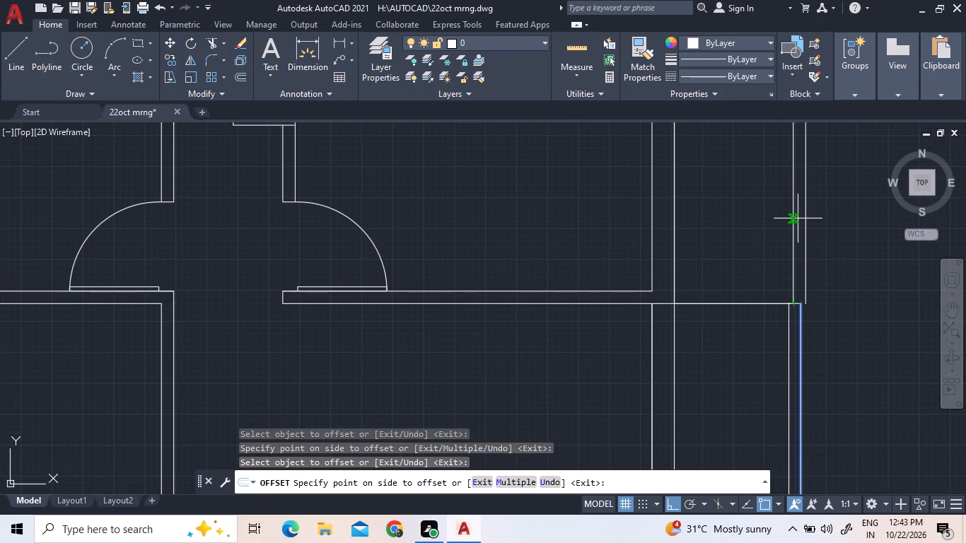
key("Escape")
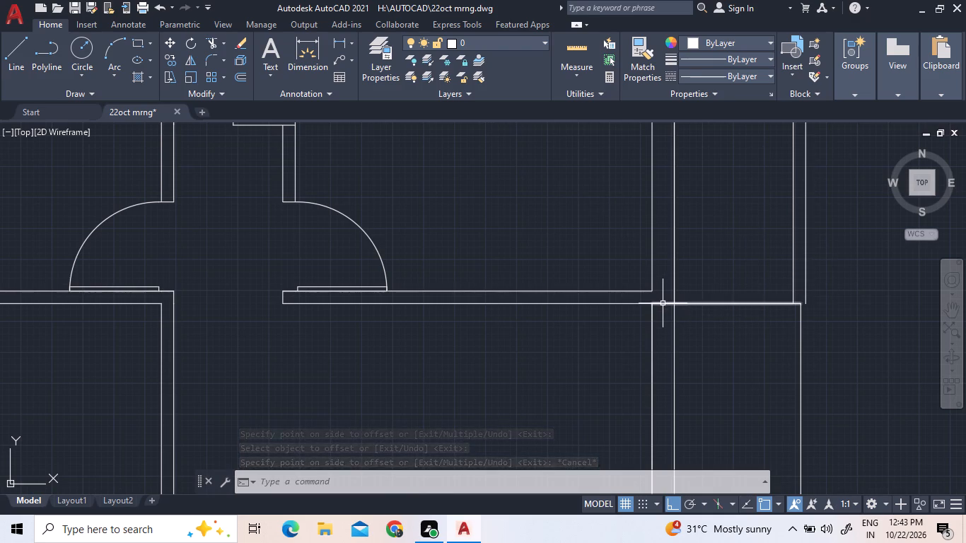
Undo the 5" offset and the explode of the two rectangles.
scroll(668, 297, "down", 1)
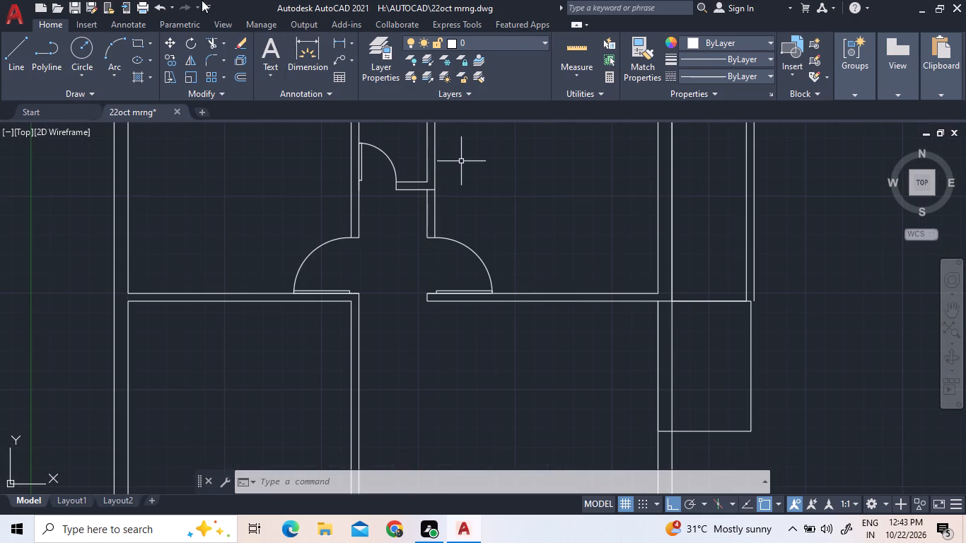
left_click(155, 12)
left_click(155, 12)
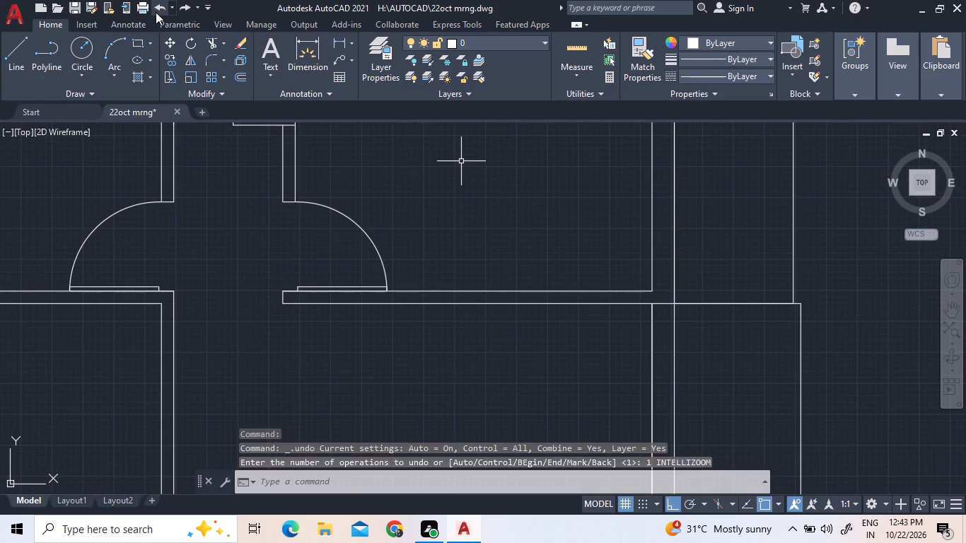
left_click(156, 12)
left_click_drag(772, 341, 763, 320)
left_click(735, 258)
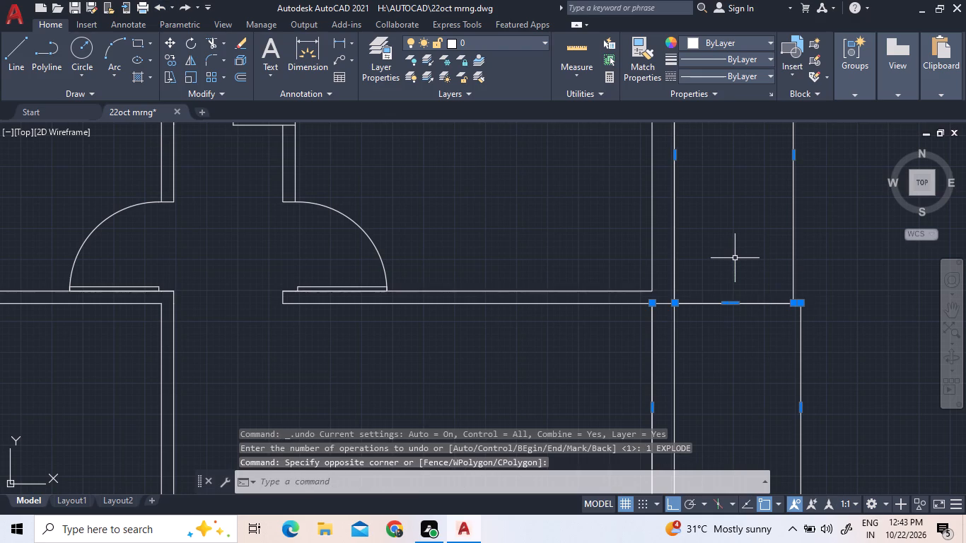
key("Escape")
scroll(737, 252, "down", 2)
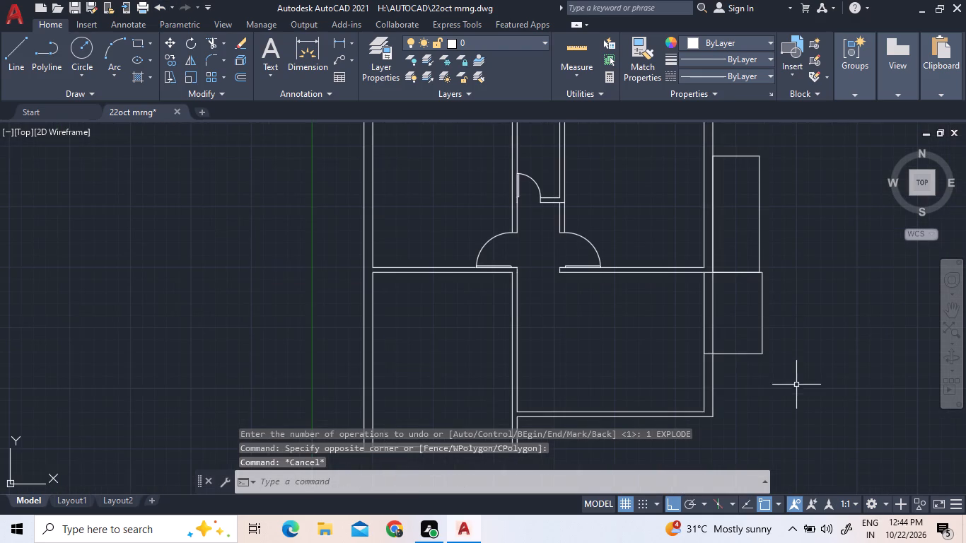
Move the 5' by 7' rectangle horizontally by its upper-left corner back onto the outer face of the right outer wall.
left_click(794, 395)
scroll(720, 291, "up", 1)
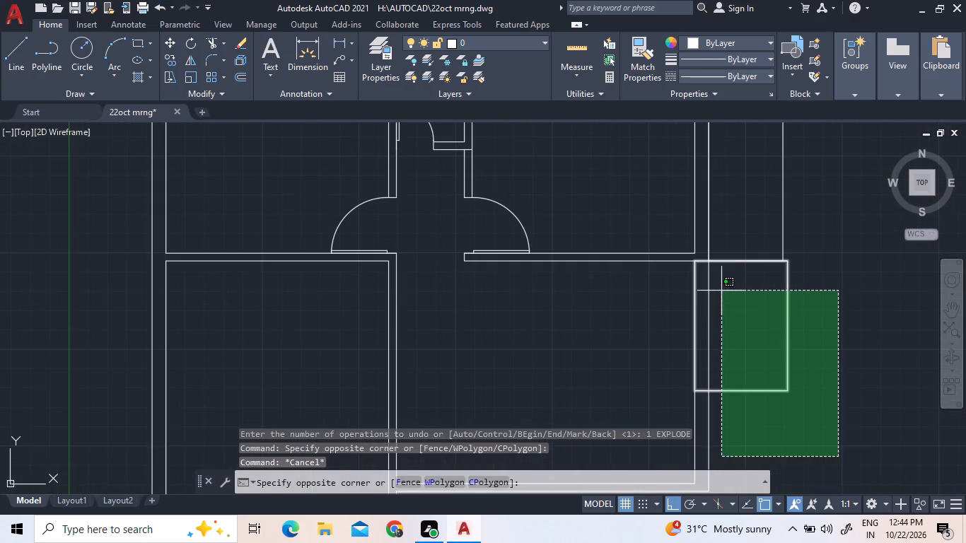
left_click(722, 291)
right_click(781, 317)
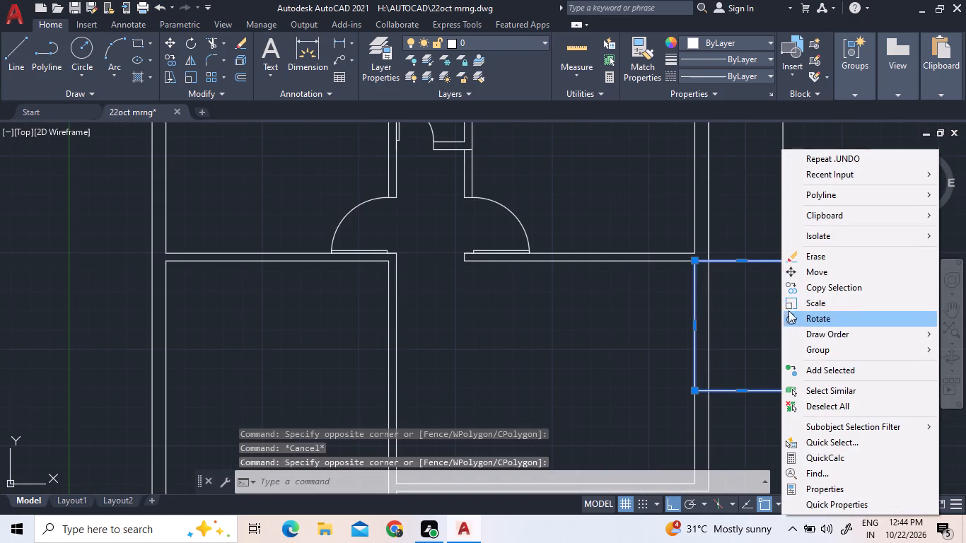
left_click(815, 271)
scroll(689, 257, "up", 2)
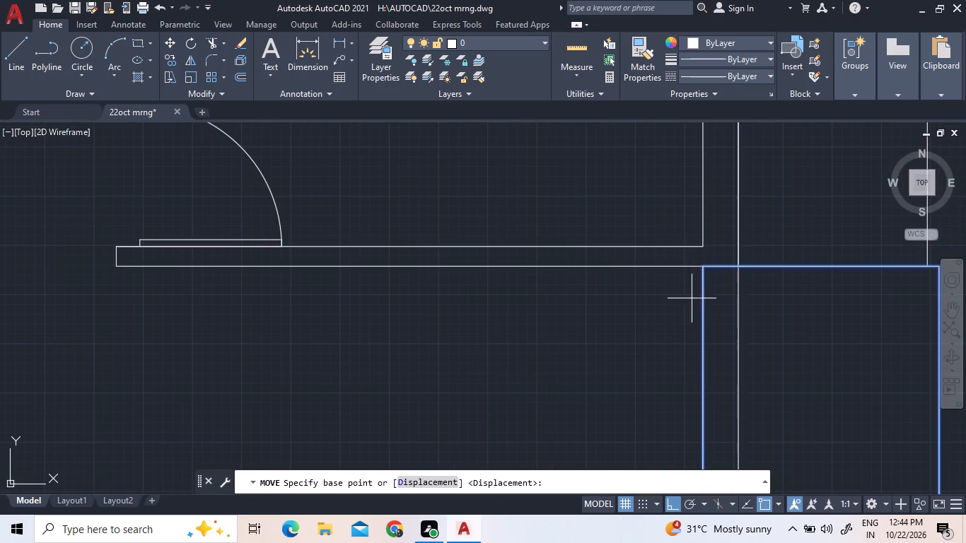
left_click(702, 267)
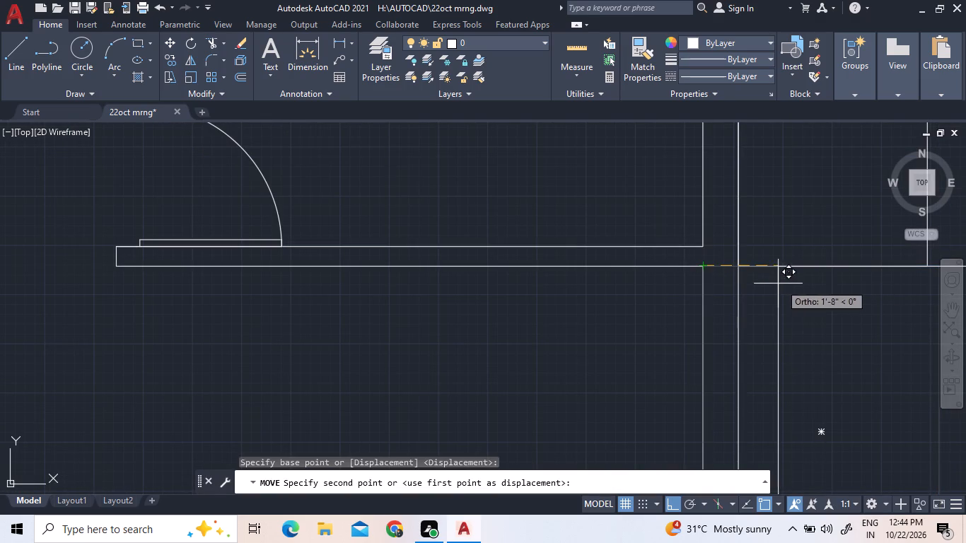
left_click(737, 269)
scroll(731, 291, "down", 4)
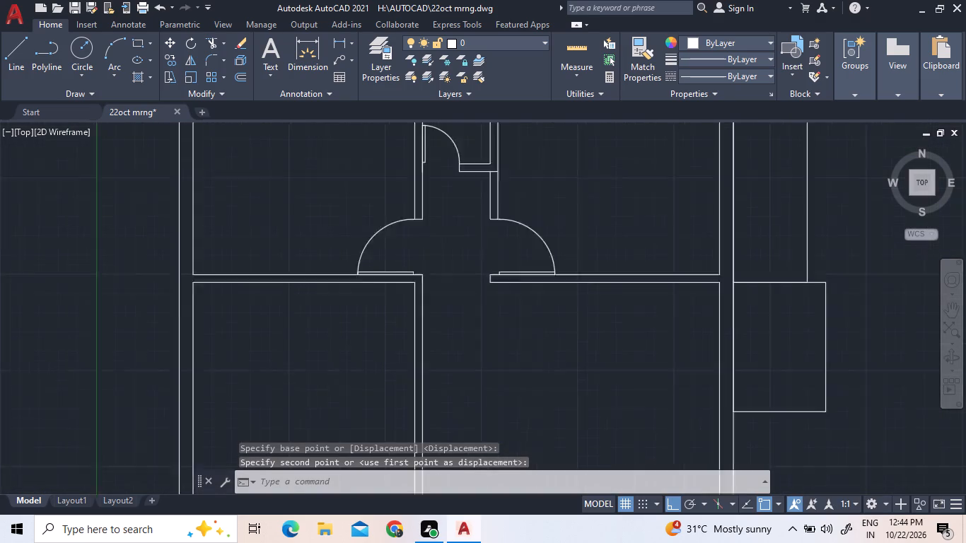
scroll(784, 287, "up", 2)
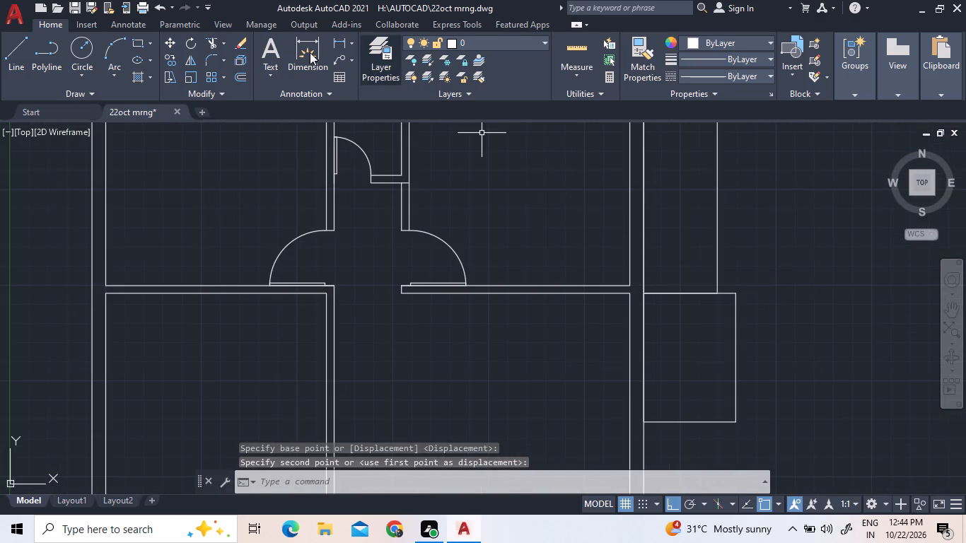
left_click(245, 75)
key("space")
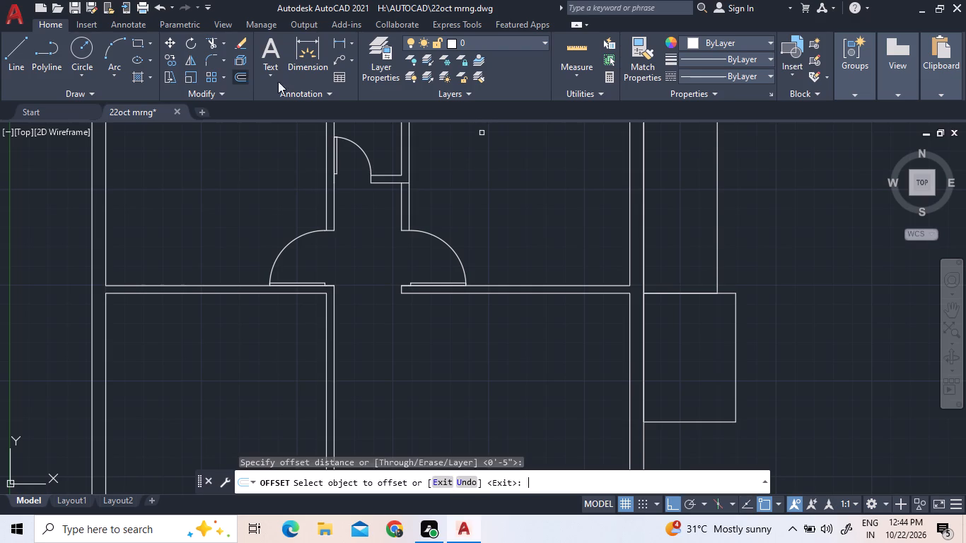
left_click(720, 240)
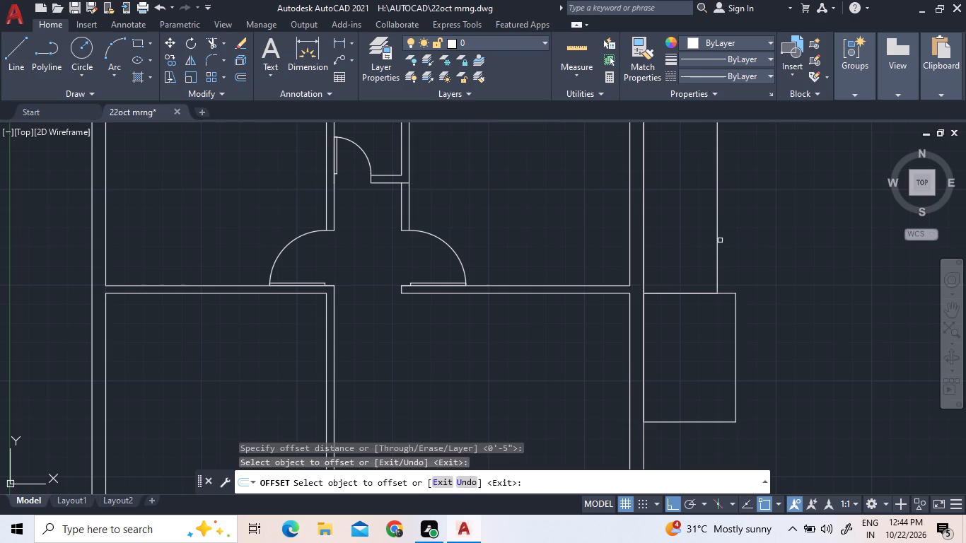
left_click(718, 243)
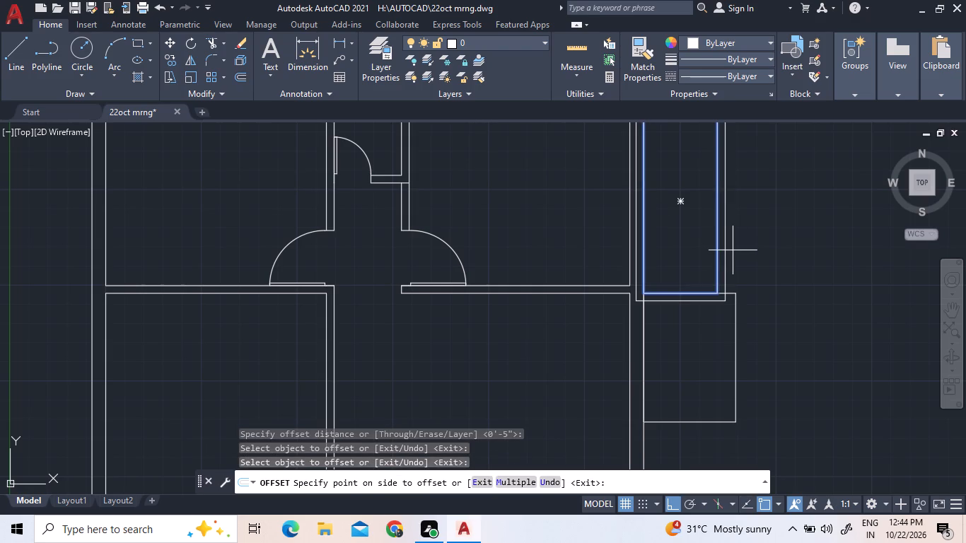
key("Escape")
Explode the 4' by 10' and 5' by 7' rectangles outside the right outer wall into separate lines.
left_click_drag(717, 341, 711, 317)
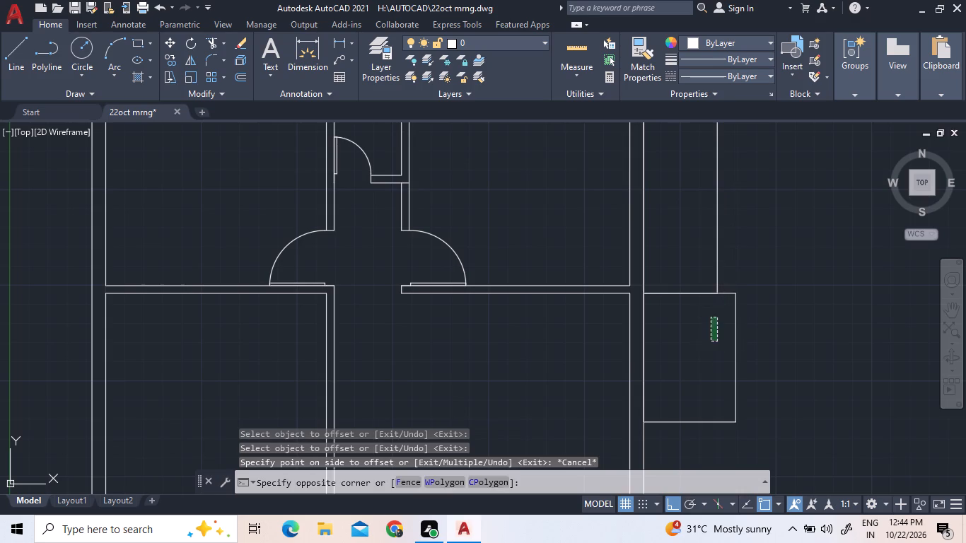
left_click(658, 185)
type("x")
key("space")
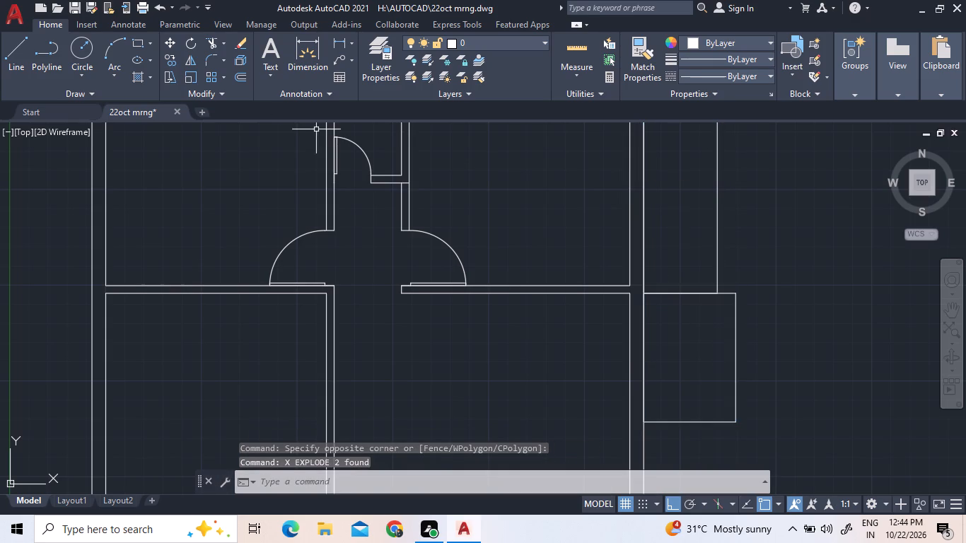
Offset the right sides of the exploded 4' by 10' and 5' by 7' rectangles 5" outward.
left_click(235, 79)
key("Return")
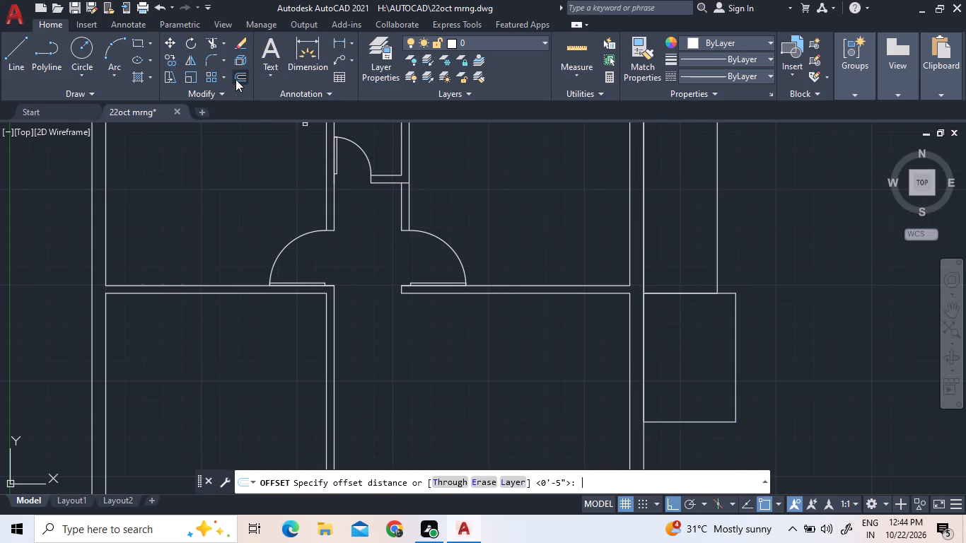
left_click(718, 245)
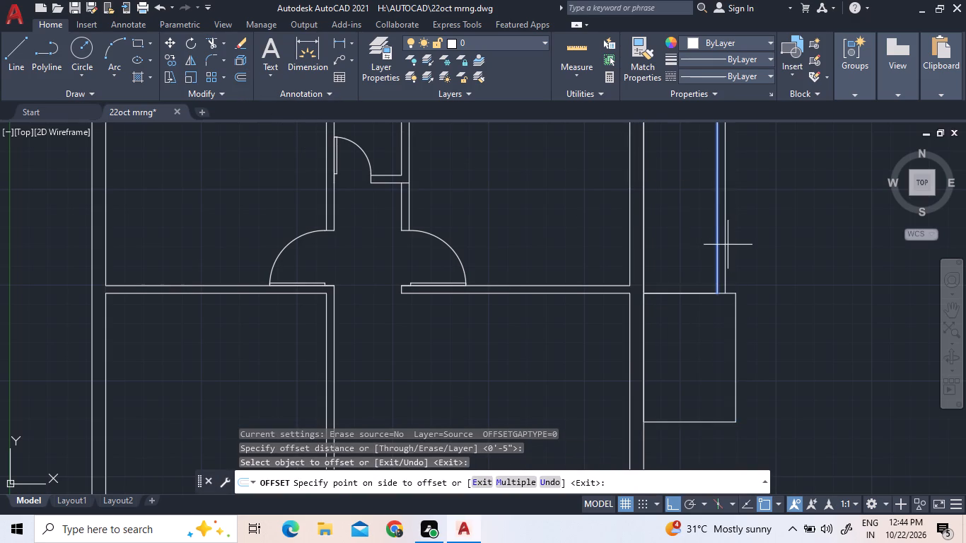
left_click(740, 246)
left_click(735, 316)
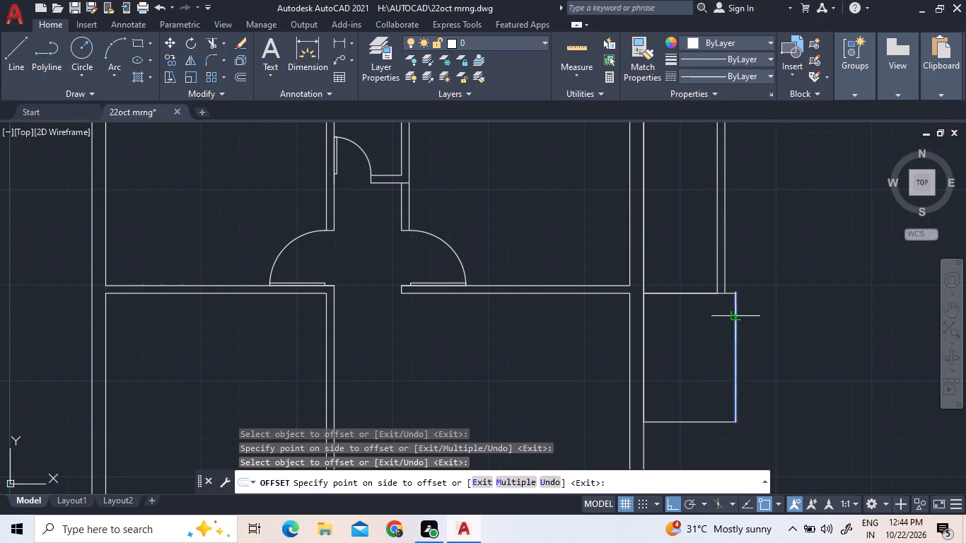
left_click(728, 320)
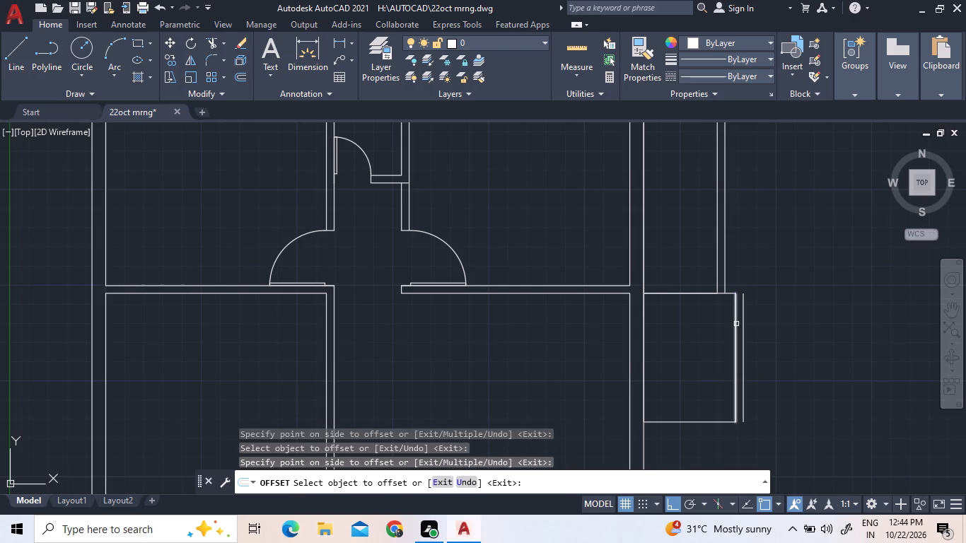
Offset the 5' by 7' rectangle's original right side 5" inward and its bottom side 5" outward.
left_click(736, 324)
left_click(709, 322)
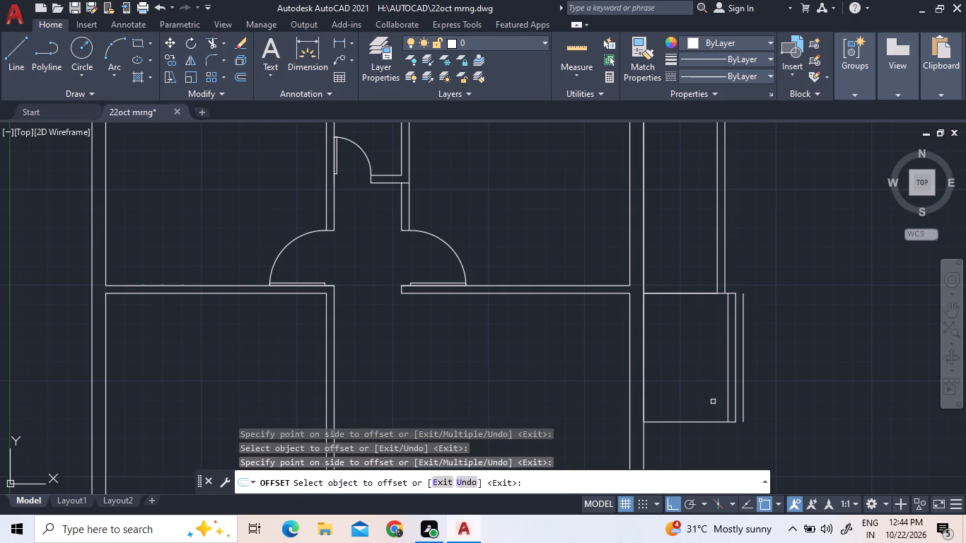
left_click(711, 421)
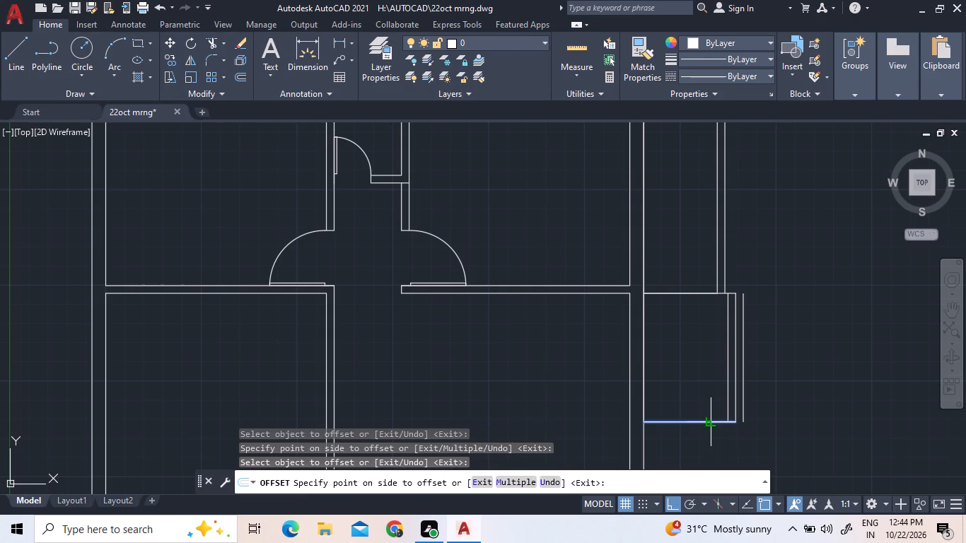
left_click(711, 442)
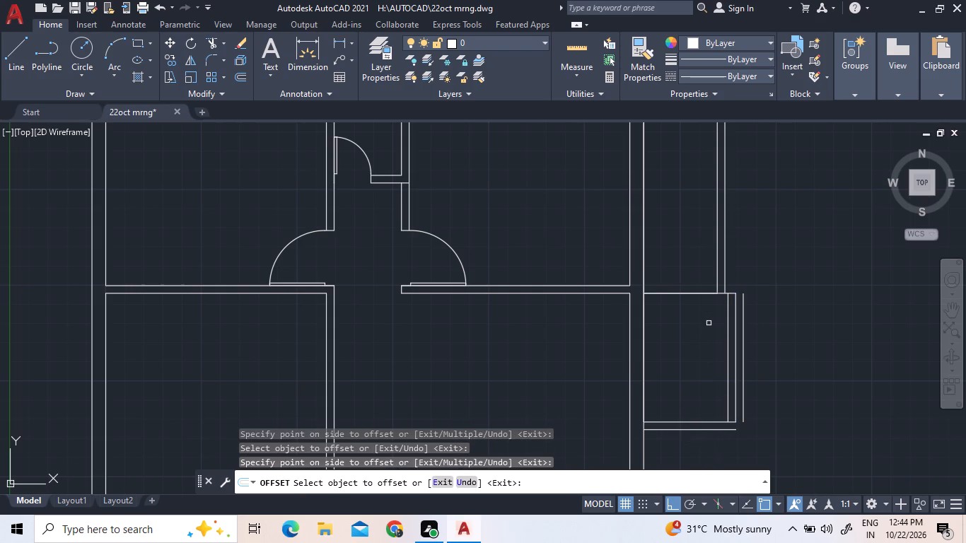
Offset the 4' by 10' rectangle's top side and the line shared by the two rectangles 5" upward.
scroll(707, 324, "down", 2)
scroll(692, 237, "up", 3)
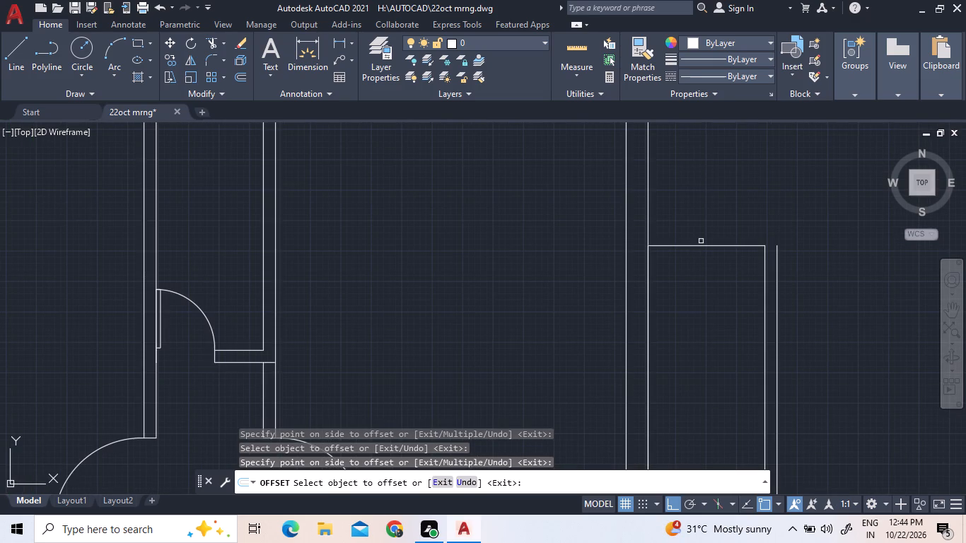
left_click(704, 247)
left_click(705, 226)
scroll(707, 241, "down", 4)
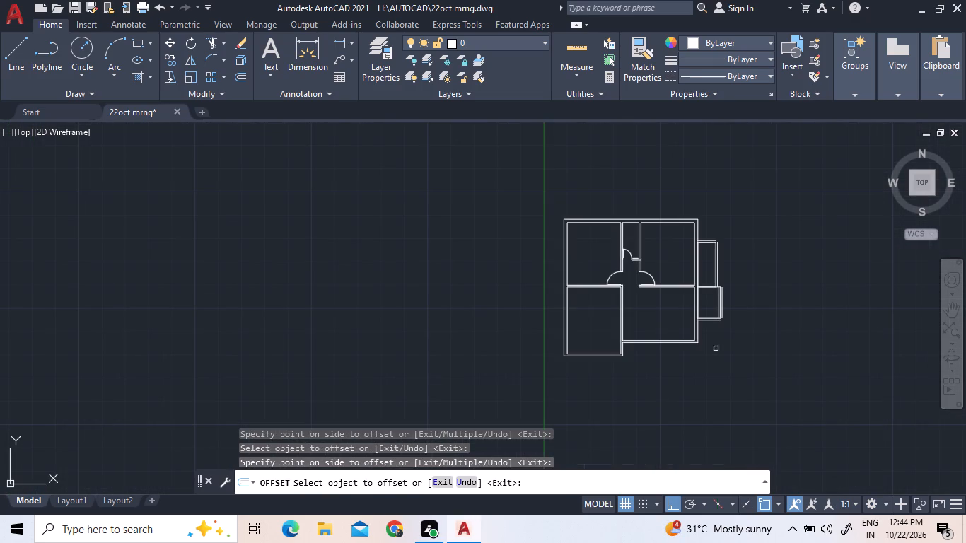
scroll(706, 270, "up", 2)
scroll(707, 334, "up", 2)
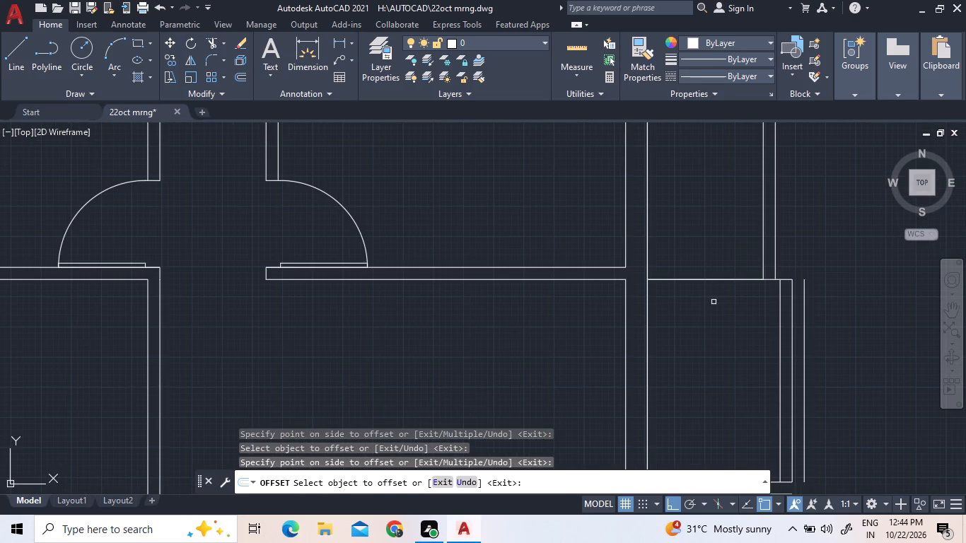
left_click(715, 279)
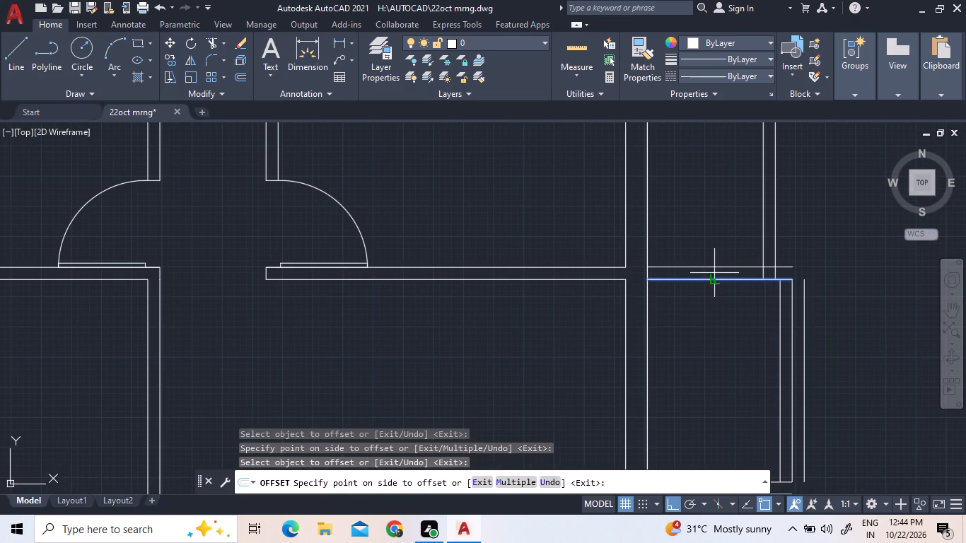
left_click(714, 273)
right_click(810, 259)
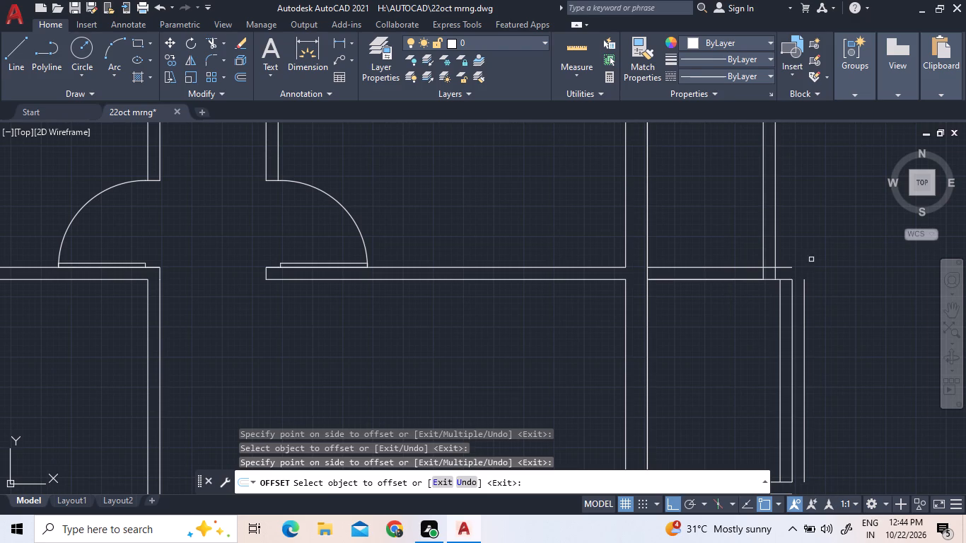
left_click(835, 265)
Copy the lower rectangle's inner right line by its top end to the lower ends of both upper right-wall lines.
scroll(782, 315, "up", 2)
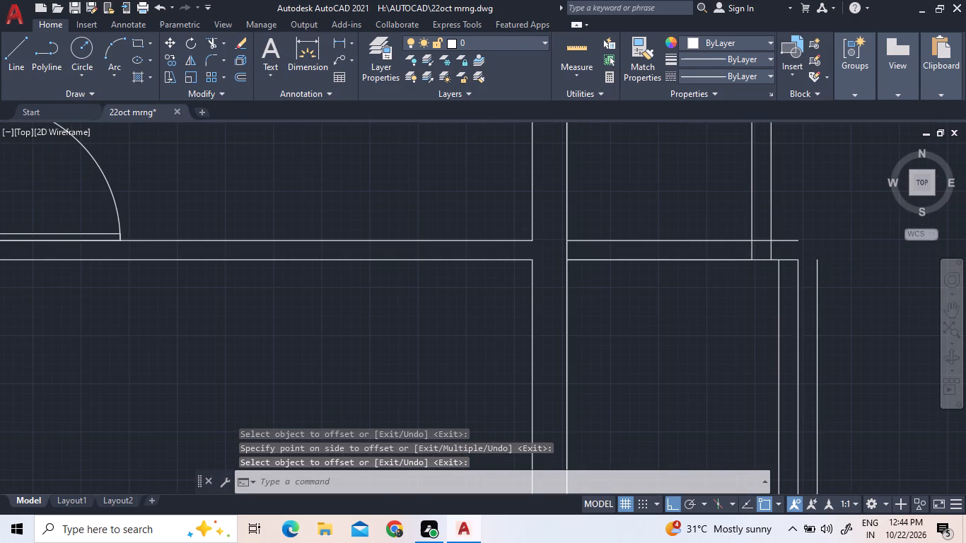
left_click(781, 315)
left_click(772, 313)
right_click(772, 313)
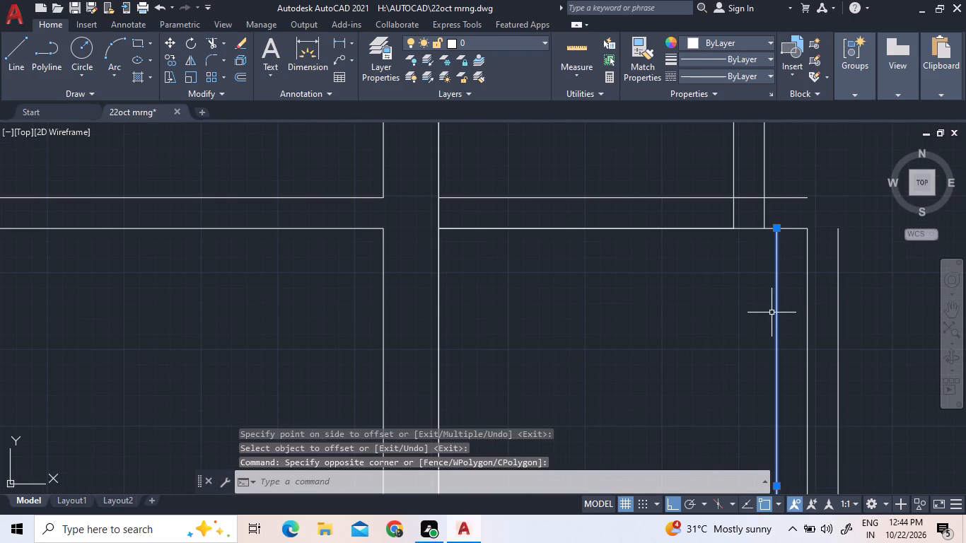
left_click(802, 281)
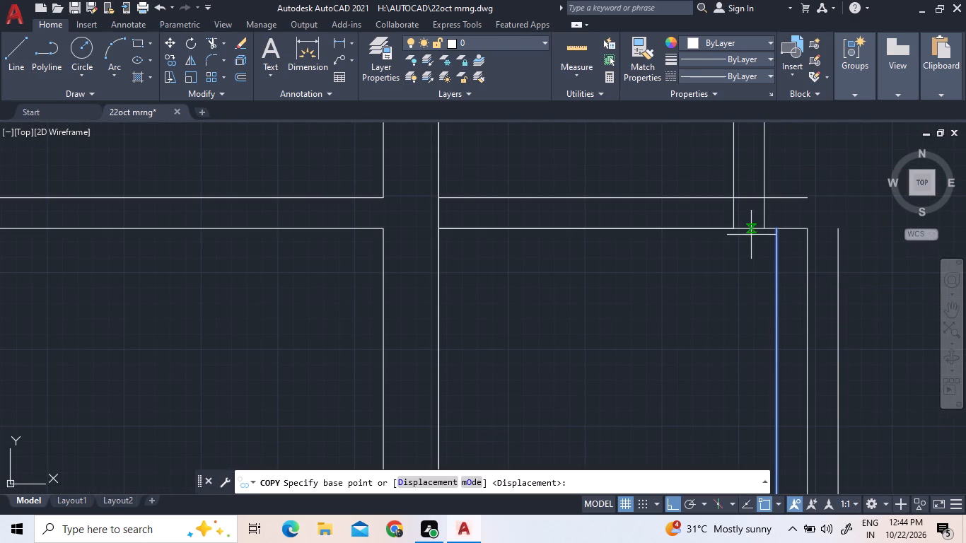
left_click(778, 233)
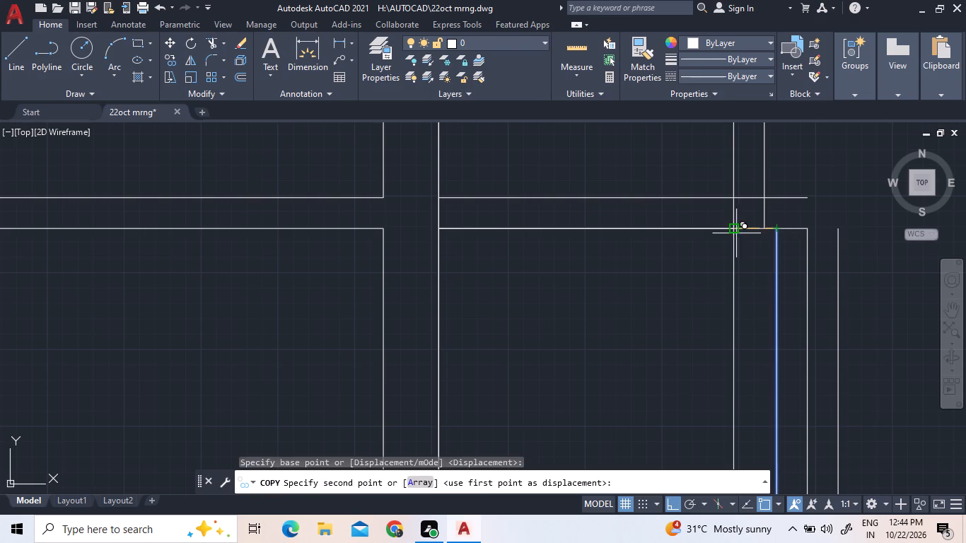
scroll(733, 233, "up", 3)
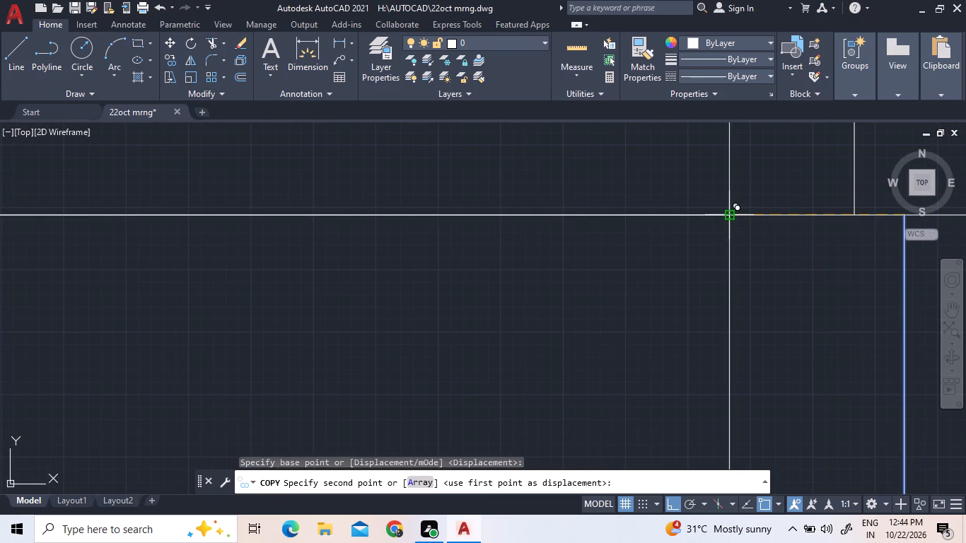
left_click(728, 214)
scroll(706, 320, "down", 1)
scroll(630, 183, "down", 3)
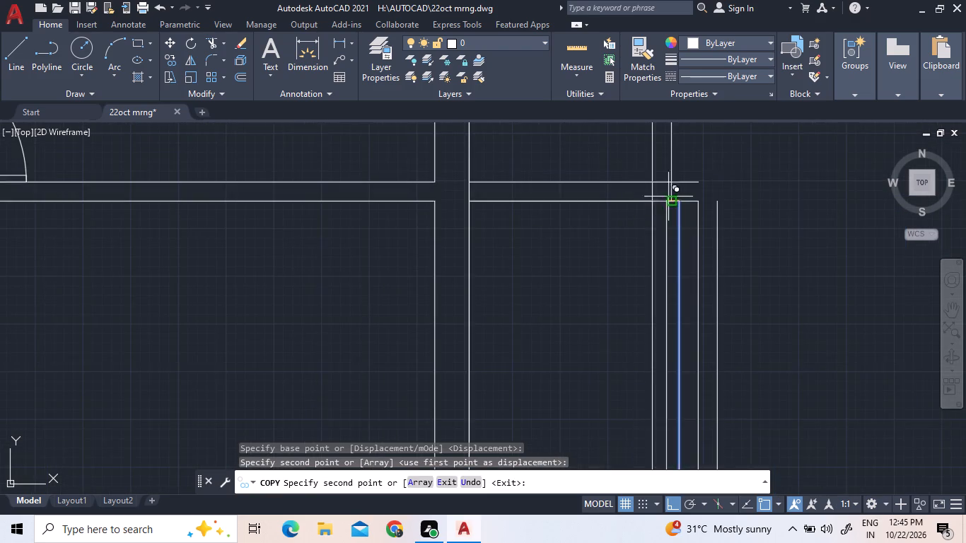
scroll(685, 198, "up", 4)
left_click(598, 214)
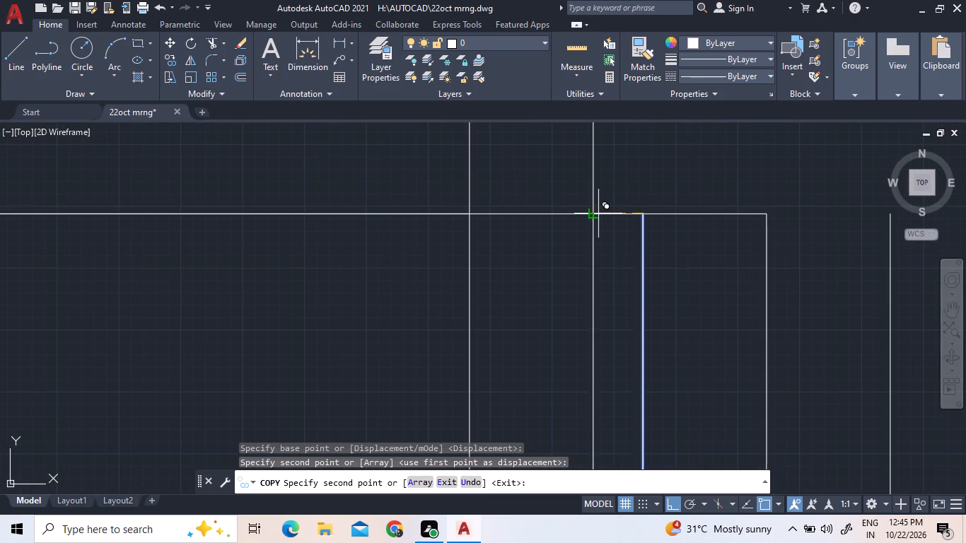
right_click(701, 156)
left_click(711, 169)
scroll(705, 180, "down", 2)
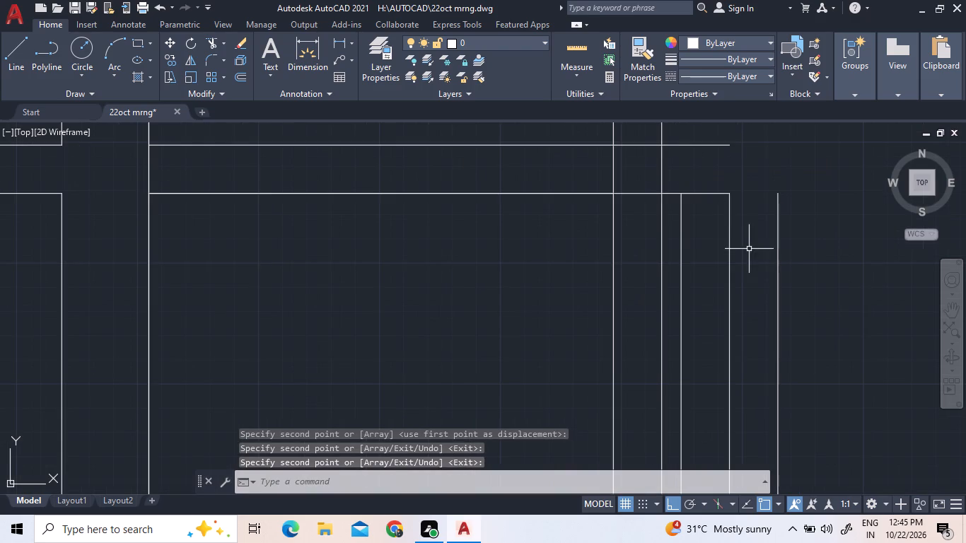
Trim away the lower rectangle's three old right-side lines and the horizontal overhangs beyond the copied outer line.
left_click(213, 42)
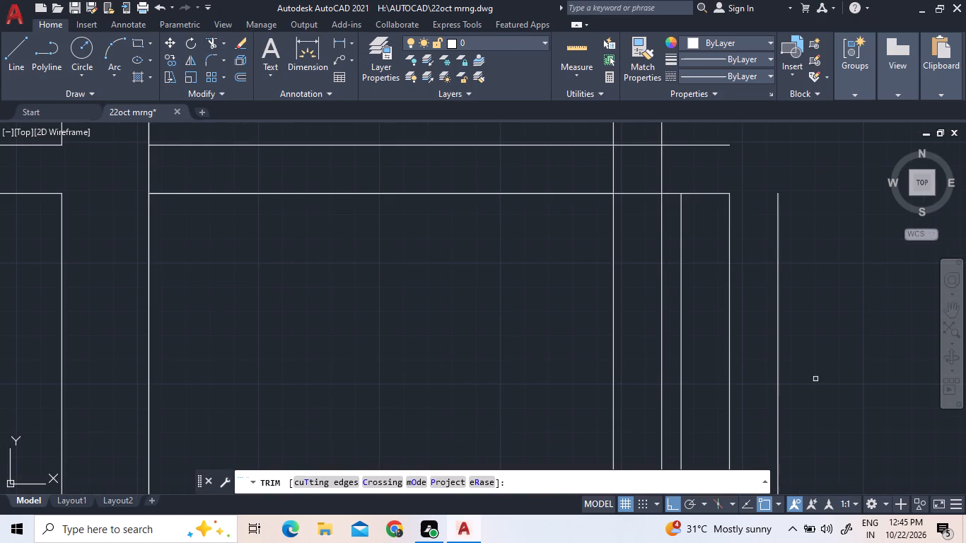
left_click(814, 372)
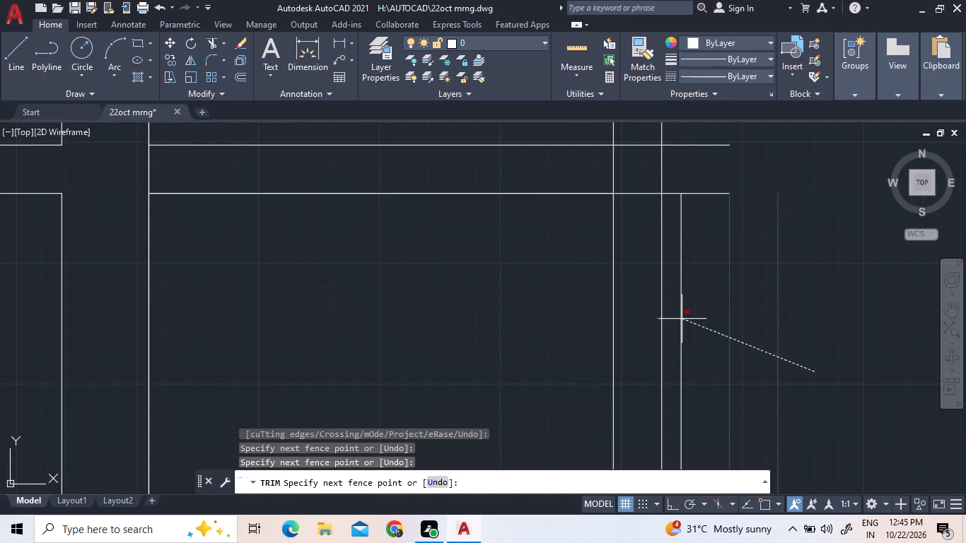
left_click(678, 321)
left_click(682, 321)
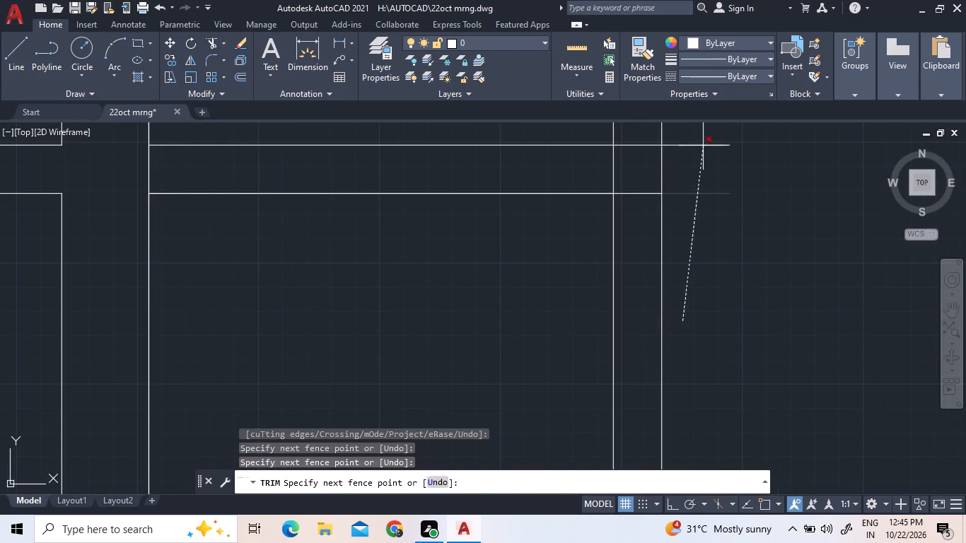
left_click(701, 138)
Trim the crossing segments where the partition between the two rectangles meets their right wall and the main outer wall.
left_click(600, 181)
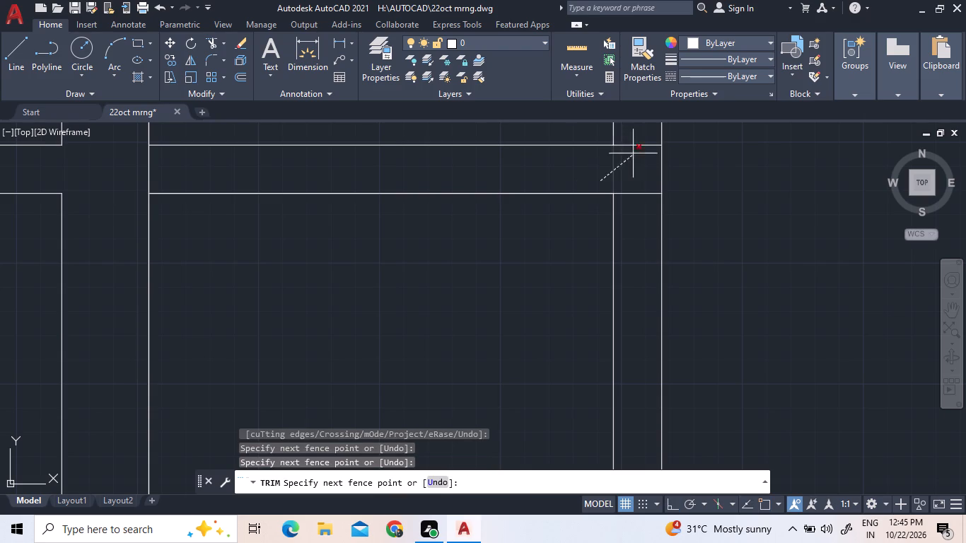
left_click_drag(645, 135, 646, 218)
left_click(646, 202)
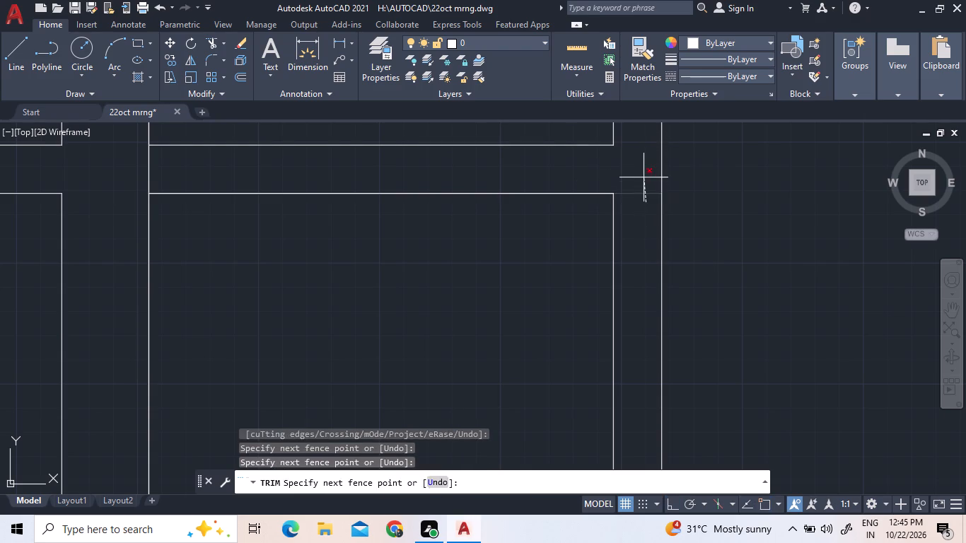
left_click(644, 176)
left_click(146, 167)
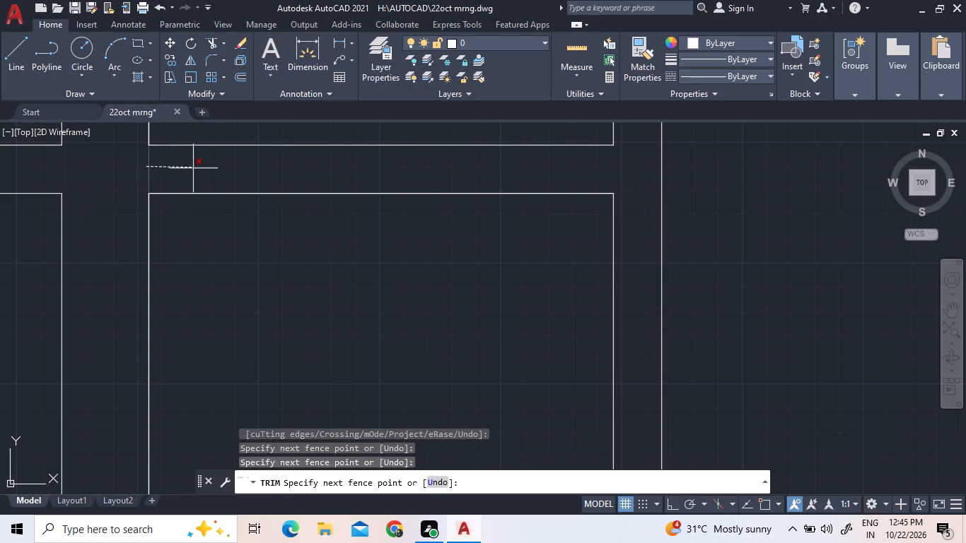
left_click(196, 170)
Clean up the lower rectangle's bottom-right corner by trimming both bottom lines' excess and extending the outer right line to the outer bottom line.
scroll(217, 153, "down", 3)
scroll(296, 392, "down", 1)
scroll(320, 408, "up", 1)
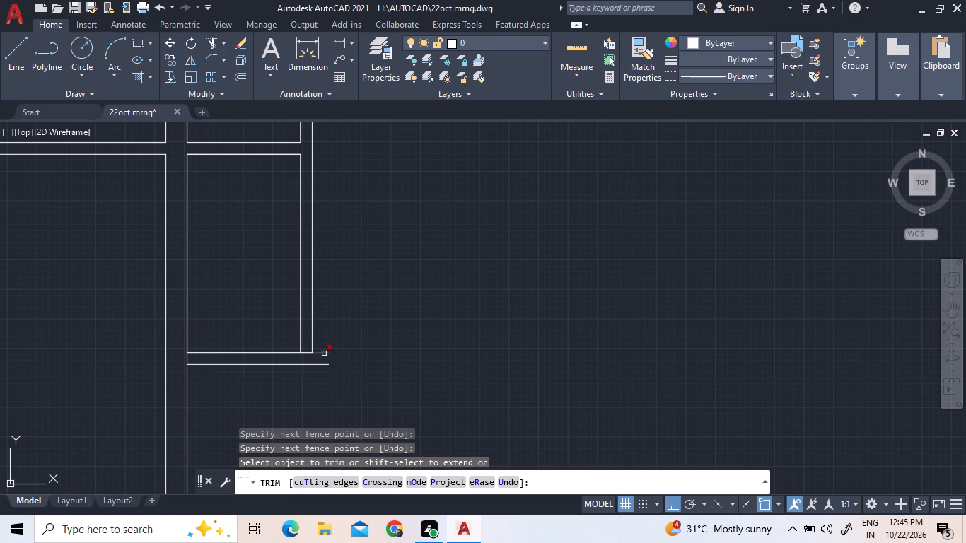
left_click(324, 354)
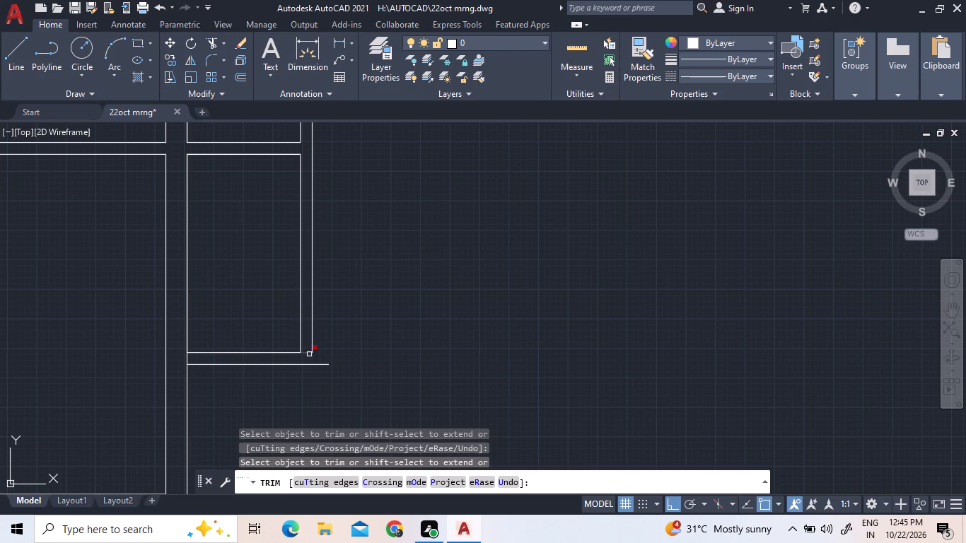
left_click(310, 355)
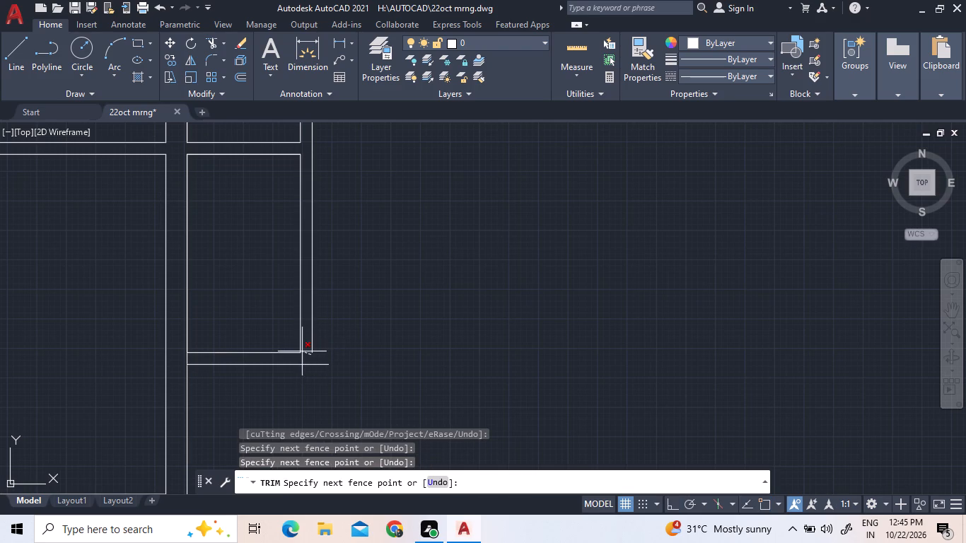
left_click(302, 351)
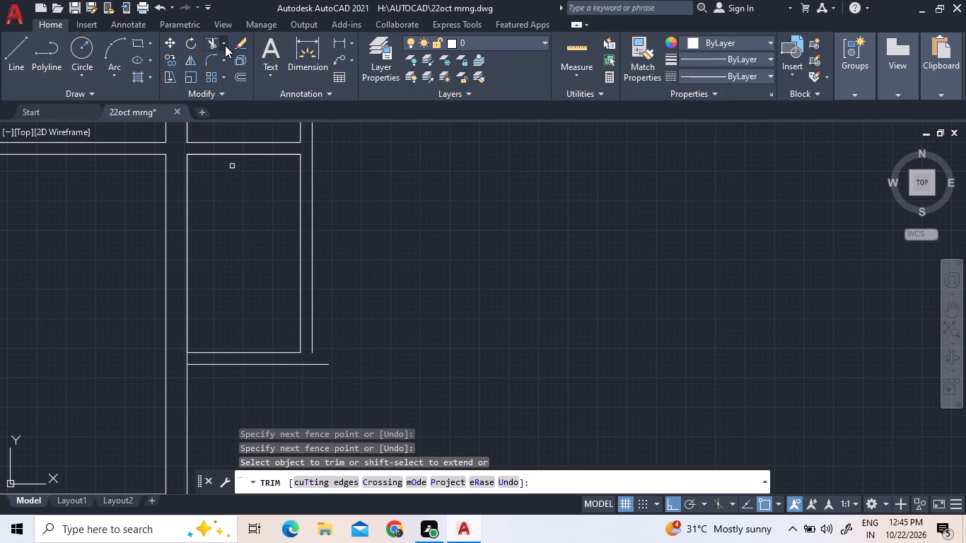
left_click(222, 47)
left_click(235, 92)
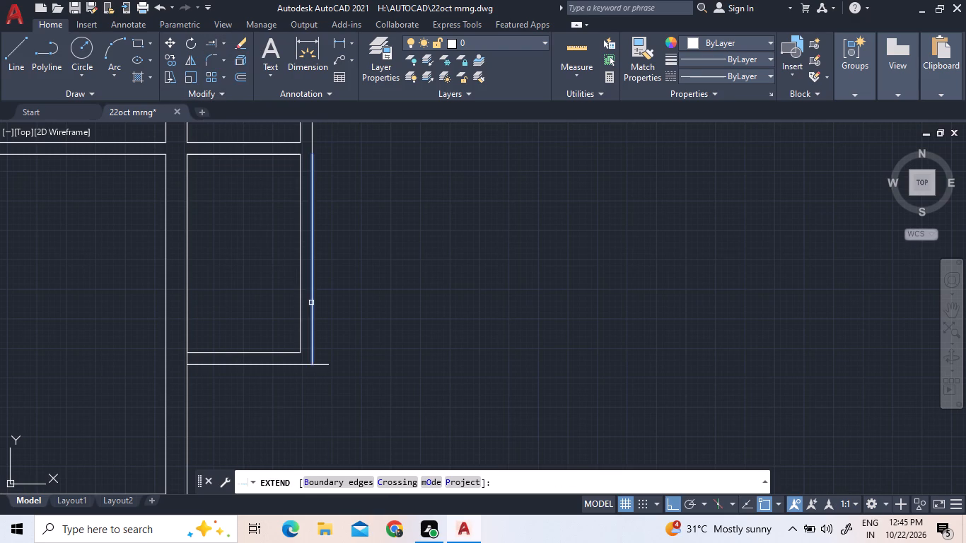
left_click(313, 306)
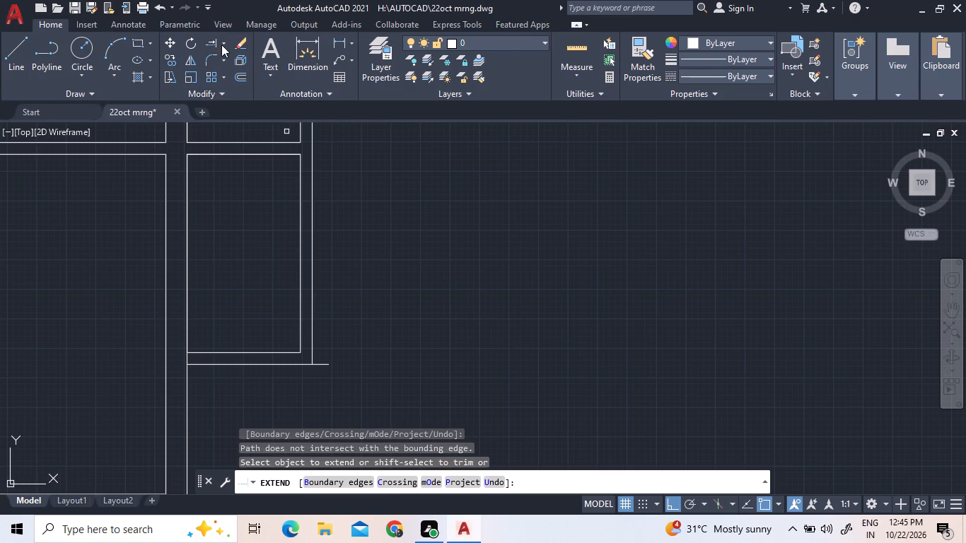
left_click(223, 45)
left_click(225, 69)
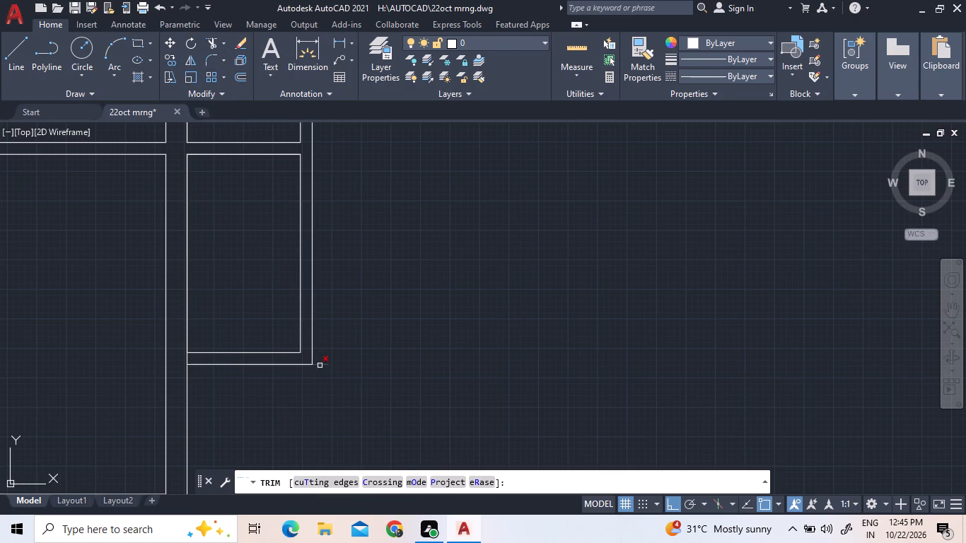
left_click(324, 368)
left_click(328, 317)
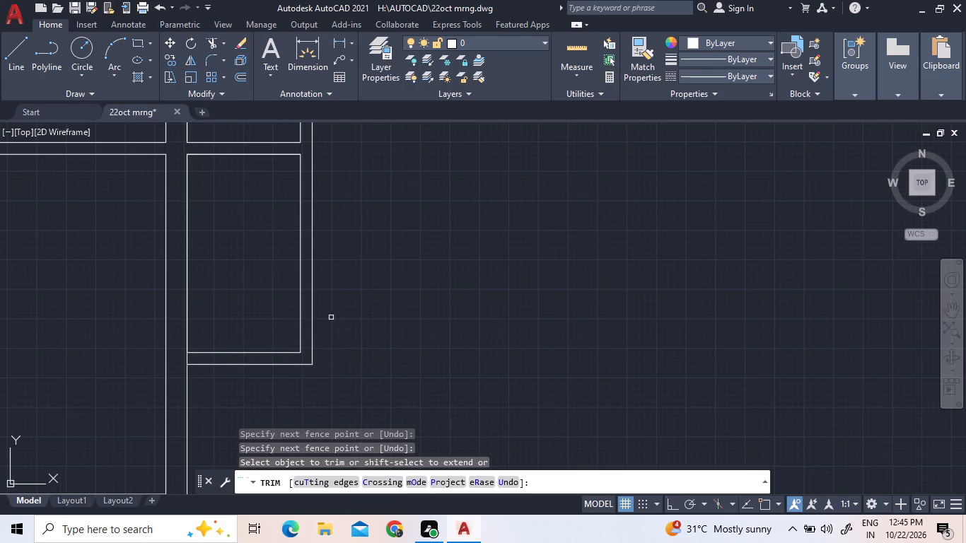
scroll(341, 341, "down", 2)
scroll(337, 130, "up", 2)
right_click(363, 242)
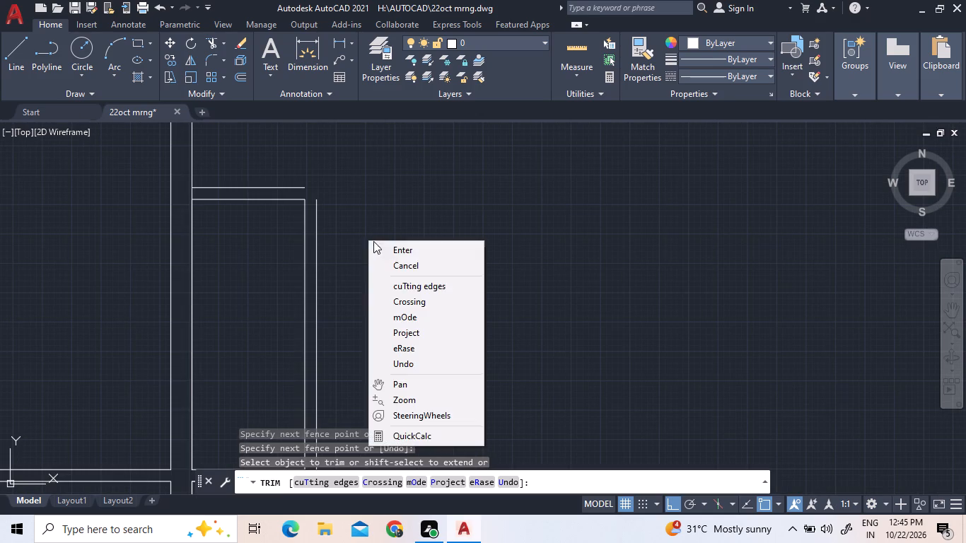
left_click(379, 250)
Fillet the outer right and outer top lines of the upper rectangle with 0 radius into a square corner.
type("f")
key("space")
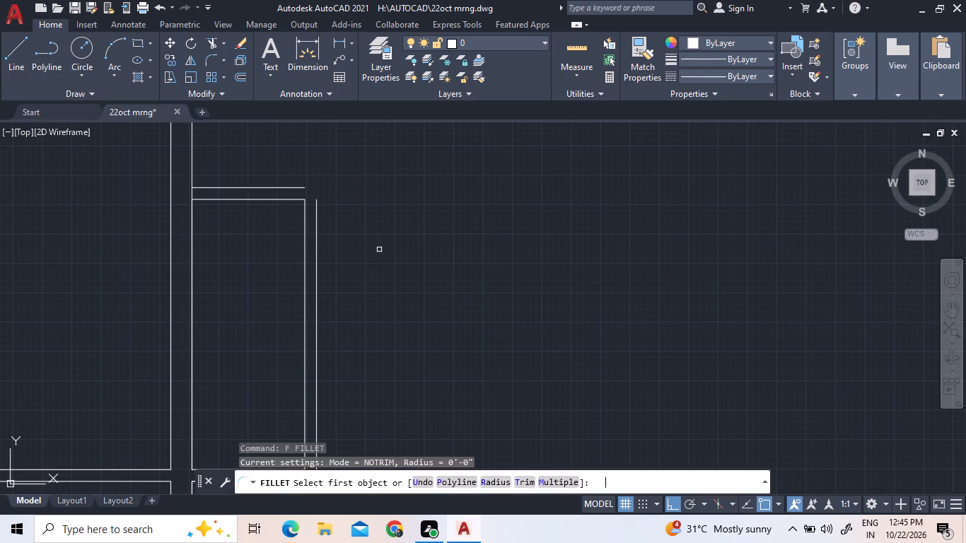
left_click(315, 250)
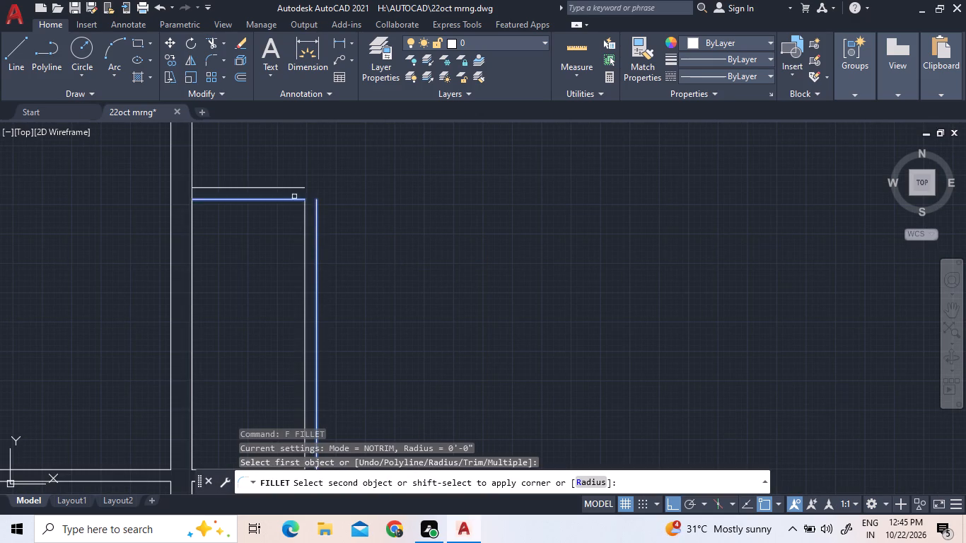
left_click(294, 189, "shift")
scroll(388, 206, "down", 1)
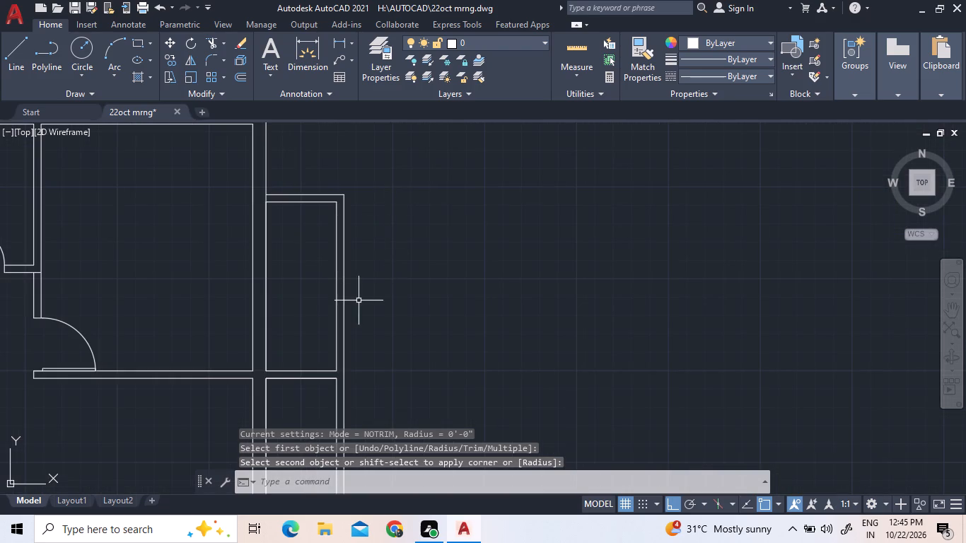
scroll(359, 300, "down", 1)
middle_click_drag(358, 337, 357, 247)
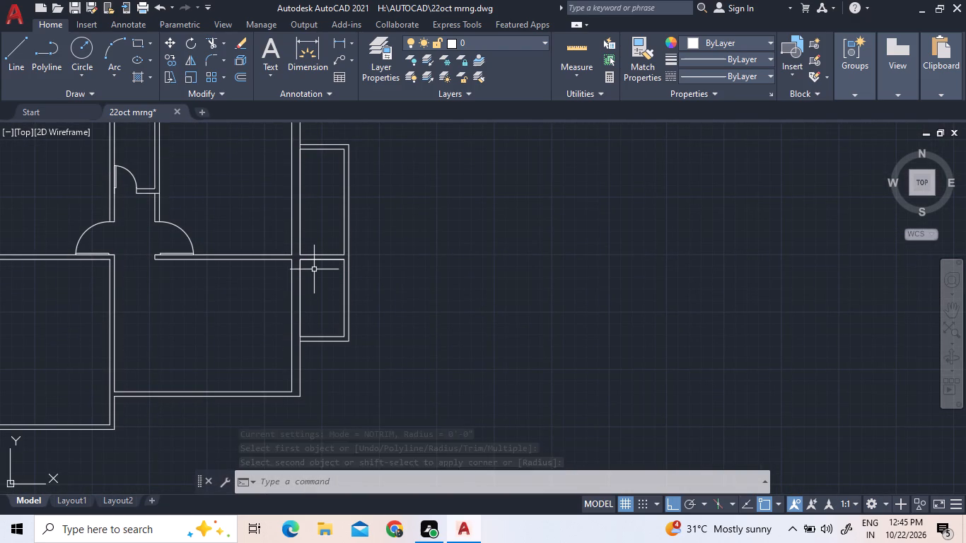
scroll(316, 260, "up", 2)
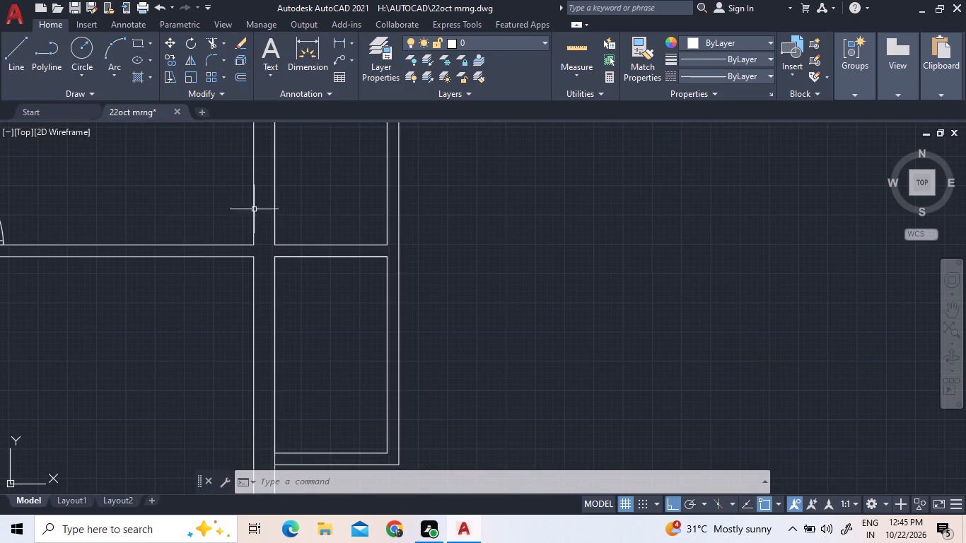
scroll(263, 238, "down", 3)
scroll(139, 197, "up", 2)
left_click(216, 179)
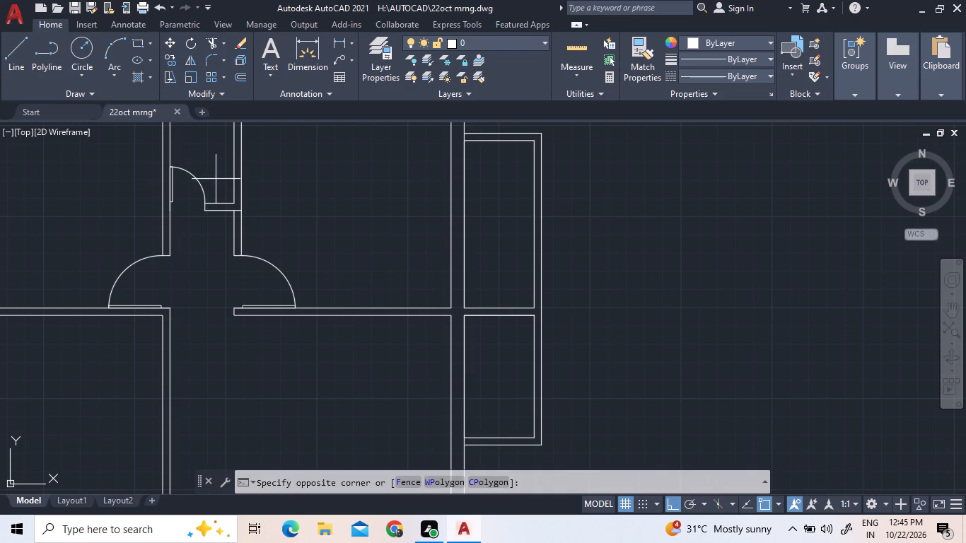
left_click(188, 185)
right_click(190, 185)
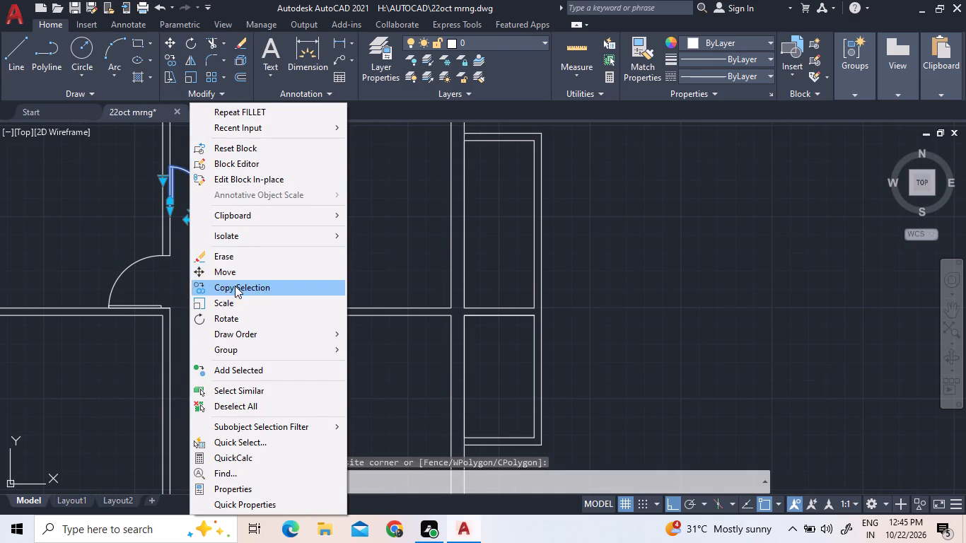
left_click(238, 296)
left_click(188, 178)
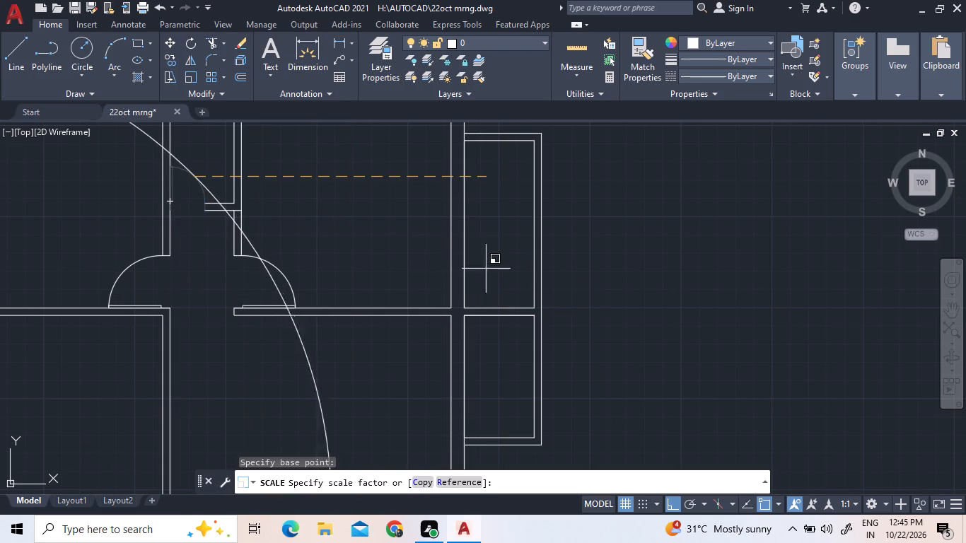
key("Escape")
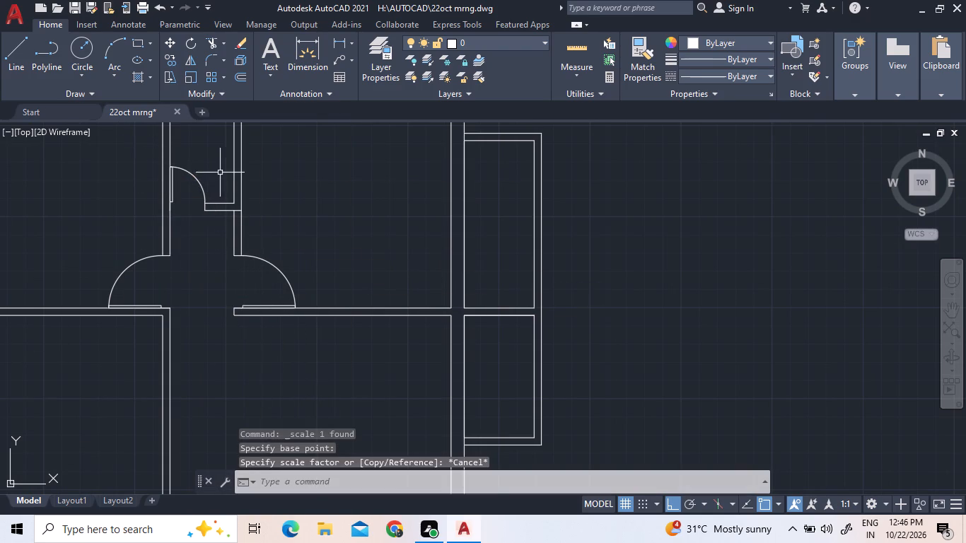
Copy the small door beside the corridor partition into the top of the lower rectangle outside the right wall.
left_click(211, 180)
left_click(192, 189)
right_click(195, 191)
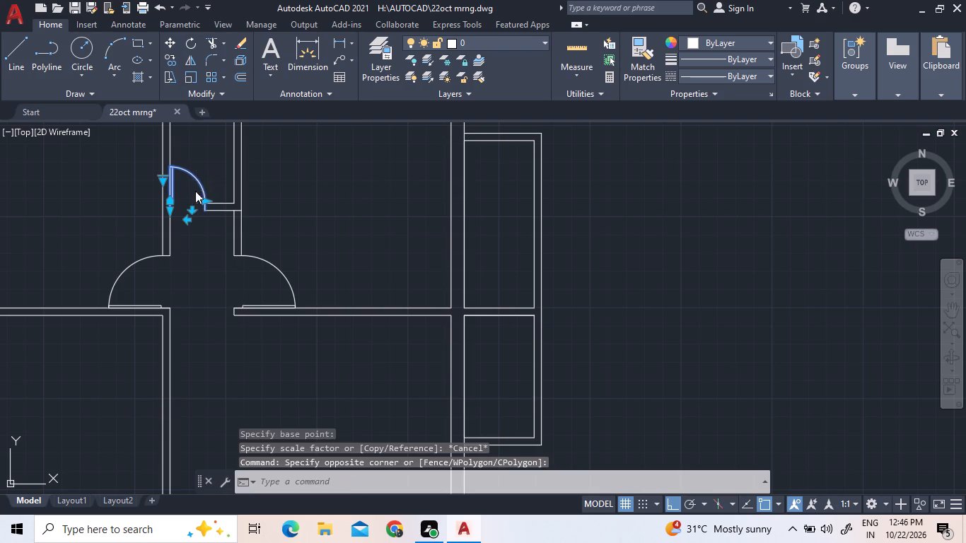
left_click(245, 291)
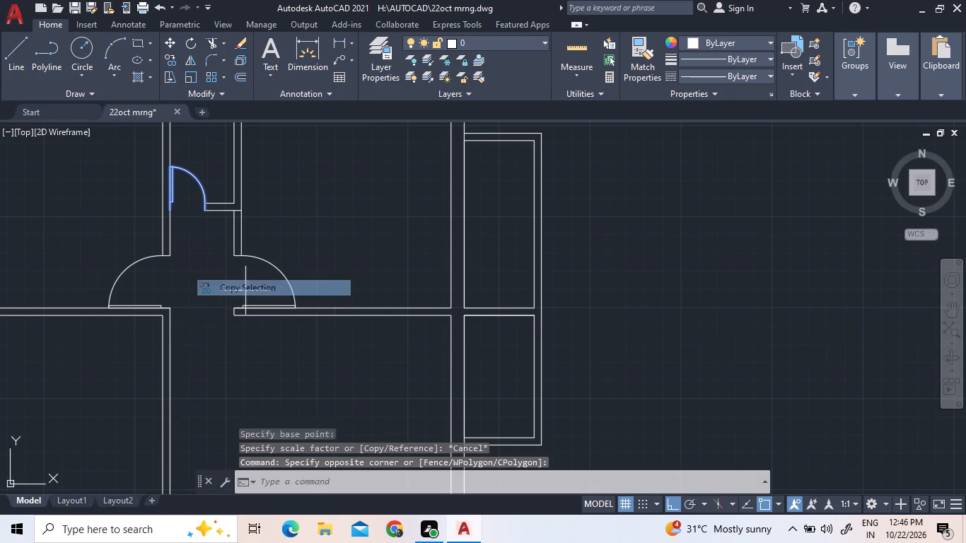
left_click(192, 180)
left_click(496, 322)
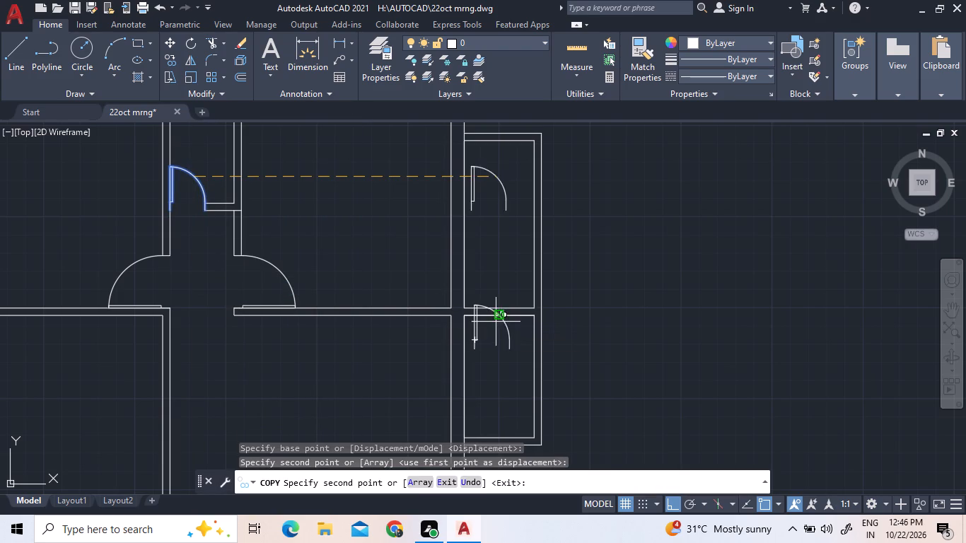
key("Escape")
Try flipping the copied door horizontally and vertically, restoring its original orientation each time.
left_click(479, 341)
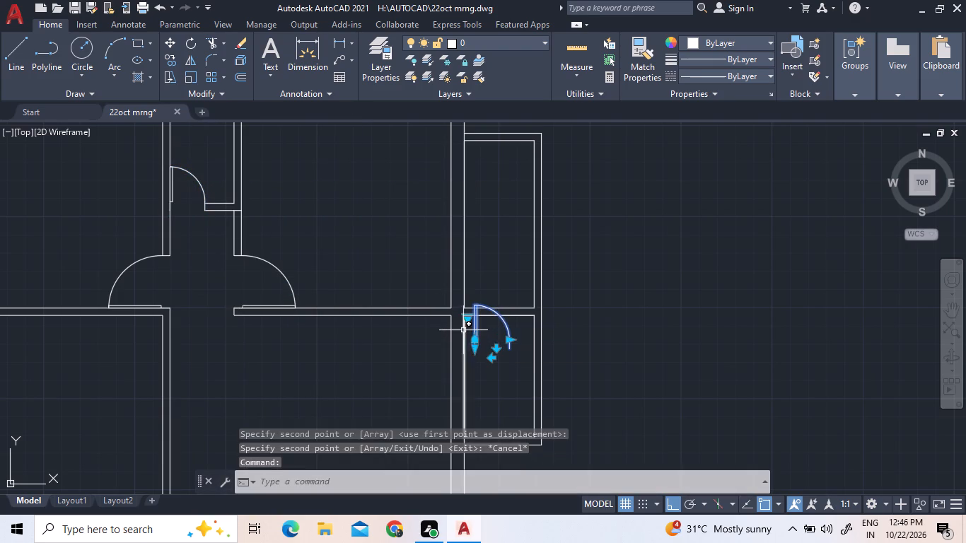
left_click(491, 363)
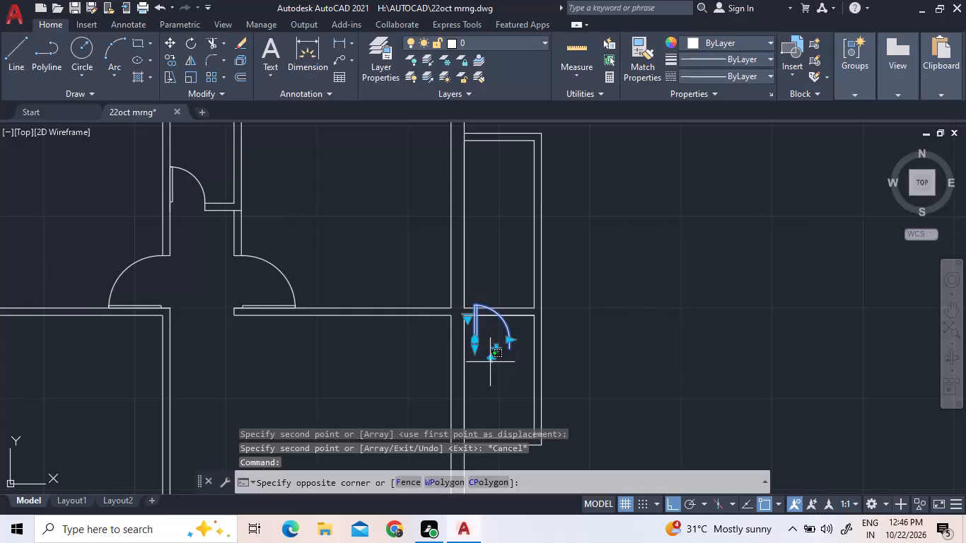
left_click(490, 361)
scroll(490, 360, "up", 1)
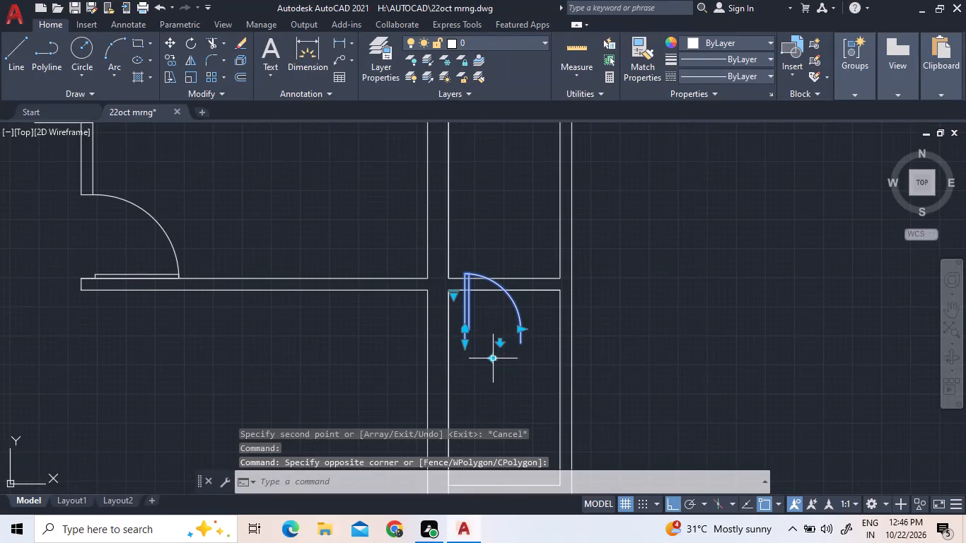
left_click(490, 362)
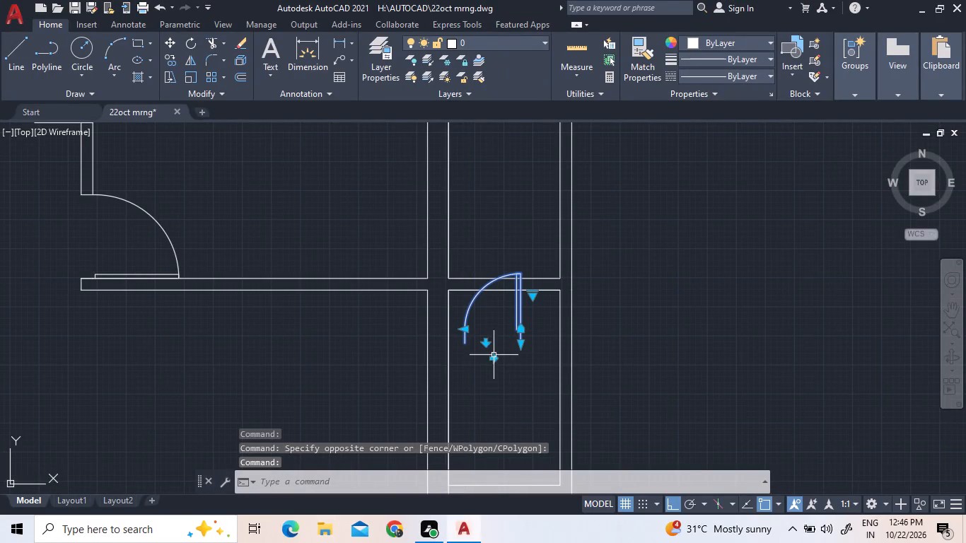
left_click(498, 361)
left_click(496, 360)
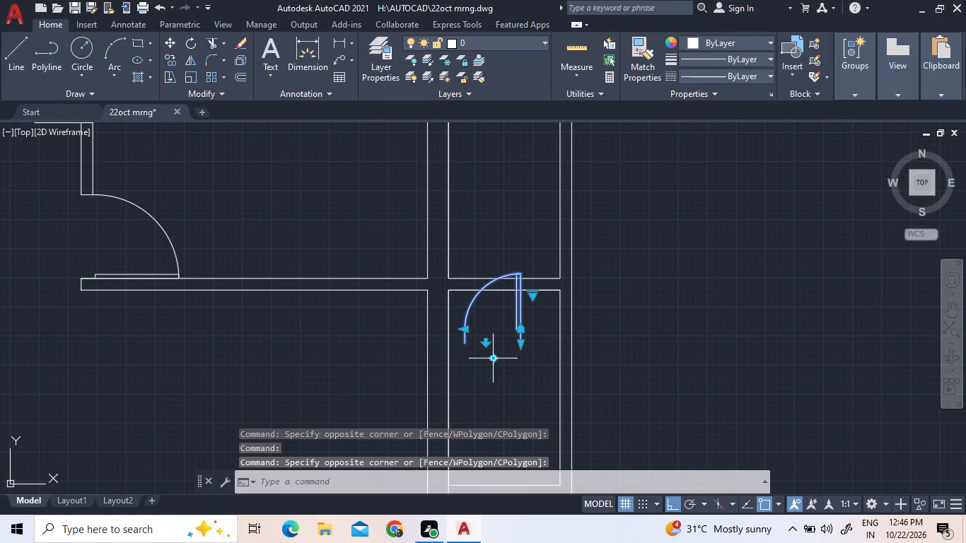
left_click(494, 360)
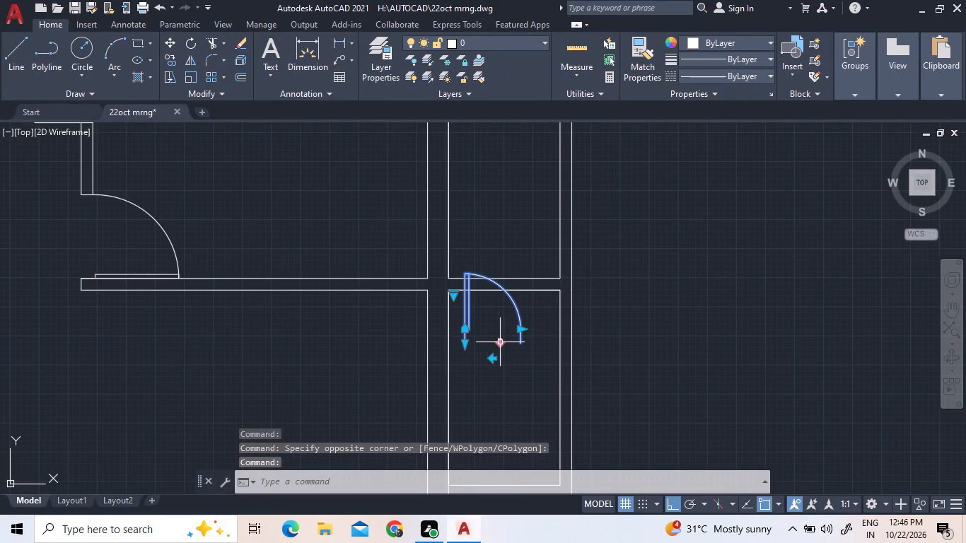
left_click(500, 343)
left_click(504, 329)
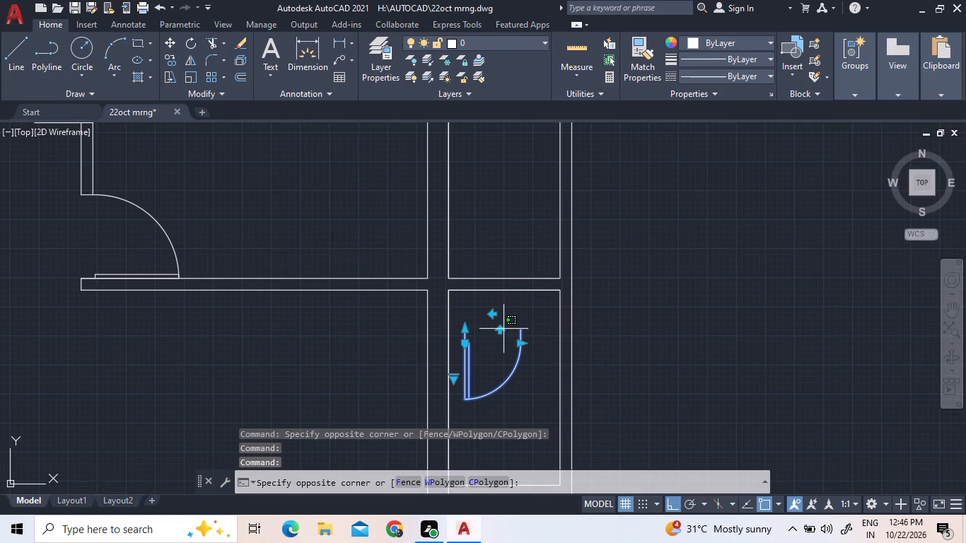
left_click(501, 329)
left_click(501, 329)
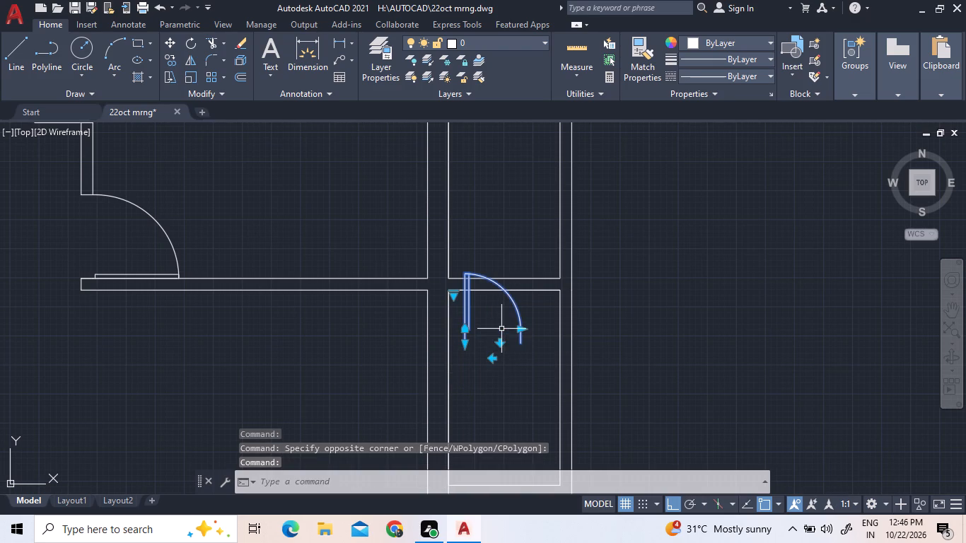
Rotate the copied door 270° about the lower endpoint of its hinge-side jamb line.
right_click(491, 326)
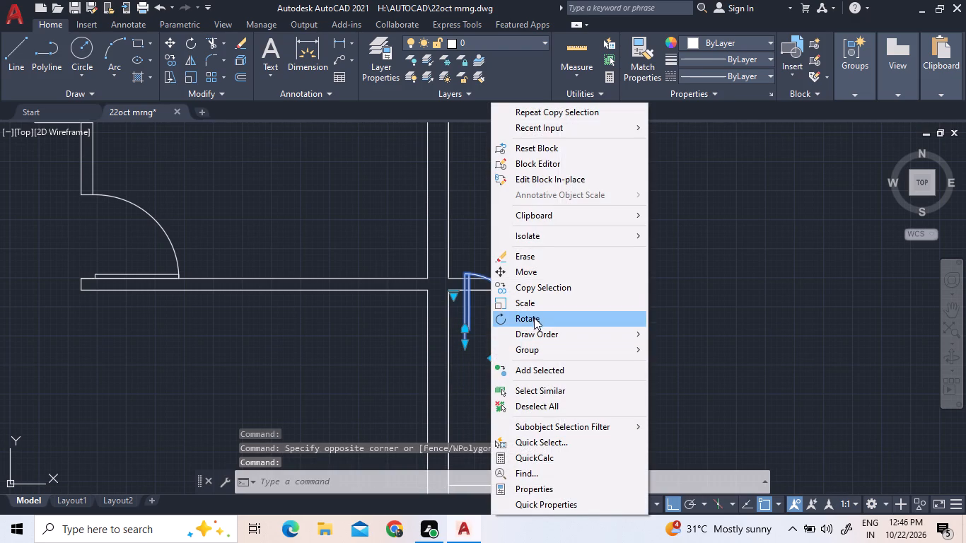
left_click(534, 317)
scroll(481, 351, "up", 3)
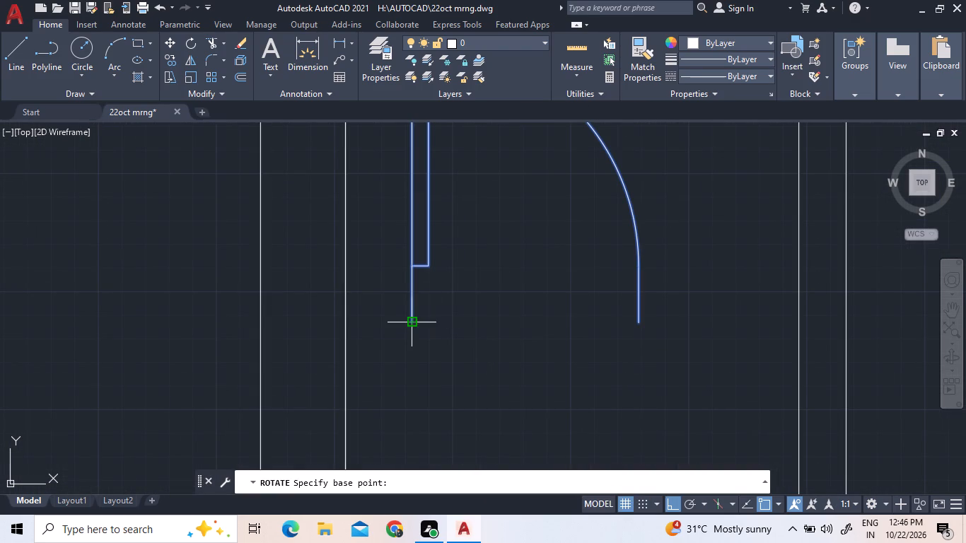
left_click(412, 325)
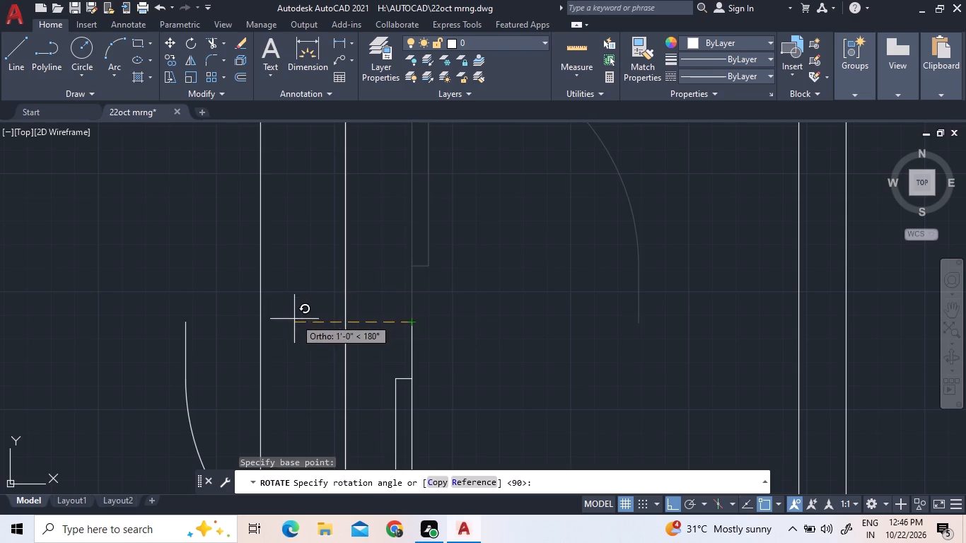
left_click(385, 387)
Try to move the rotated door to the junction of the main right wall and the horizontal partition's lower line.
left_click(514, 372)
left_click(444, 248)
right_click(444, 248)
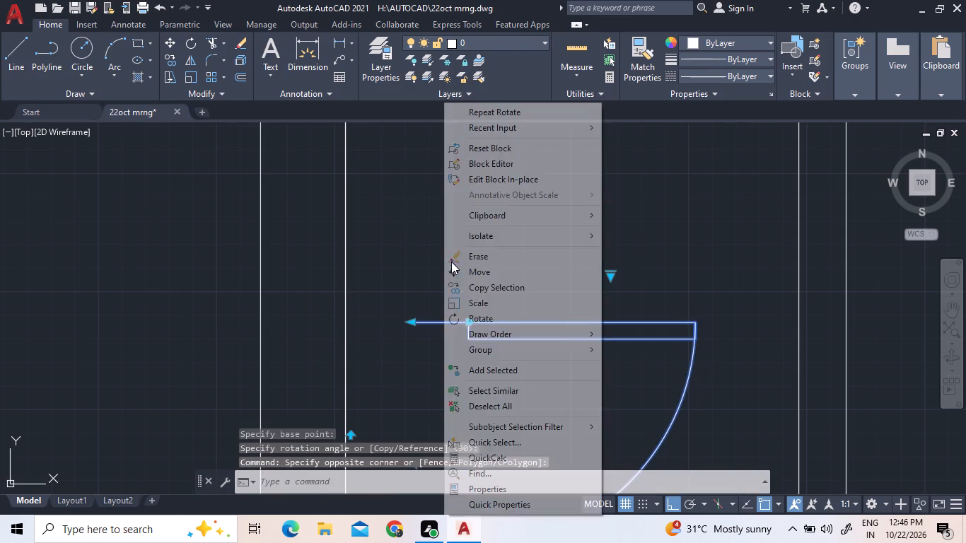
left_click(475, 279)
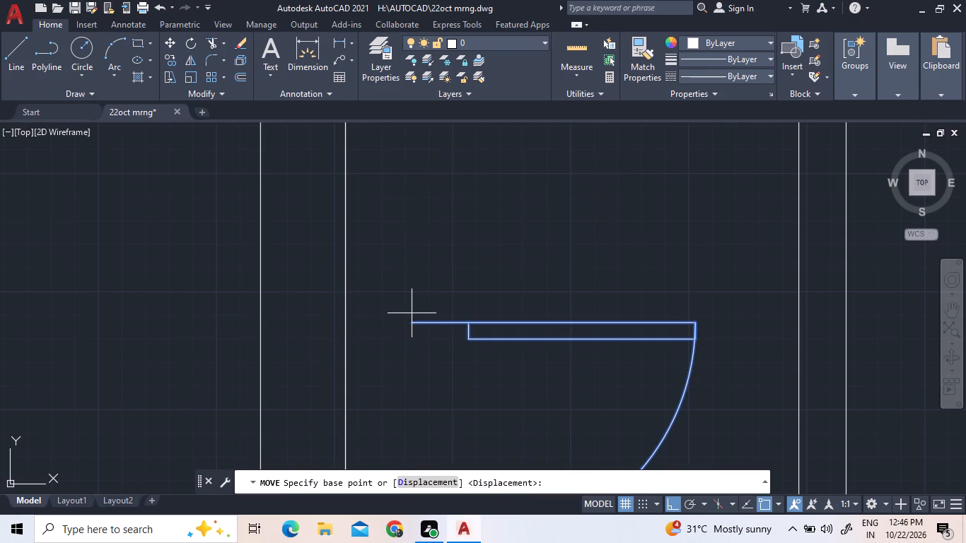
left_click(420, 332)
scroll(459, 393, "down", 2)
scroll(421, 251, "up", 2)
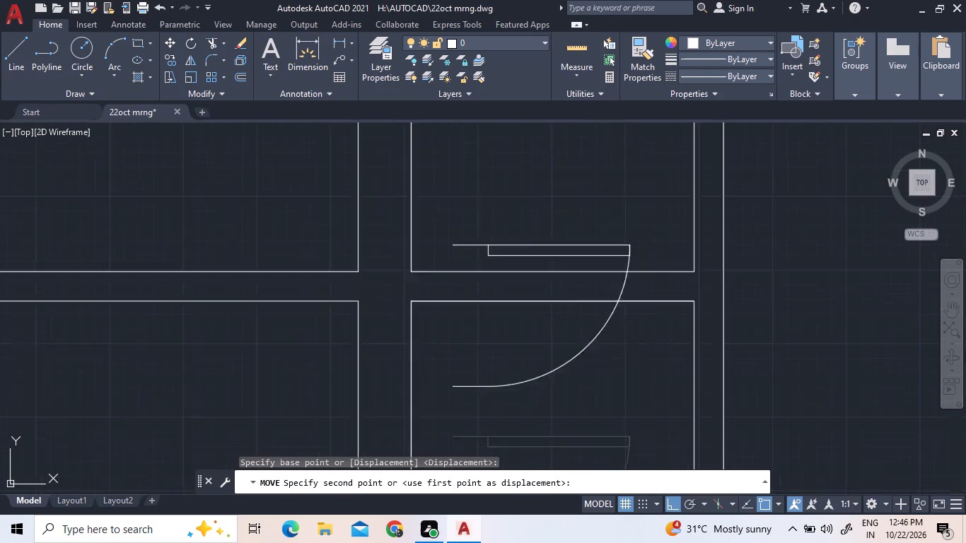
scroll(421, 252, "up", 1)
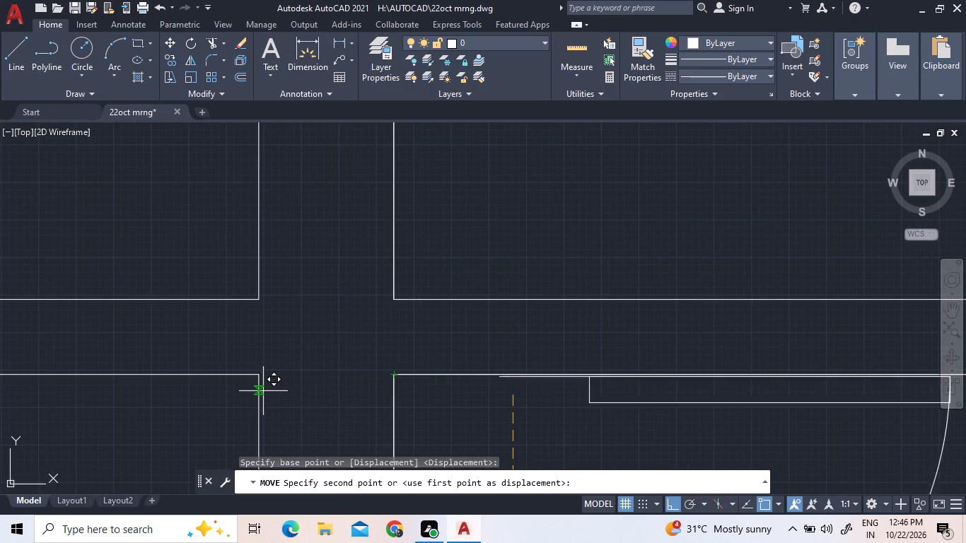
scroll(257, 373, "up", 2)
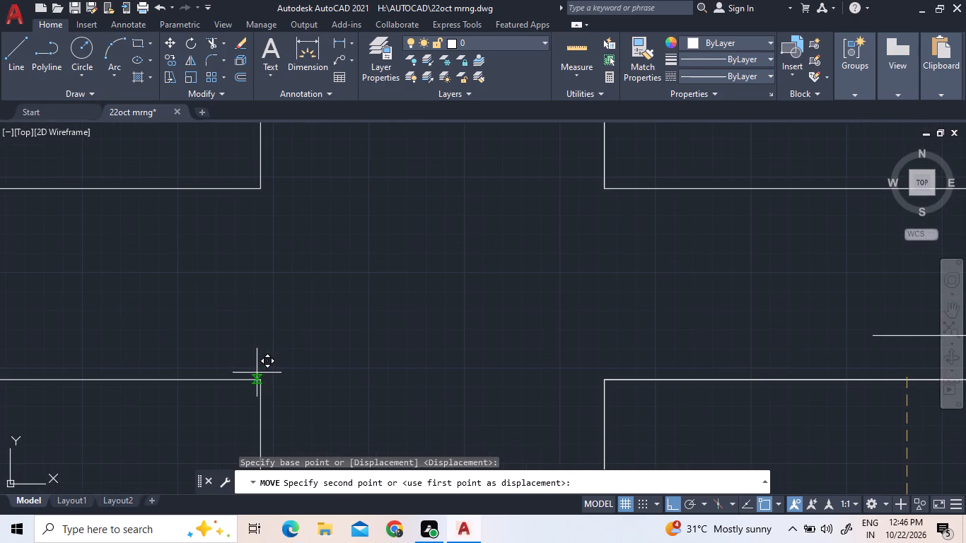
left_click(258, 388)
Move the door by its jamb endpoint onto the corner of the main right wall's inner line and the partition's lower line.
left_click(334, 377)
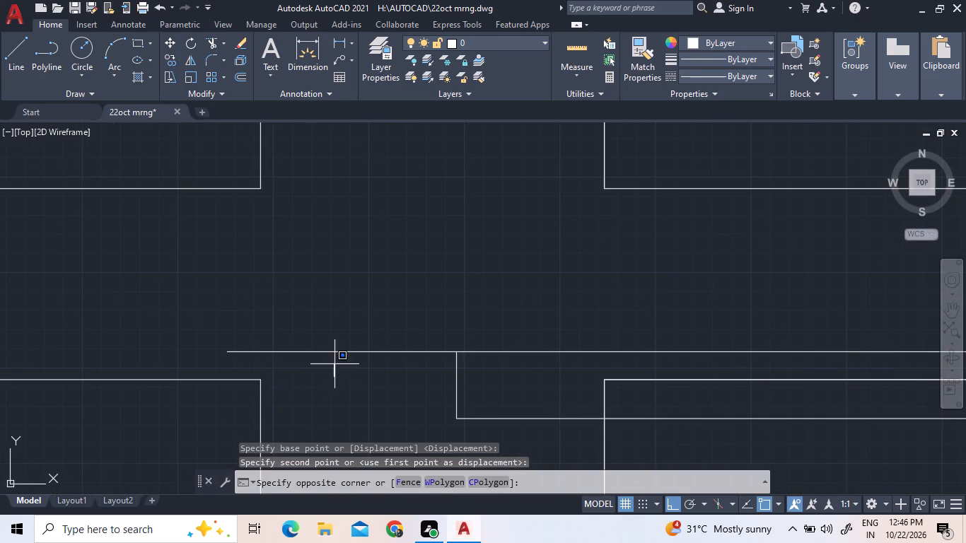
left_click(303, 307)
right_click(306, 305)
left_click(339, 274)
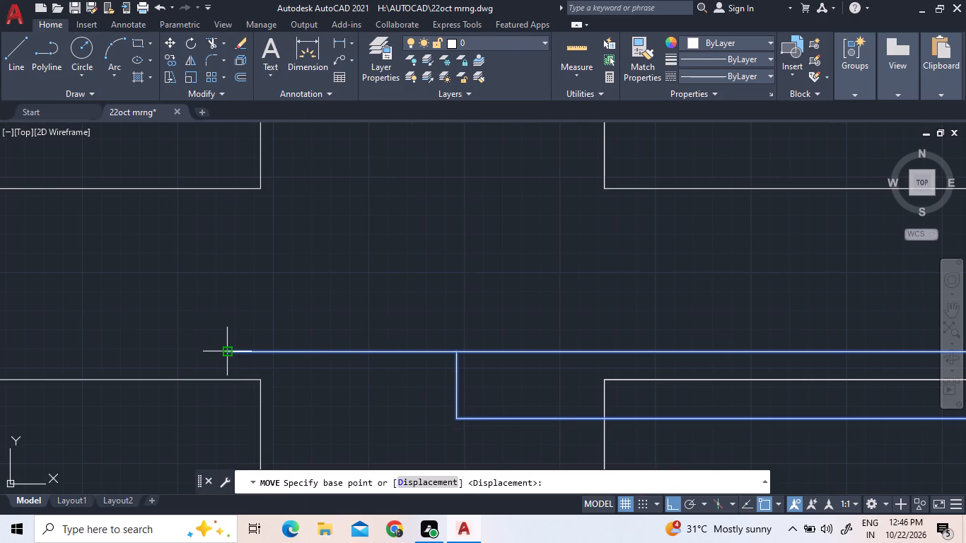
left_click(228, 355)
left_click(260, 380)
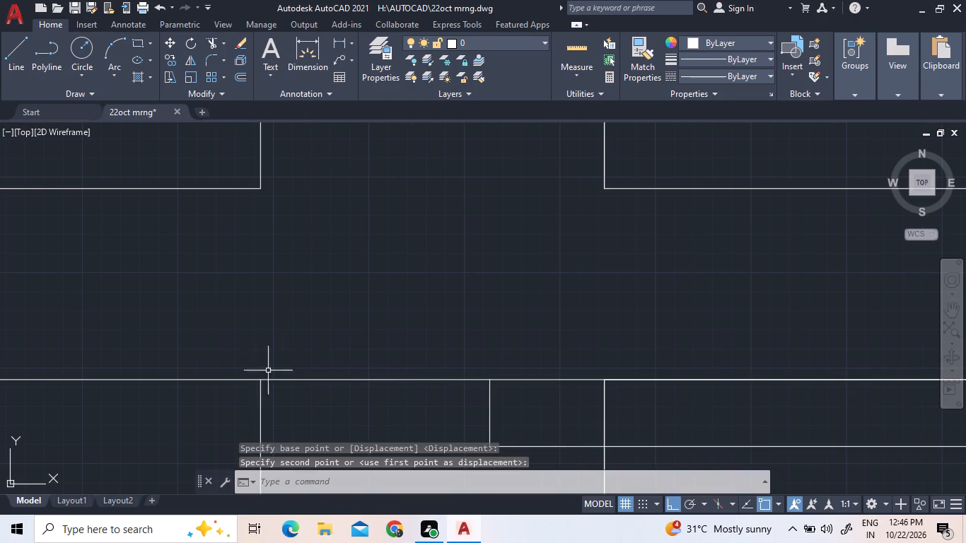
Mirror the door upward across the horizontal partition's upper line at the main right wall, keeping the original.
scroll(340, 330, "down", 4)
scroll(467, 378, "down", 3)
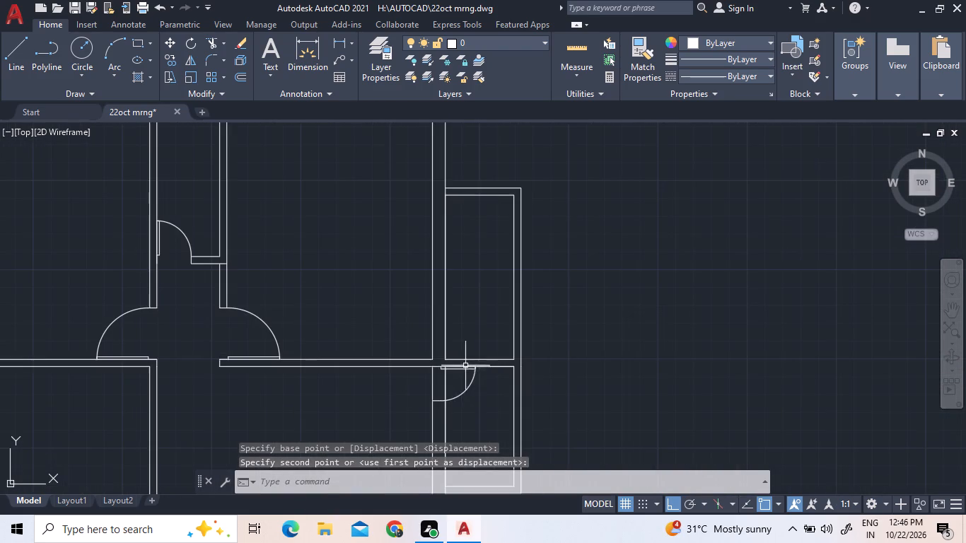
scroll(477, 418, "up", 2)
left_click(459, 378)
left_click(440, 324)
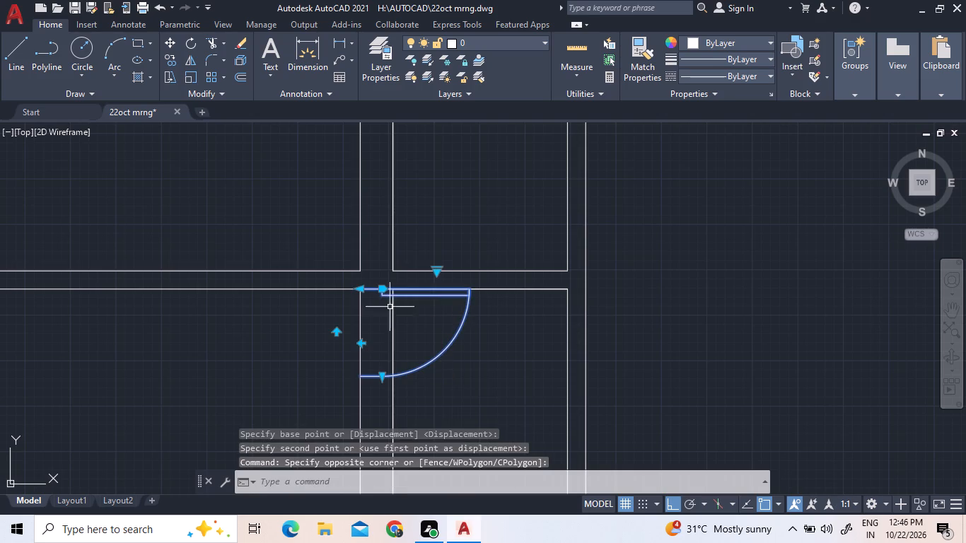
left_click(190, 64)
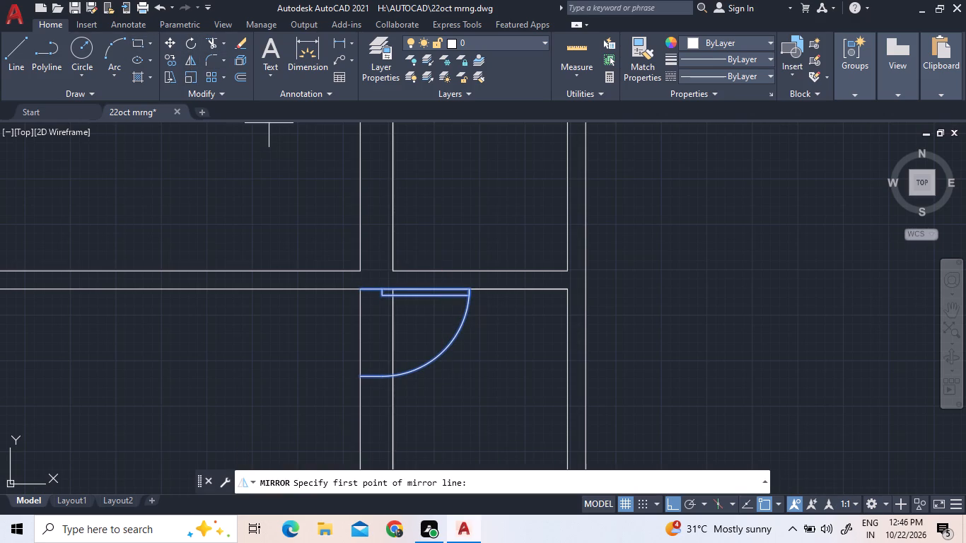
left_click(366, 277)
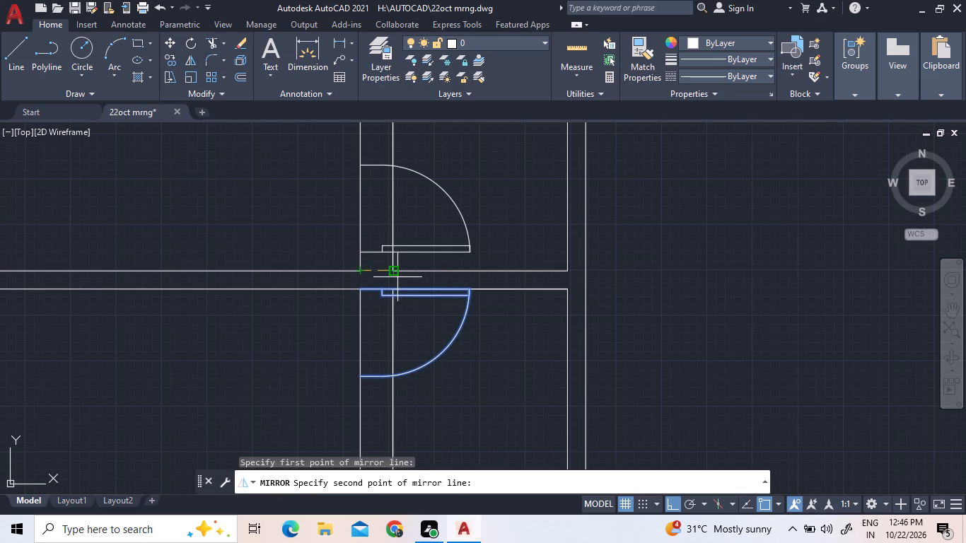
left_click(402, 277)
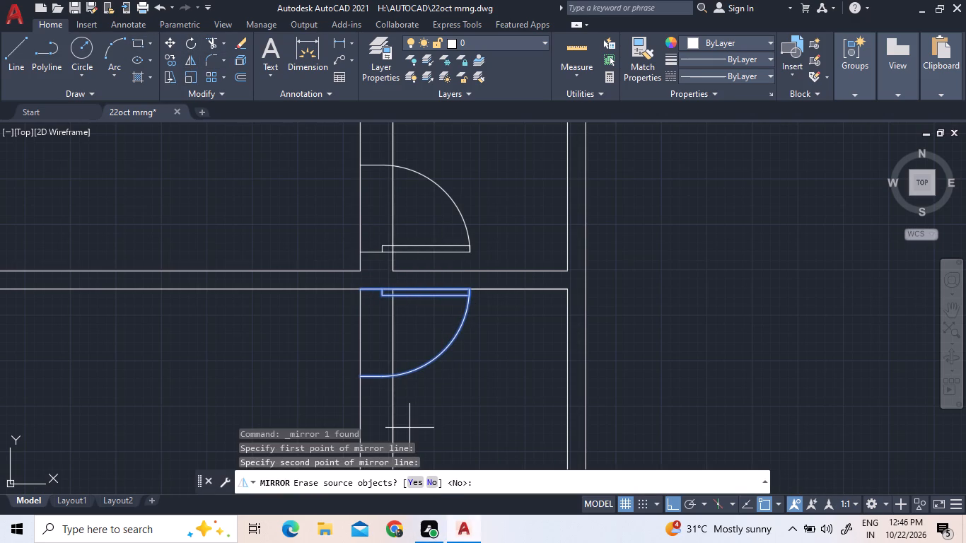
left_click(430, 487)
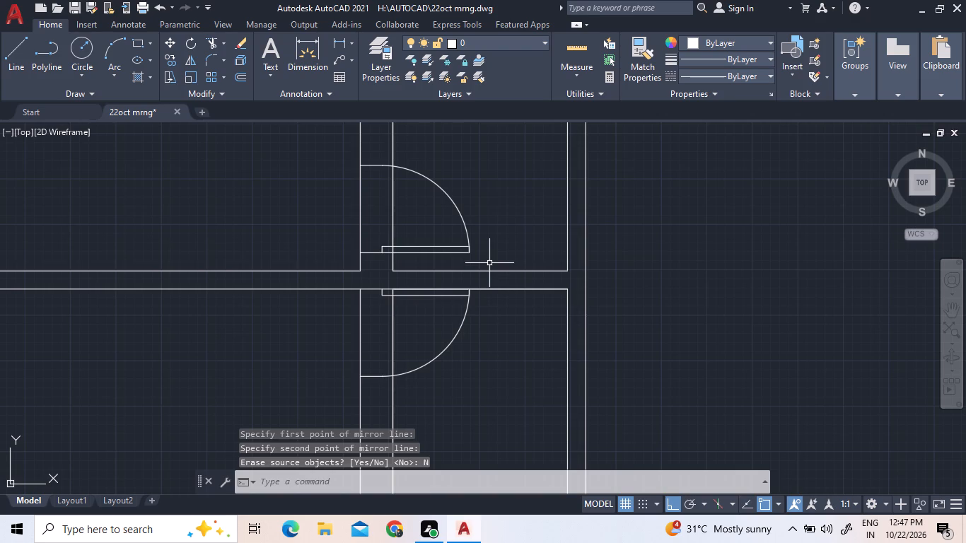
Move the upper mirrored door by its jamb endpoint down onto the corner of the main right wall's inner line and the partition's upper line.
left_click(490, 264)
left_click(447, 221)
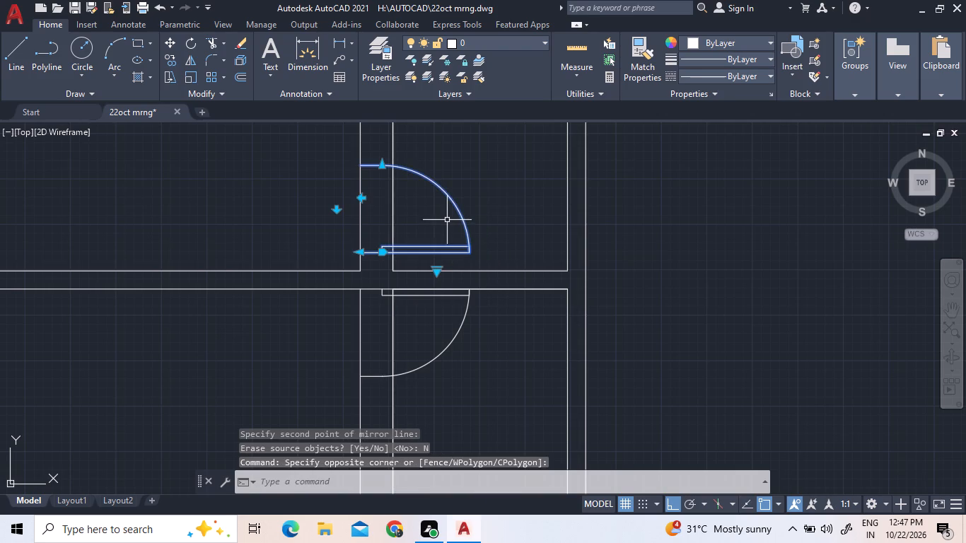
right_click(447, 220)
left_click(475, 275)
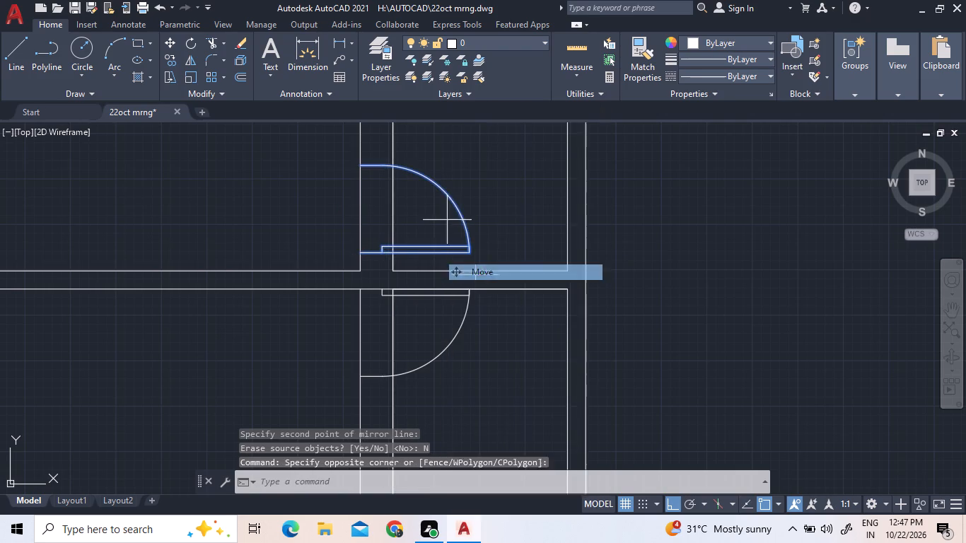
scroll(368, 275, "up", 3)
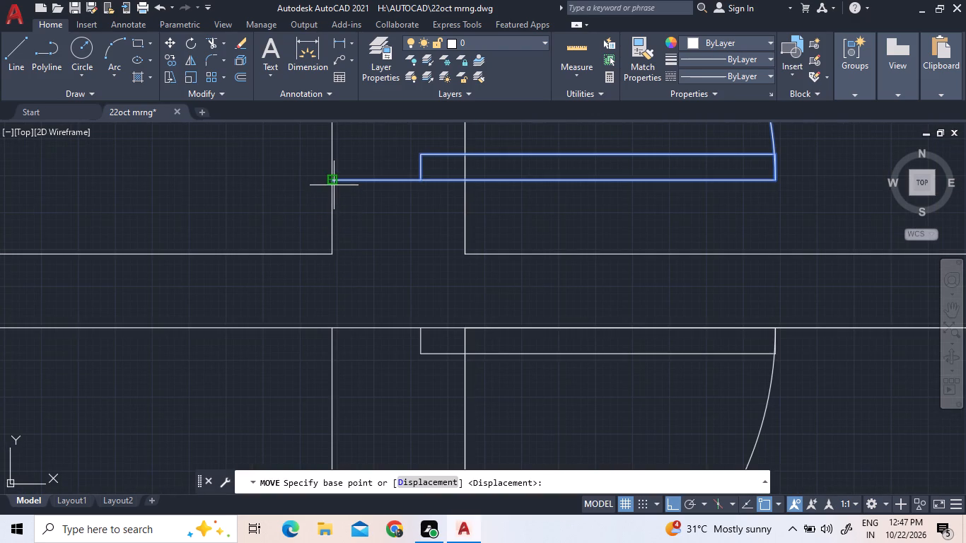
left_click(337, 180)
left_click(334, 253)
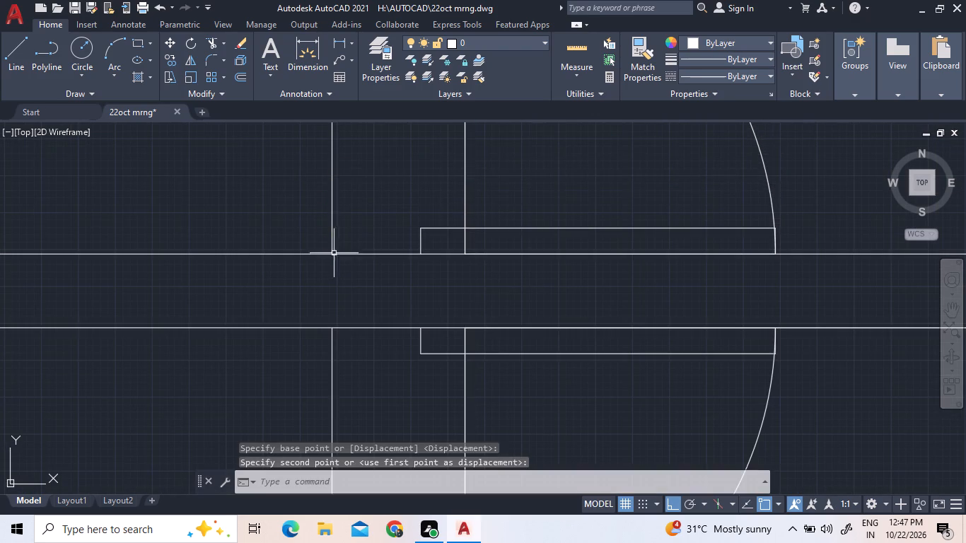
scroll(373, 226, "down", 4)
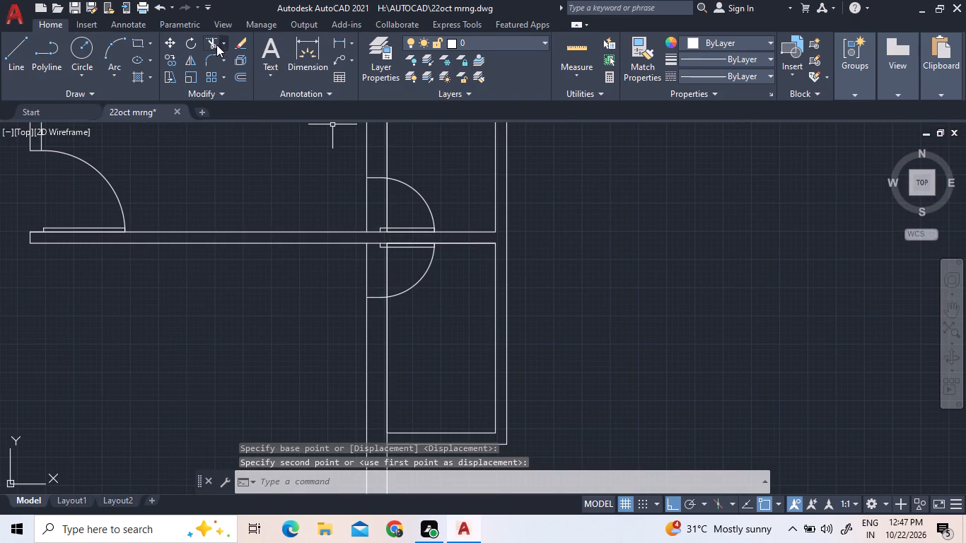
Trim both lines of the main right wall out of the upper door's opening, including the piece crossing the door leaf.
left_click(212, 44)
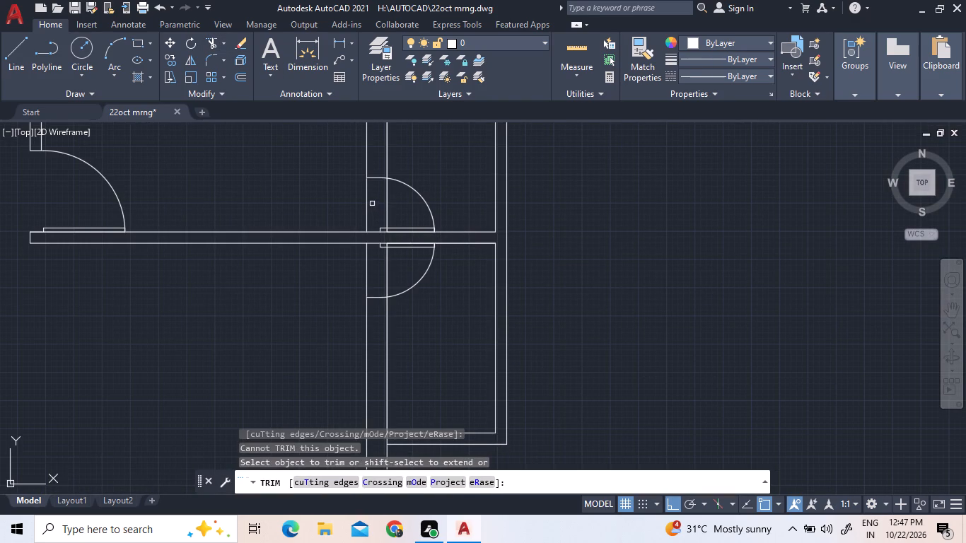
left_click(366, 206)
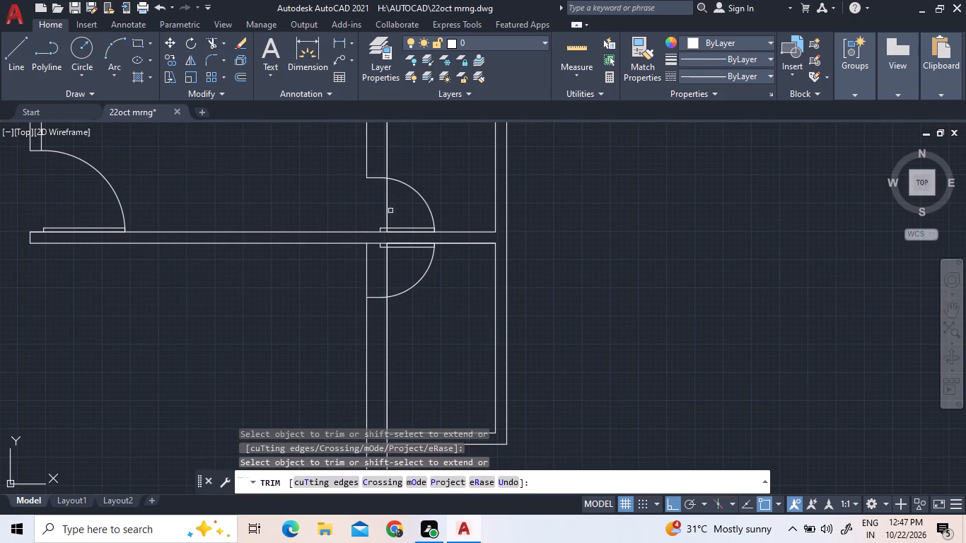
left_click(387, 221)
left_click(385, 212)
scroll(382, 233, "up", 3)
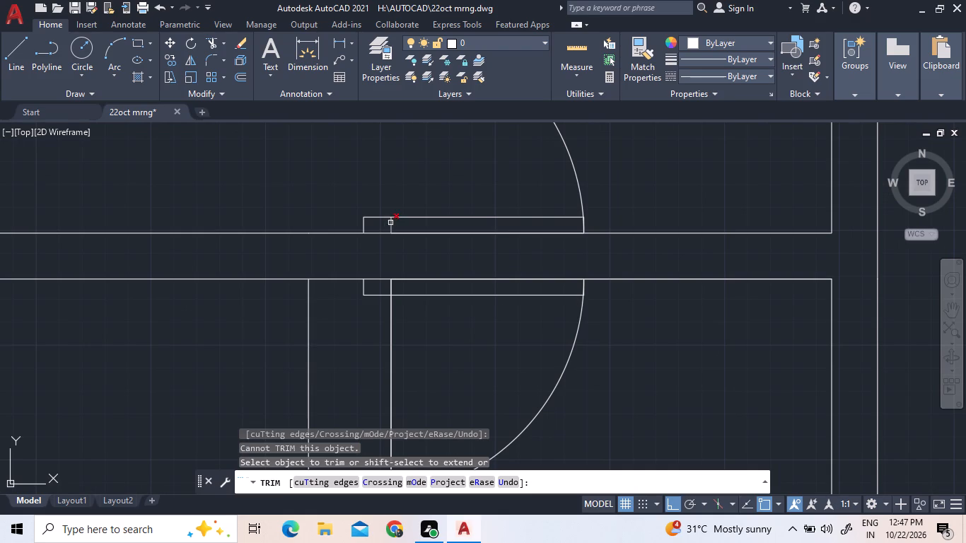
left_click(390, 223)
left_click(392, 225)
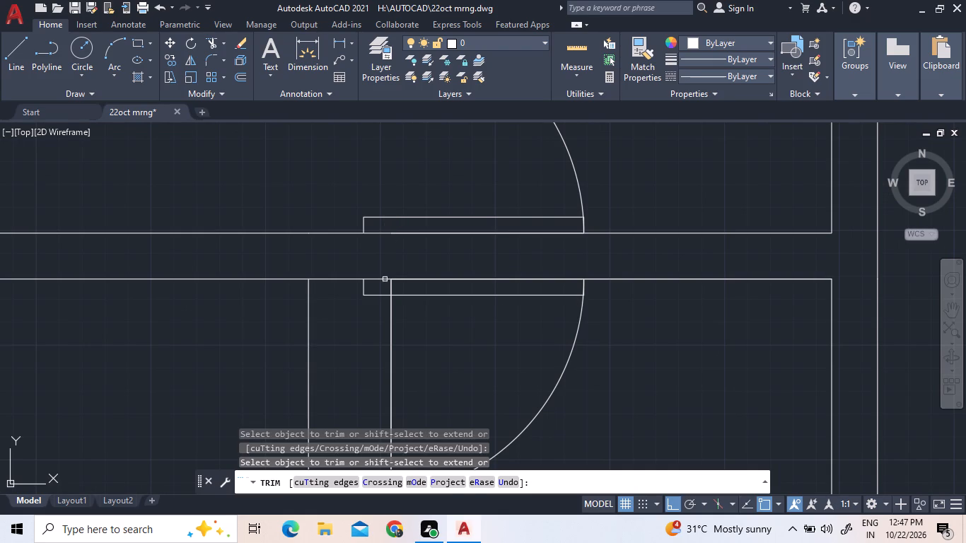
Trim the main right wall's outer line where it crosses the lower door's leaf.
triple_click(391, 285)
left_click(392, 325)
left_click(413, 341)
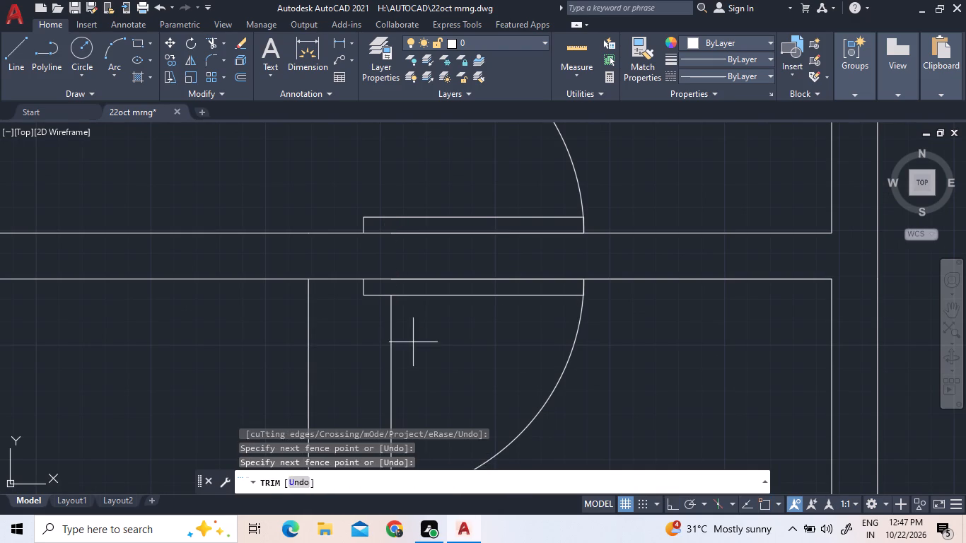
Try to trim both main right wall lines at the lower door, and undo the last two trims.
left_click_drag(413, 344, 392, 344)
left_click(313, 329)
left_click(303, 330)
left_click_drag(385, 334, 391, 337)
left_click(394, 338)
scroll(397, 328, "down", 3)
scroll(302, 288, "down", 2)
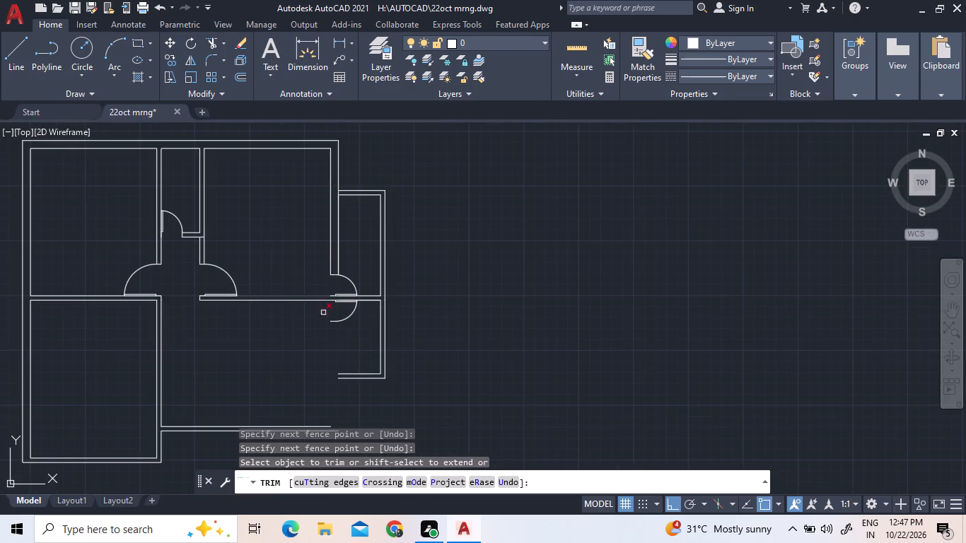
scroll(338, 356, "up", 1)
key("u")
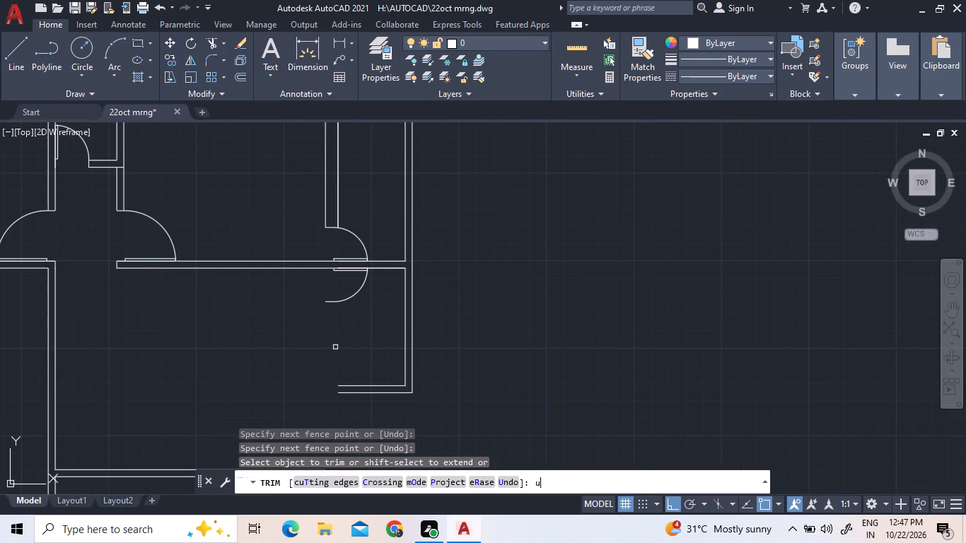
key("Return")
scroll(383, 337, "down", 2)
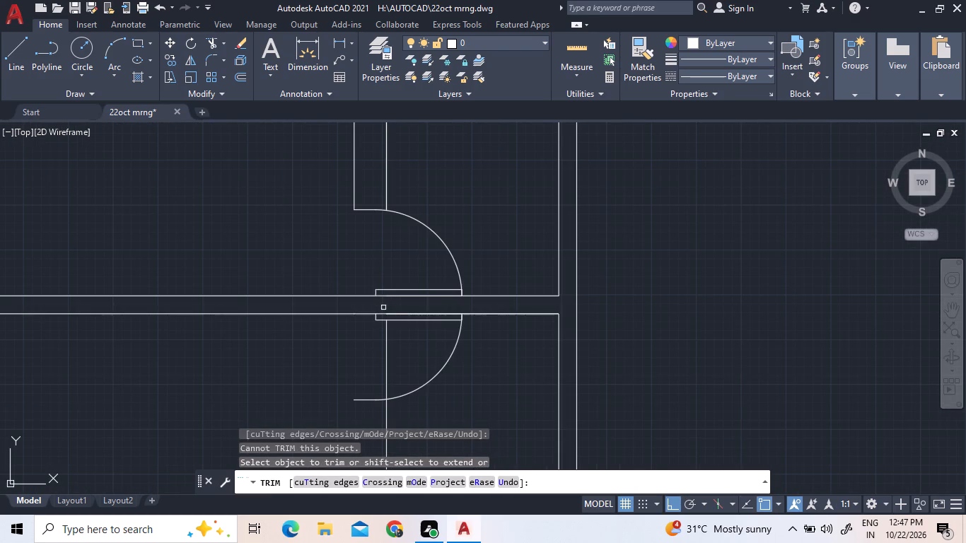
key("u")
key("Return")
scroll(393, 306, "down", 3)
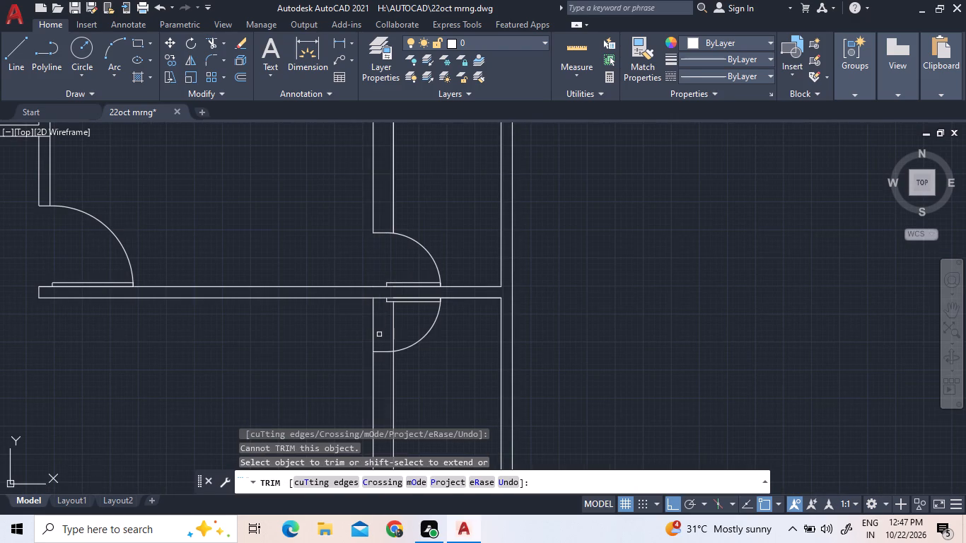
Trim both lines of the main right wall out of the lower door's opening between the partition and the jamb.
left_click(373, 331)
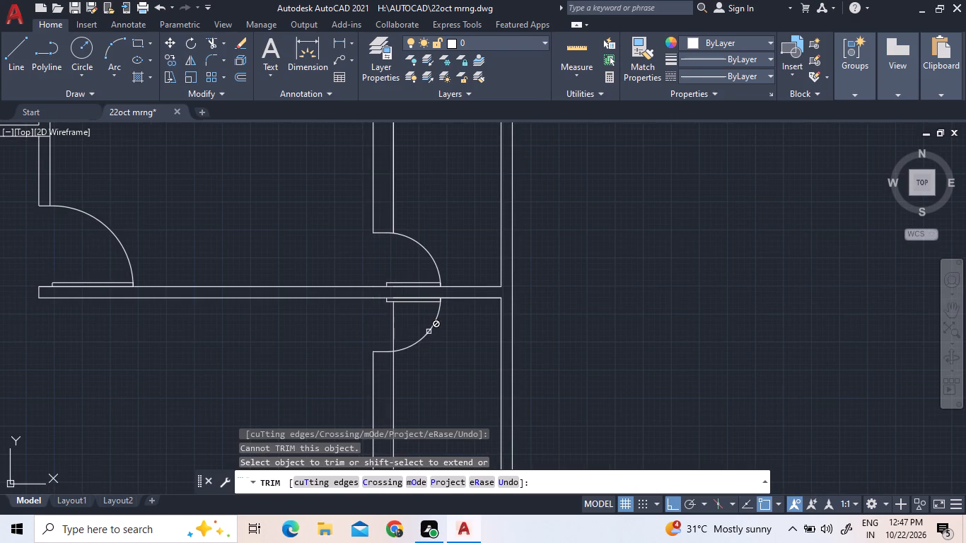
left_click(397, 328)
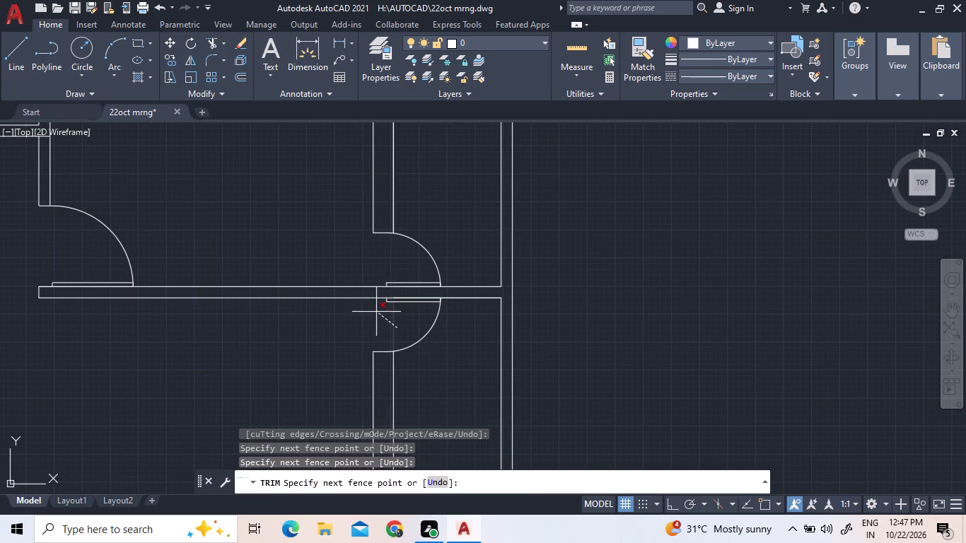
left_click(376, 317)
scroll(397, 312, "down", 2)
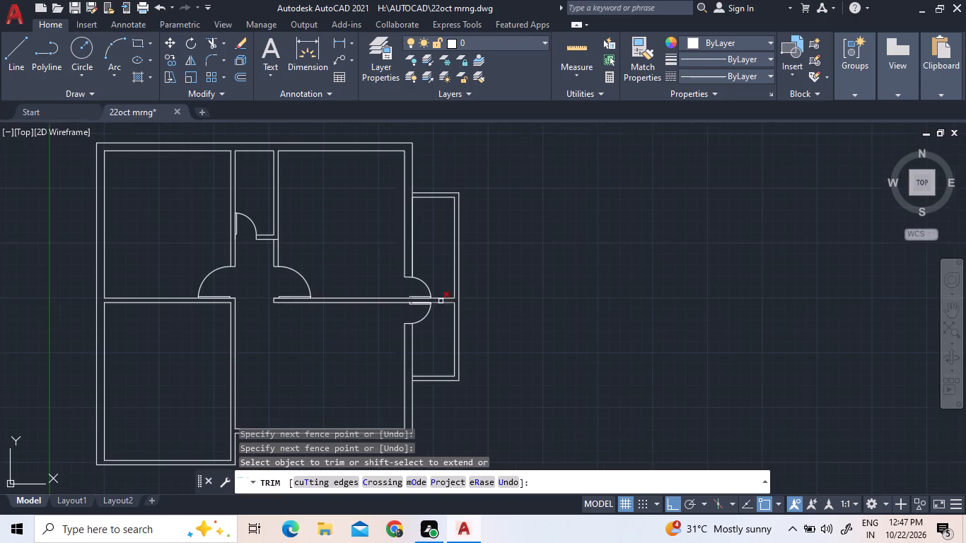
right_click(572, 279)
left_click(598, 293)
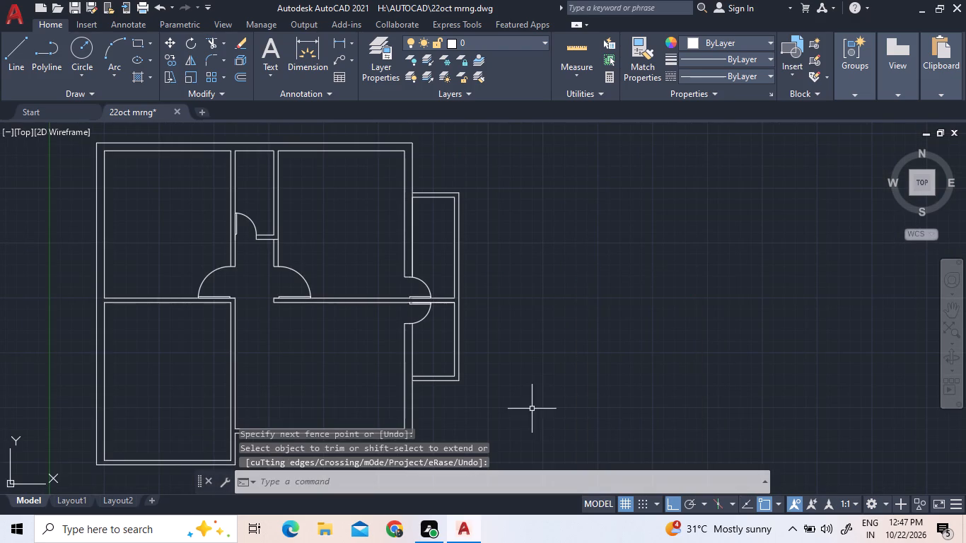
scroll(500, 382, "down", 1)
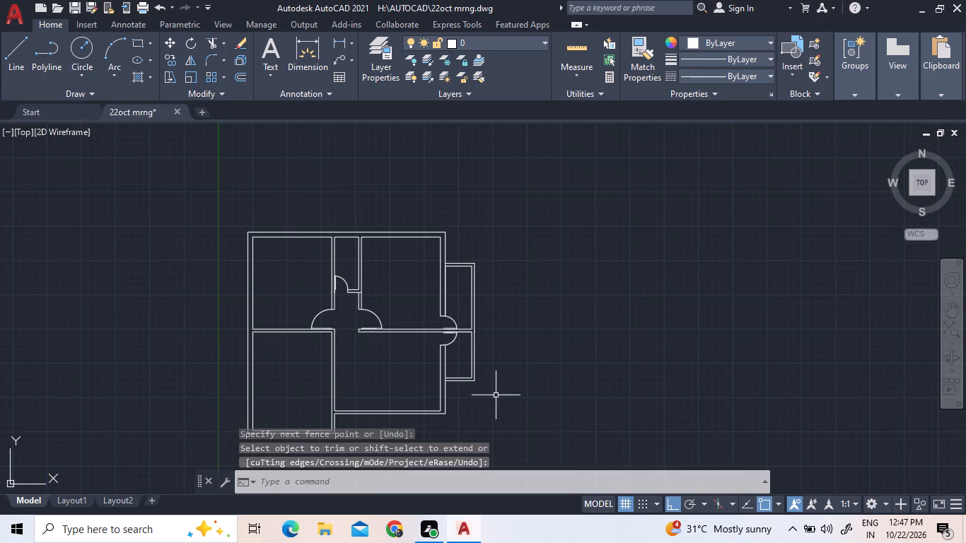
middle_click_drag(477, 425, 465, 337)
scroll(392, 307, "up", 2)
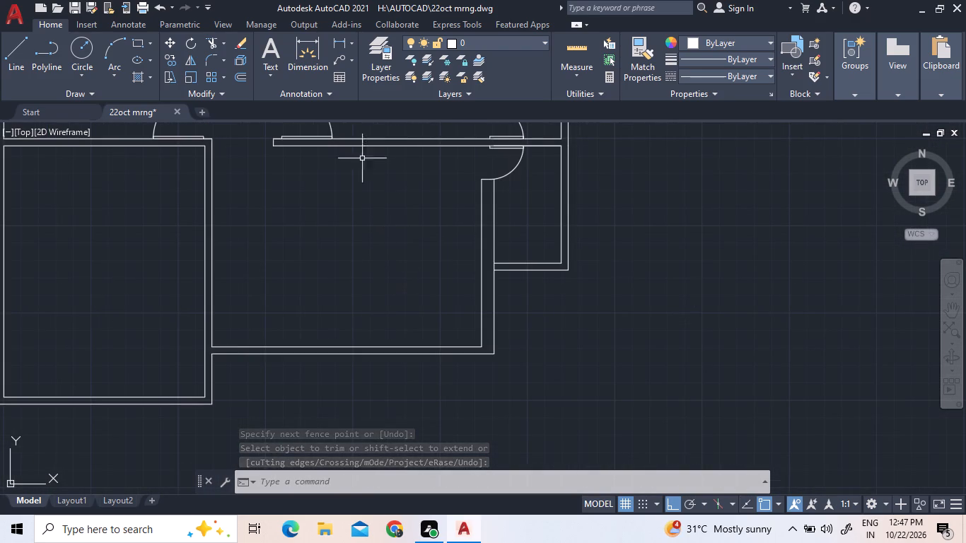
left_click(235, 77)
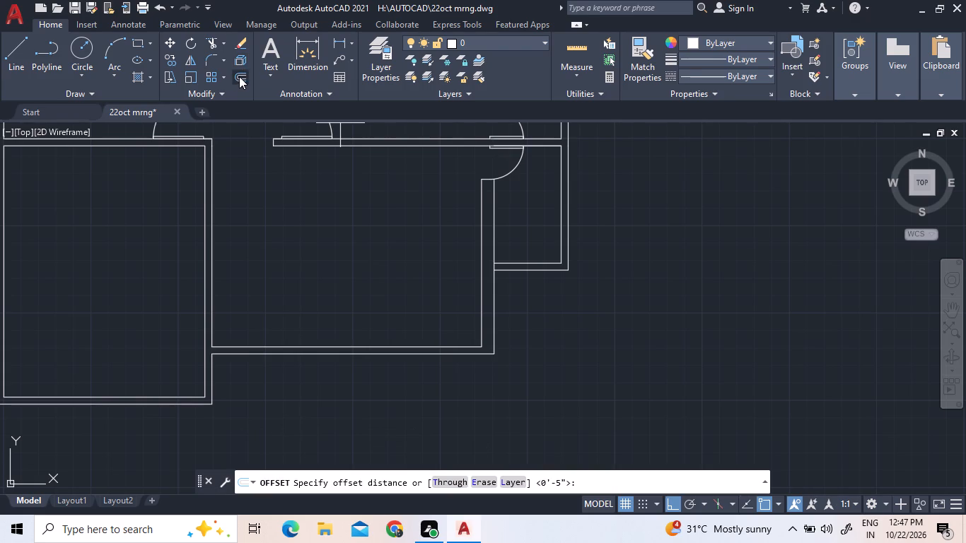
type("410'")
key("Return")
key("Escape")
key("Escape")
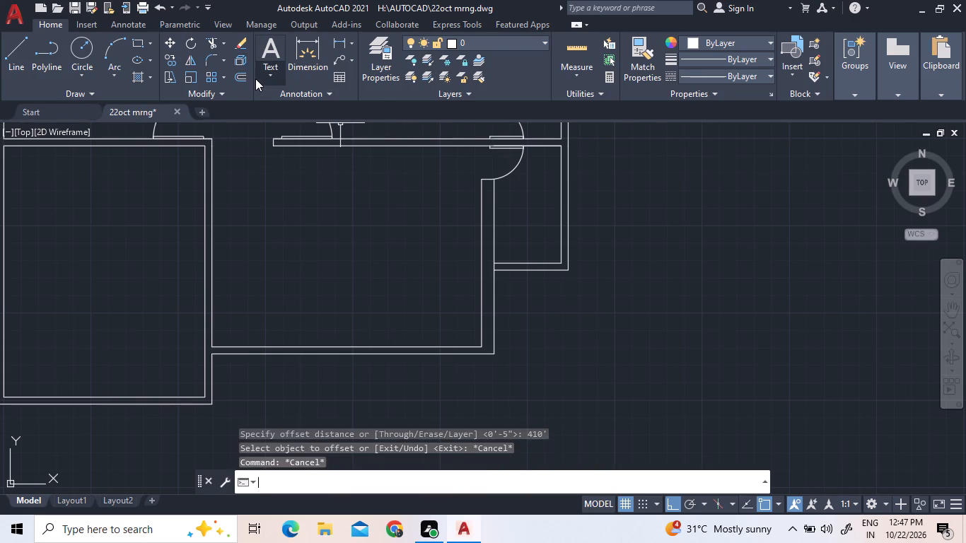
Offset the main right wall's inner line below the lower door by 10' into the lower middle room.
key("o")
key("Return")
key("1")
key("0")
key("apostrophe")
key("Return")
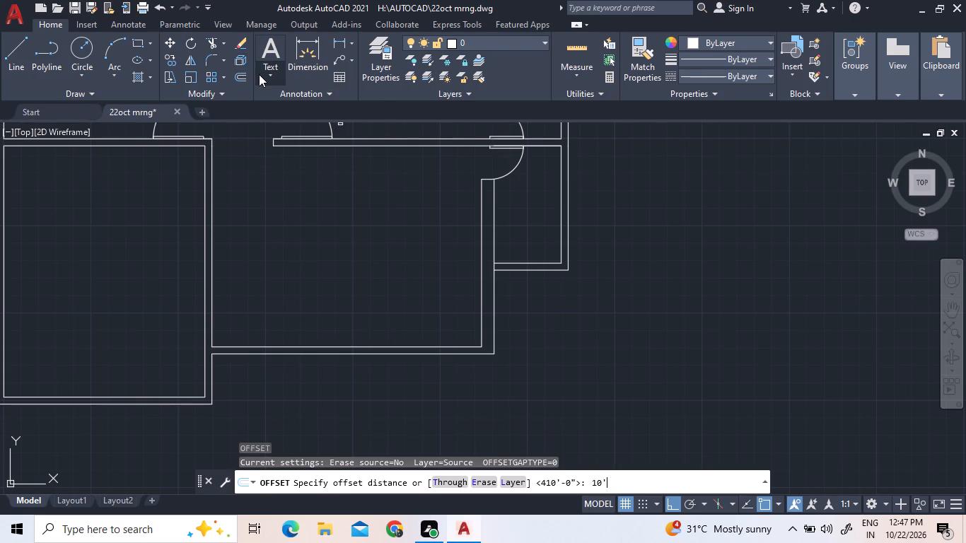
left_click(481, 288)
left_click(446, 293)
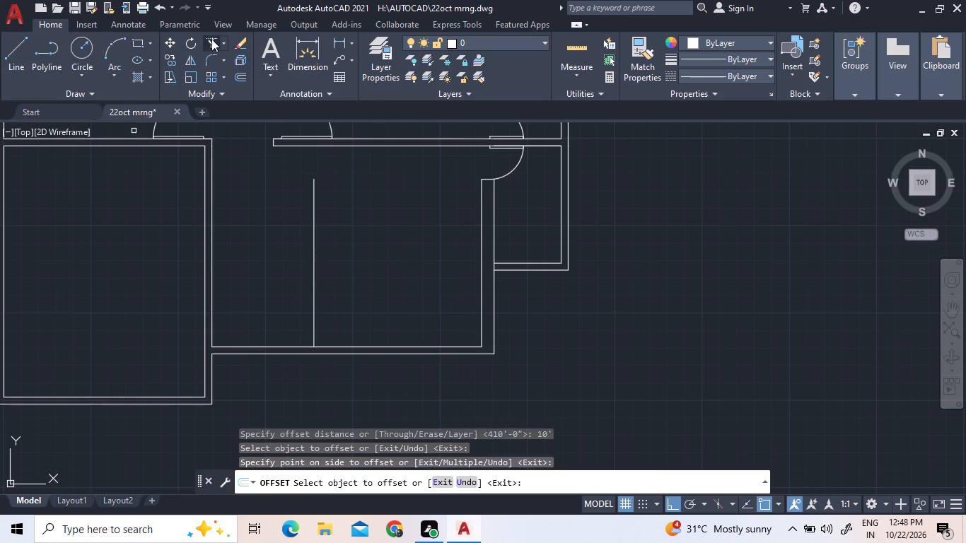
Offset the new vertical line by 5" on the side away from the main right wall.
left_click(246, 78)
type("5\"")
key("Return")
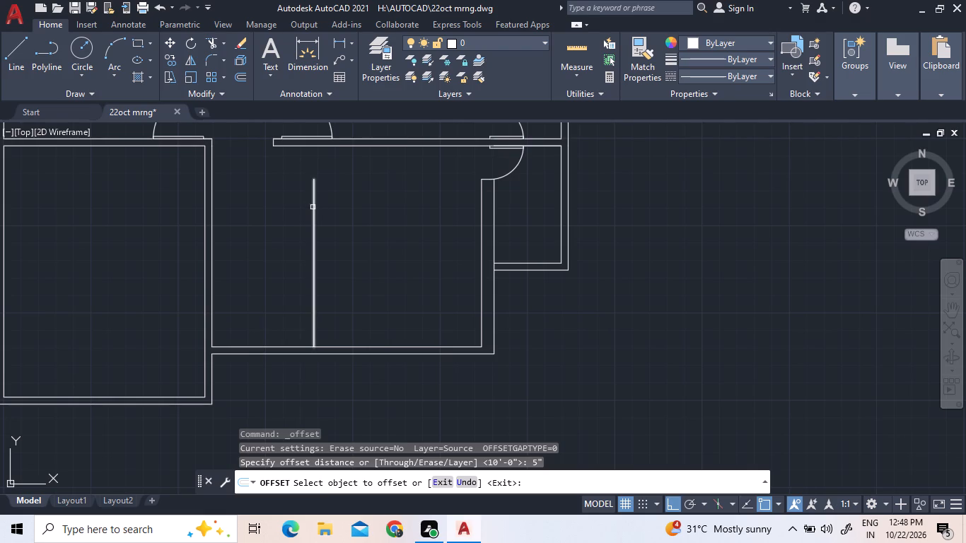
left_click(313, 209)
left_click(303, 210)
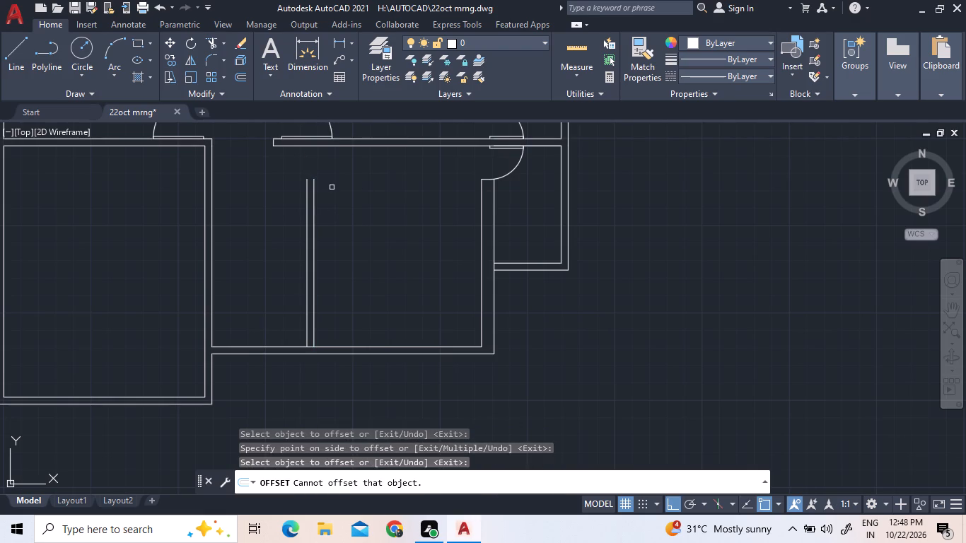
right_click_drag(359, 261, 370, 261)
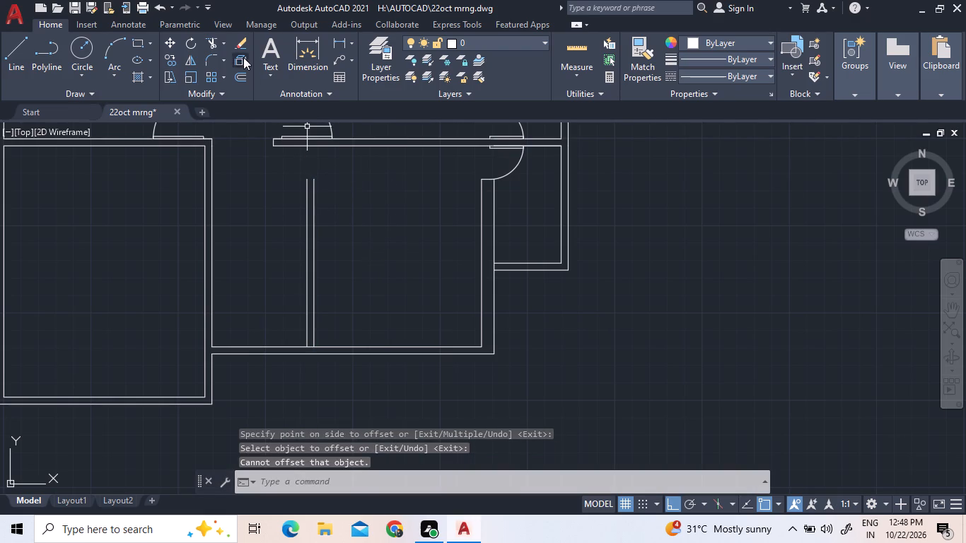
Extend the two new vertical partition lines up to the horizontal partition's lower line.
left_click(221, 45)
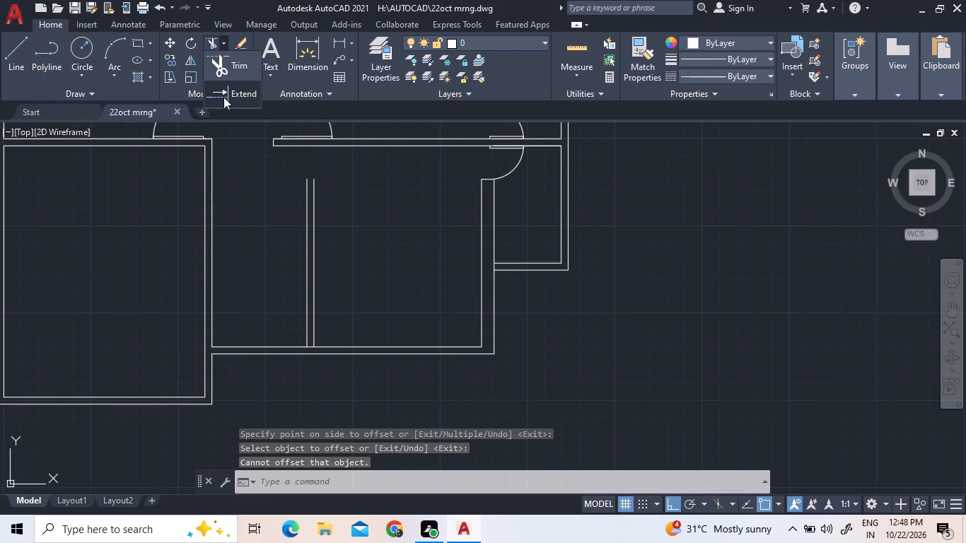
left_click(222, 93)
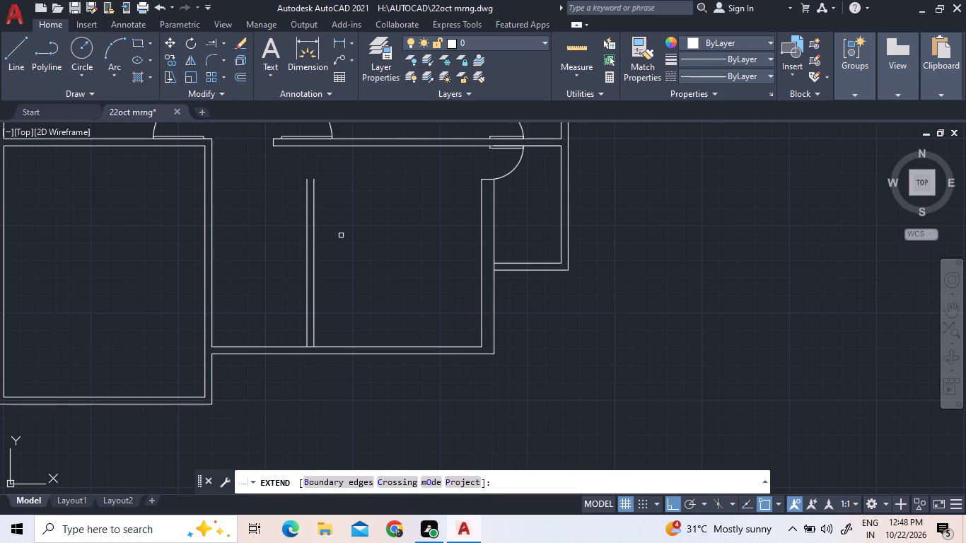
left_click(341, 235)
left_click(259, 221)
scroll(309, 144, "up", 2)
Trim the horizontal partition's lower line between the two new vertical partition lines to open the junction.
left_click(222, 45)
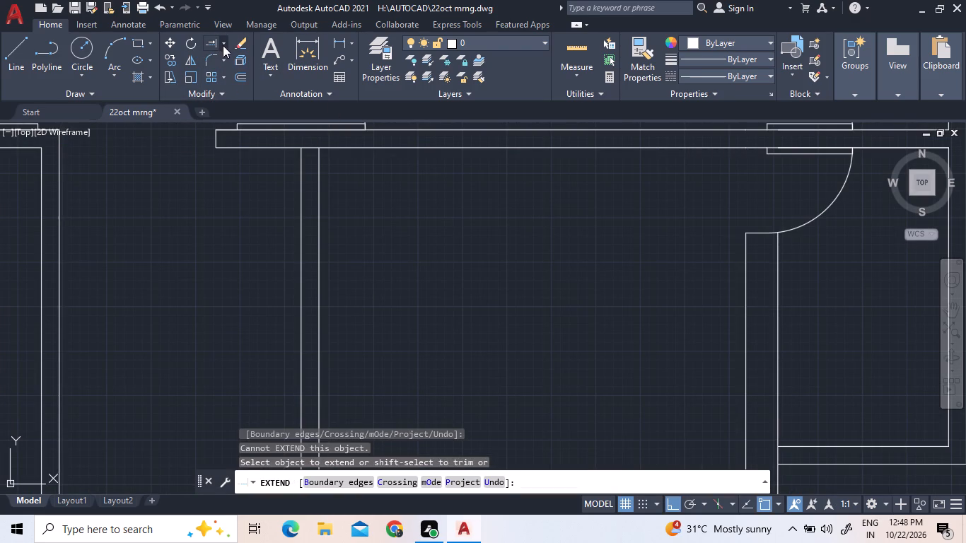
left_click(226, 54)
left_click(308, 148)
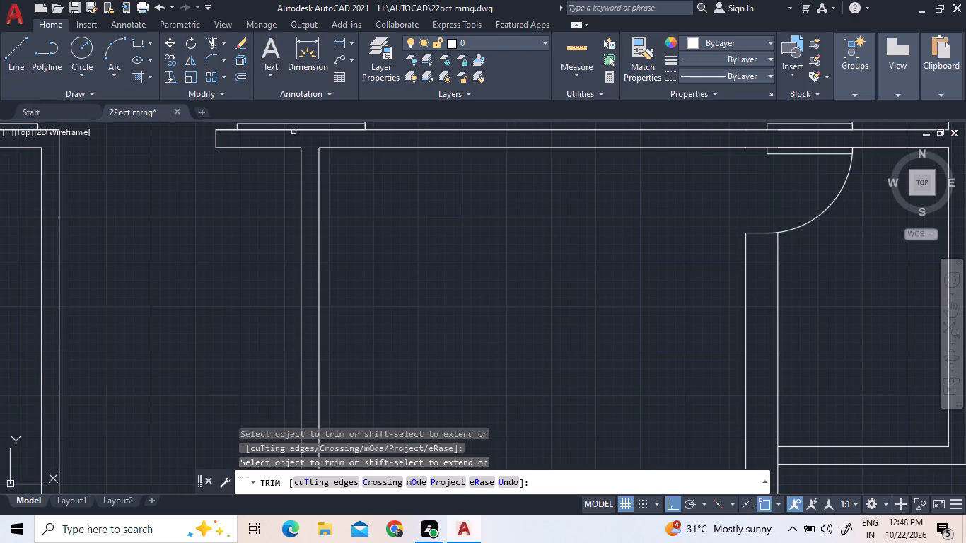
right_click(469, 273)
left_click(501, 285)
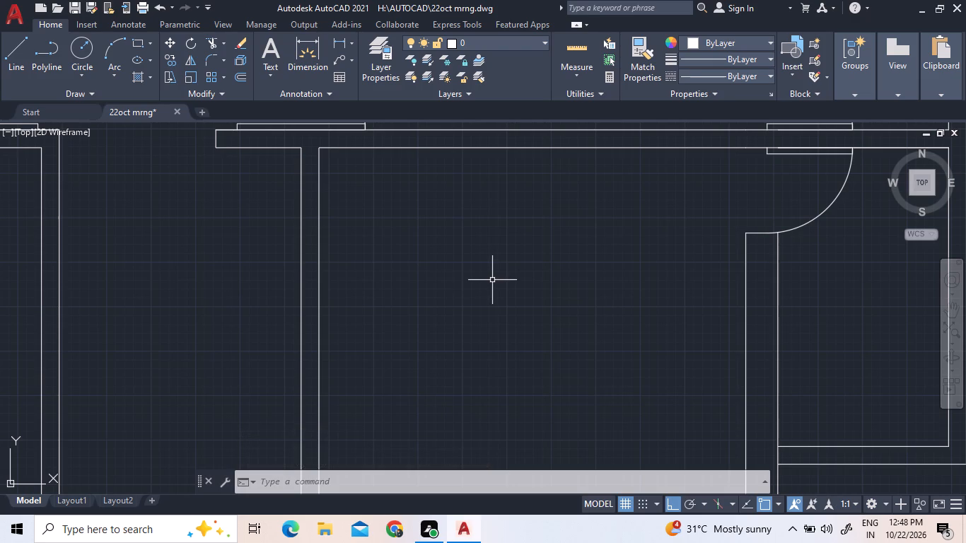
Copy the door above the horizontal partition in the upper-left room about 4.5' straight down onto the lower-left room's vertical partition.
scroll(390, 291, "down", 2)
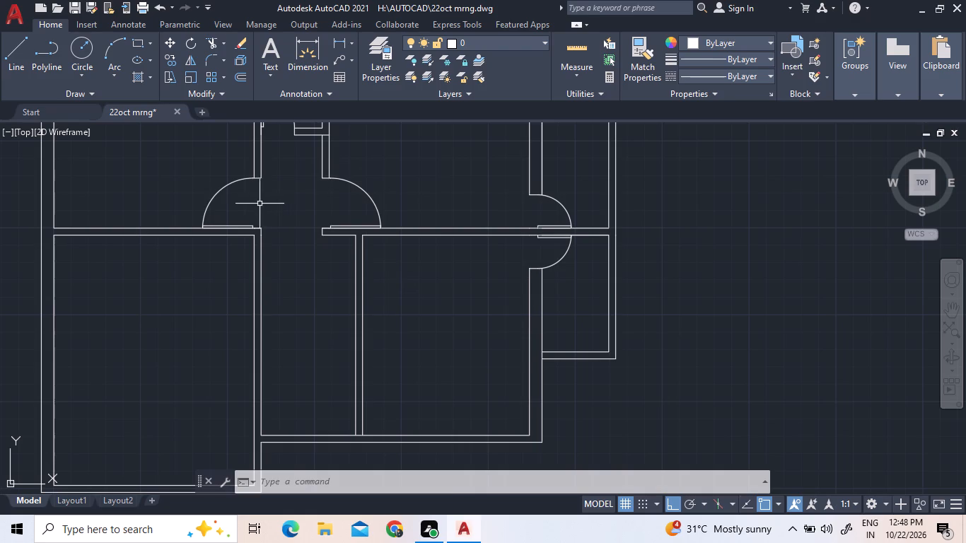
left_click(258, 204)
left_click(133, 193)
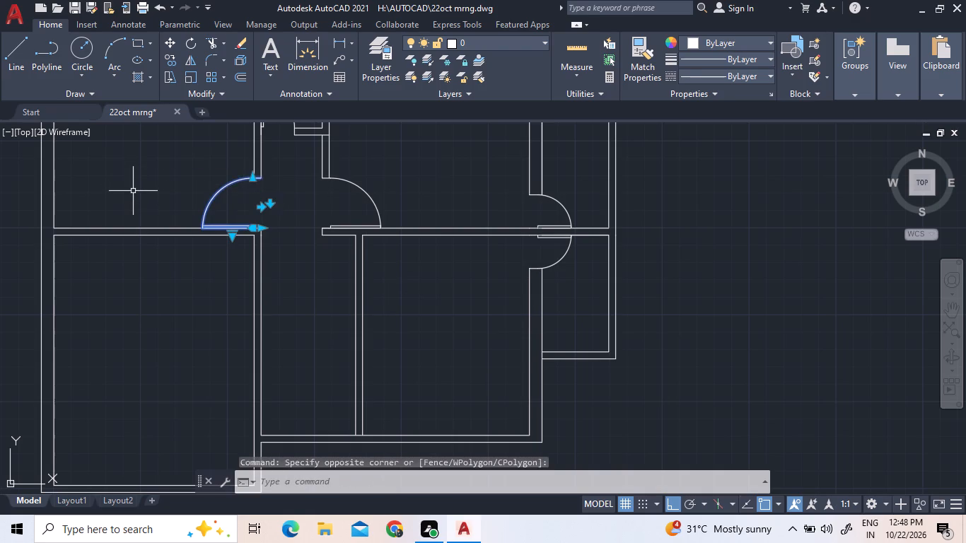
right_click(133, 191)
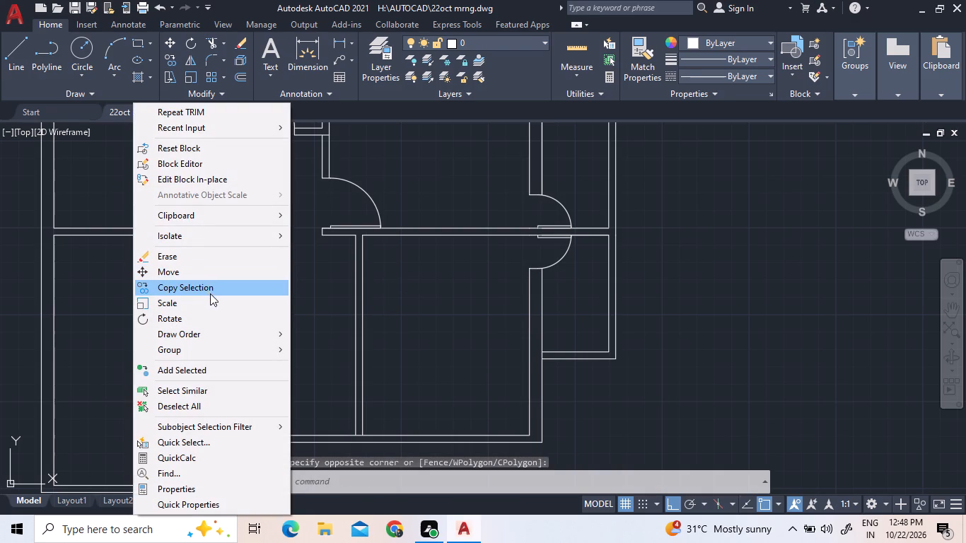
left_click(210, 293)
left_click(235, 214)
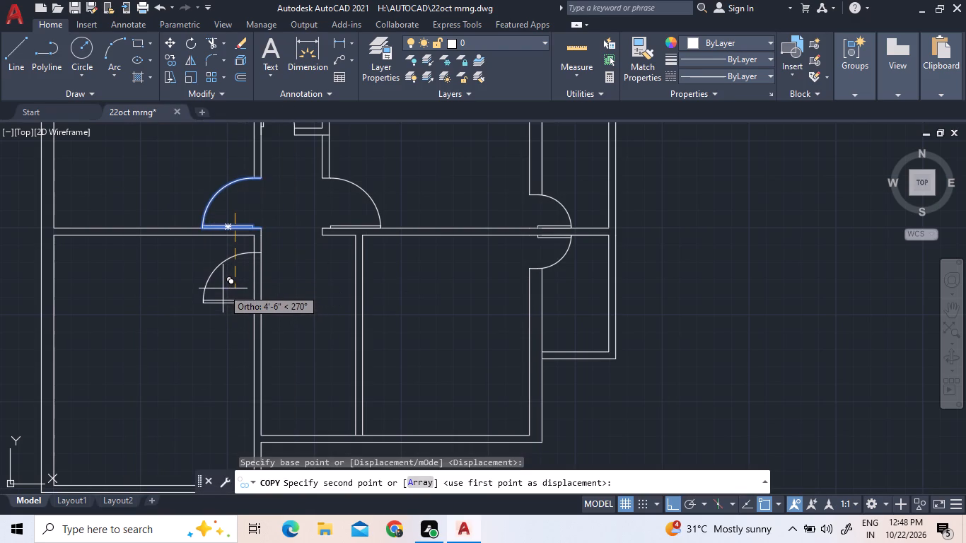
left_click(223, 286)
right_click(316, 322)
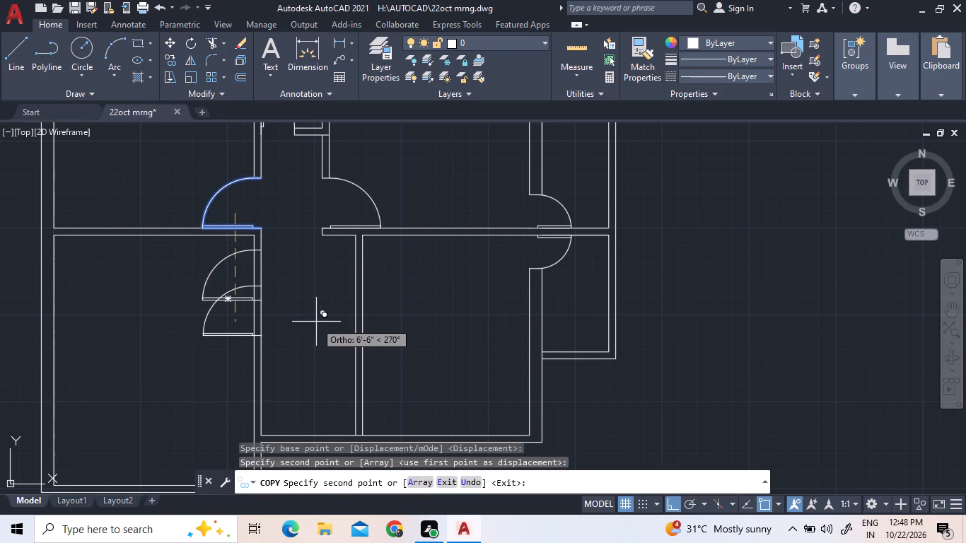
left_click(385, 143)
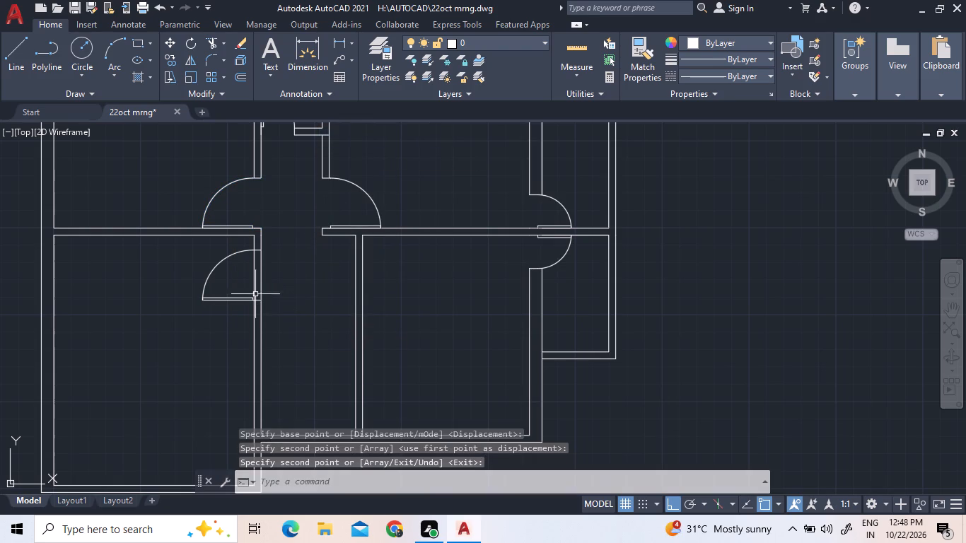
Flip the copied lower-left door vertically so its leaf is at the upper end of the opening.
scroll(232, 281, "up", 2)
left_click(245, 374)
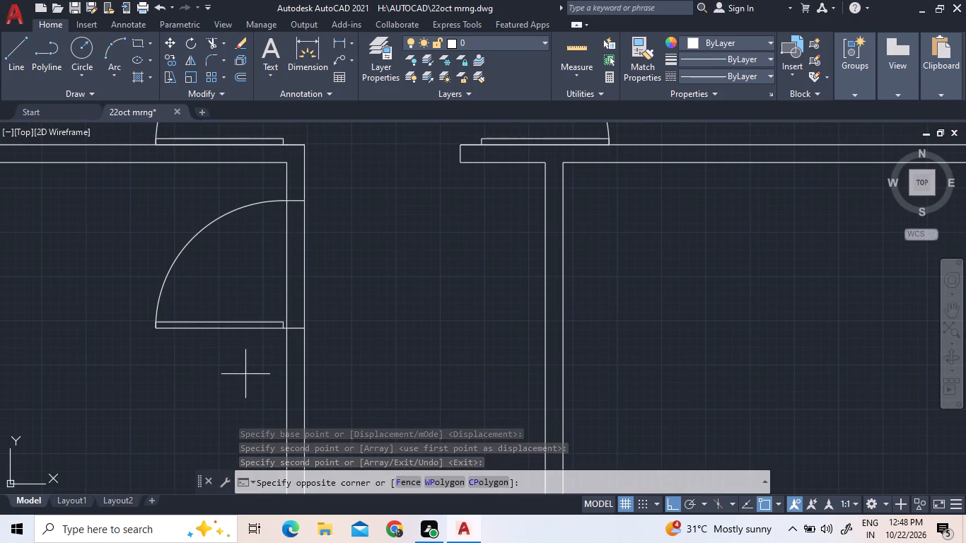
left_click(212, 308)
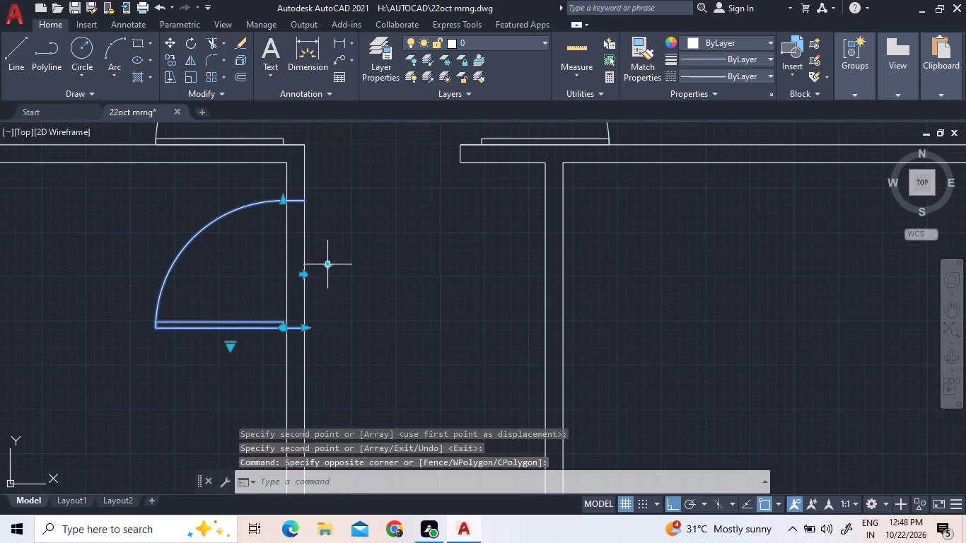
left_click(325, 267)
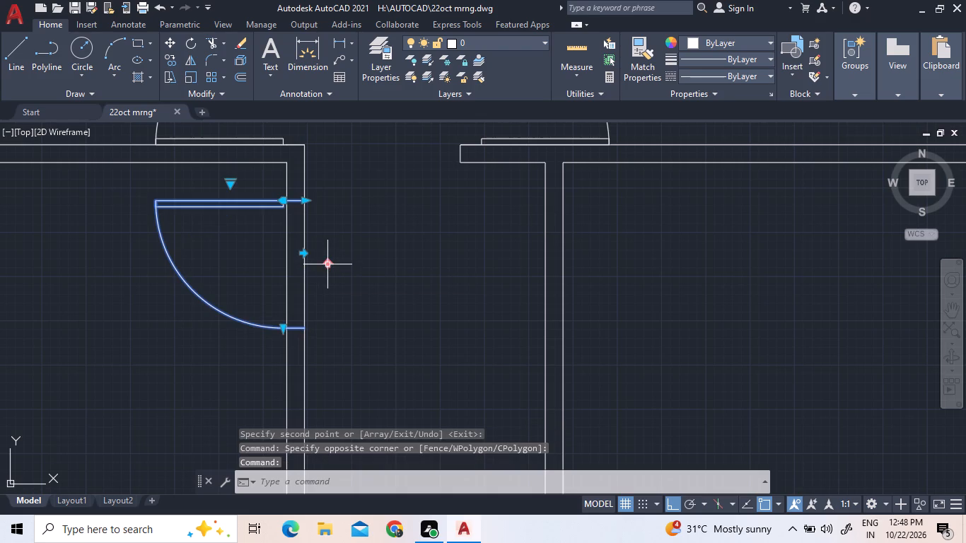
Move the flipped door up so its leaf-side outer corner meets the horizontal partition's lower line at the vertical partition.
right_click(349, 154)
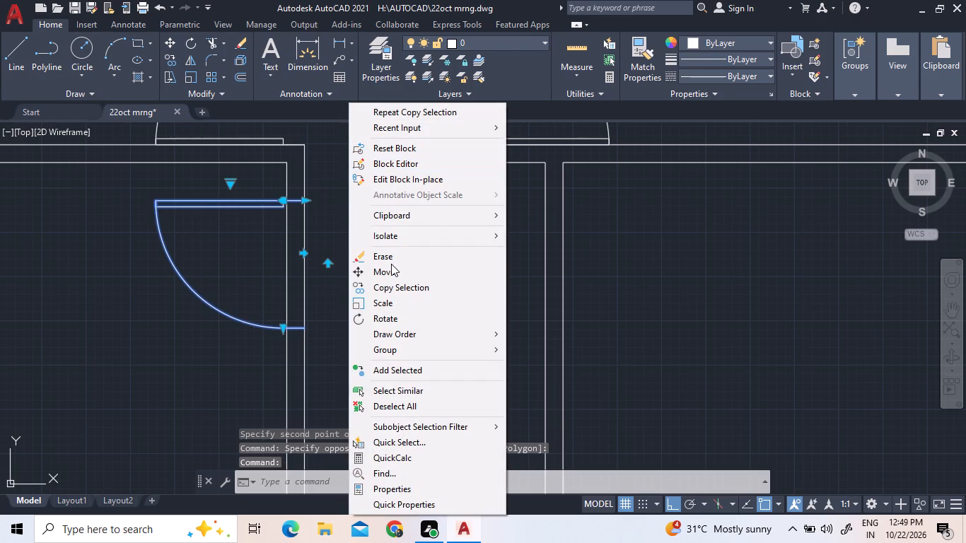
left_click(391, 278)
left_click(303, 204)
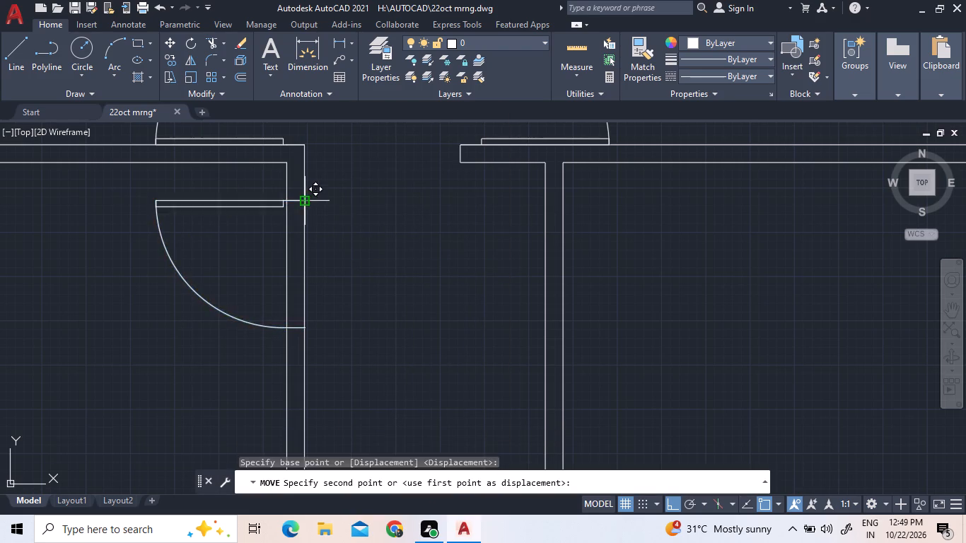
scroll(304, 157, "up", 3)
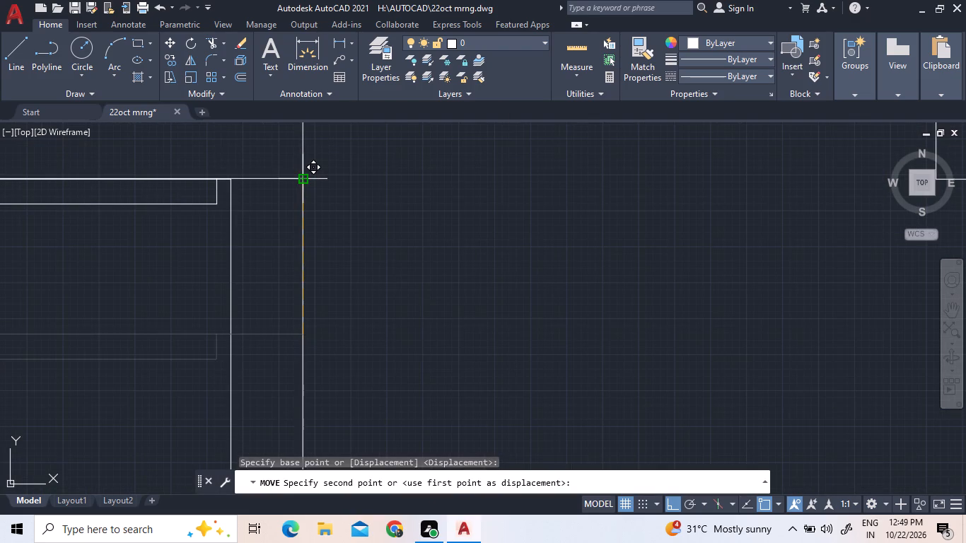
left_click(302, 179)
scroll(336, 199, "down", 2)
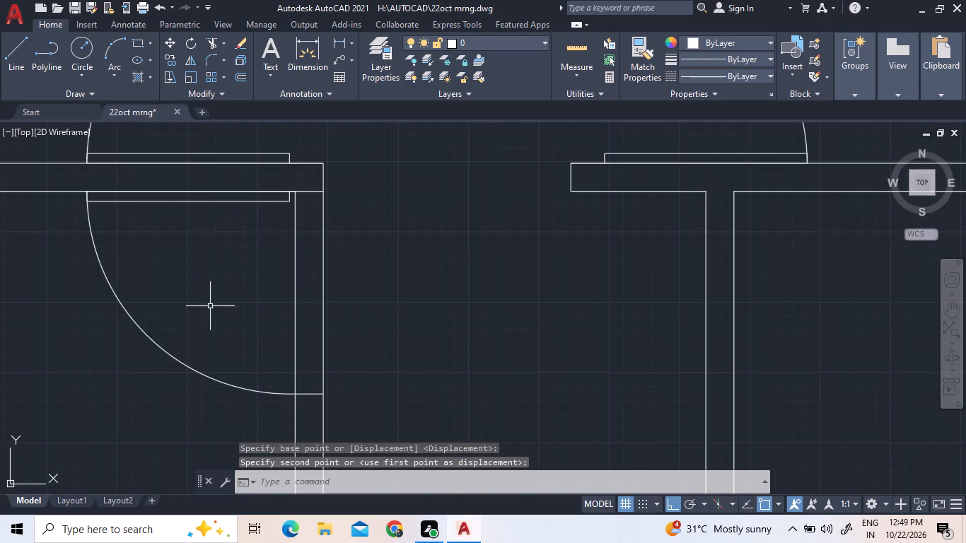
Mirror the lower-left door about a vertical line through the free end of the right-hand horizontal partition, keeping the original.
left_click(214, 310)
left_click(43, 295)
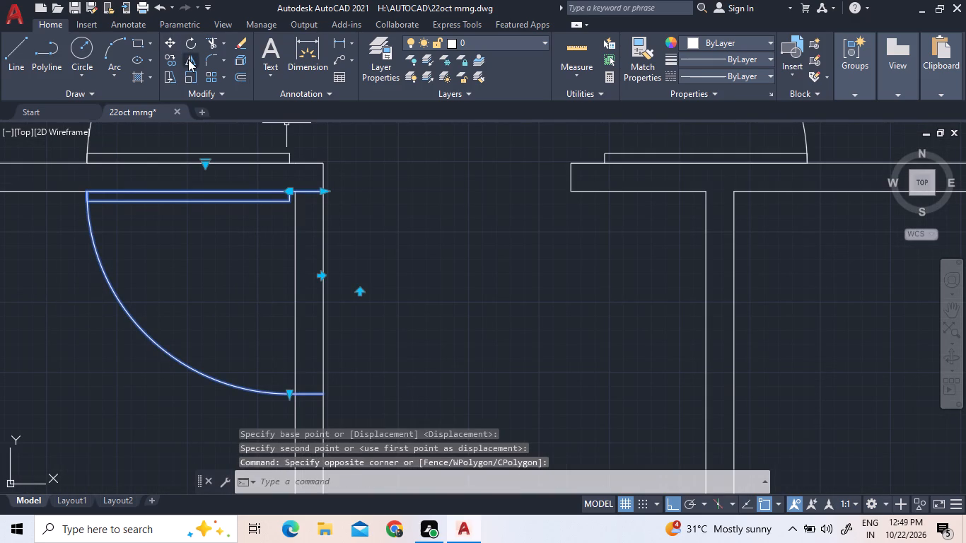
left_click(190, 62)
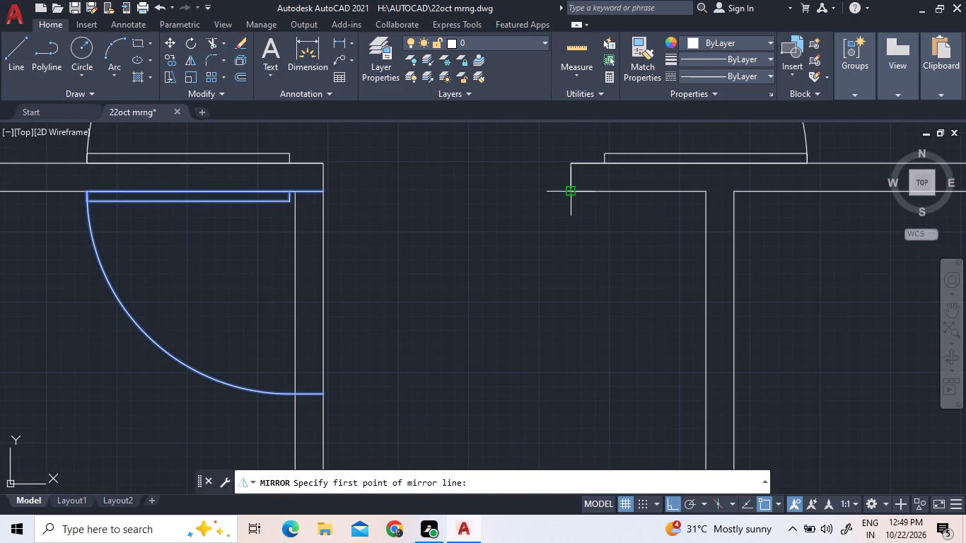
left_click(571, 194)
left_click(571, 313)
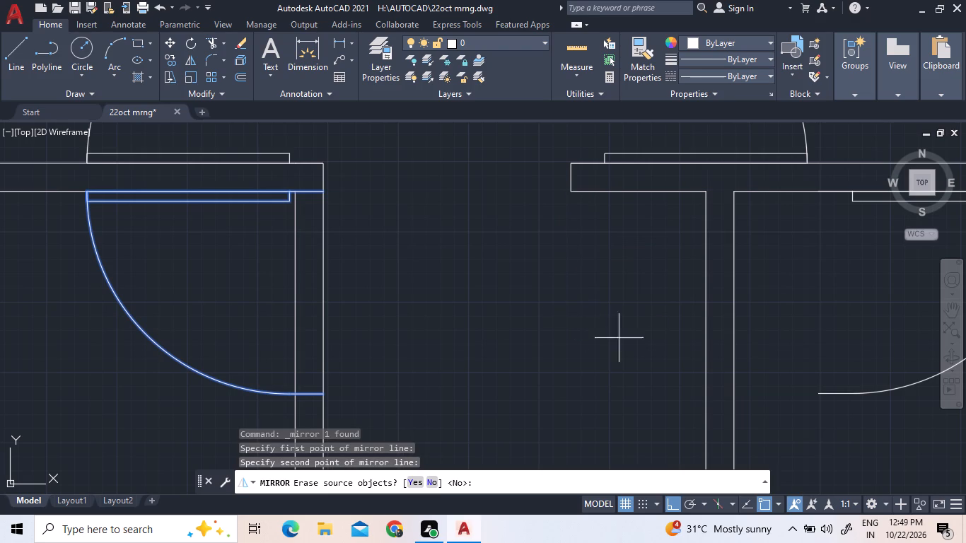
scroll(703, 309, "down", 1)
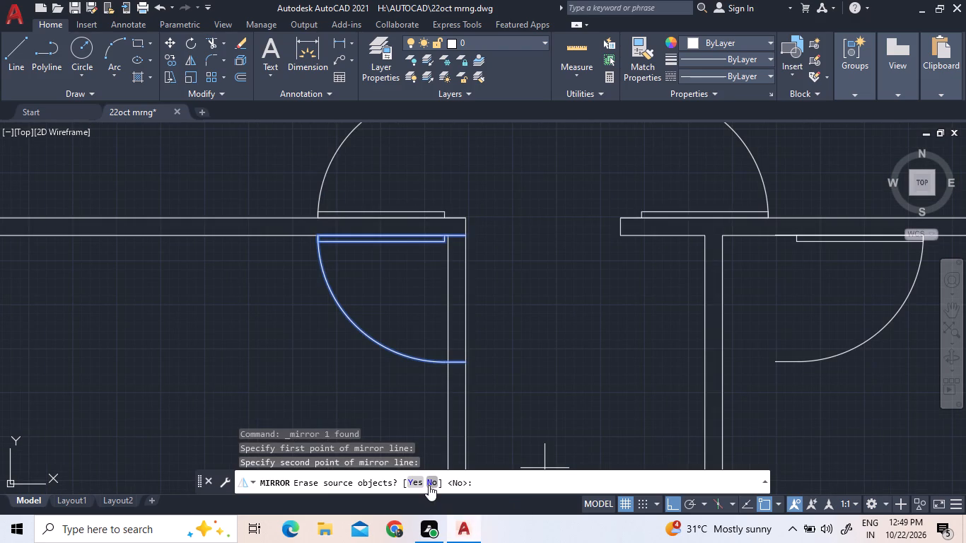
left_click(429, 485)
Move the mirrored door by its upper corner to where the lower middle vertical partition's left line meets the horizontal partition.
left_click(809, 378)
left_click(788, 343)
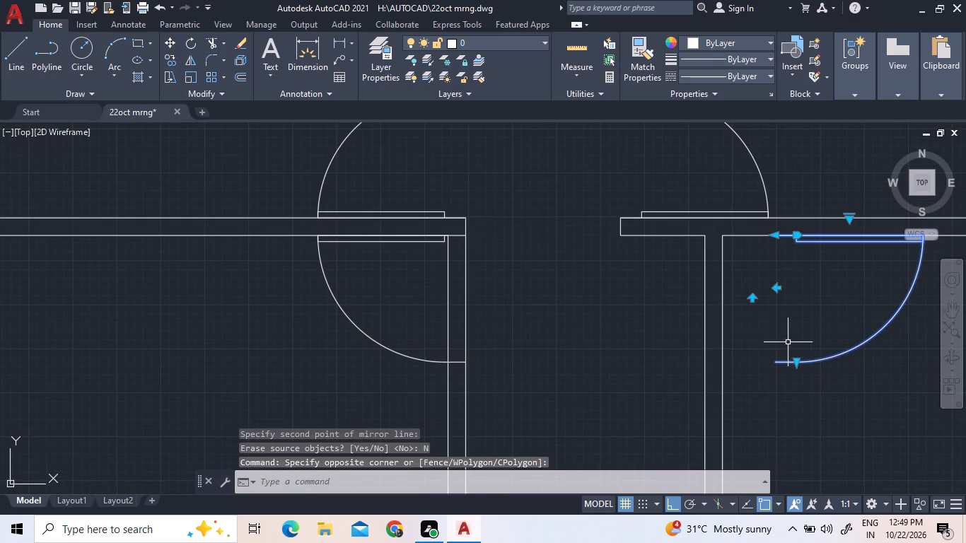
right_click(786, 341)
left_click(827, 268)
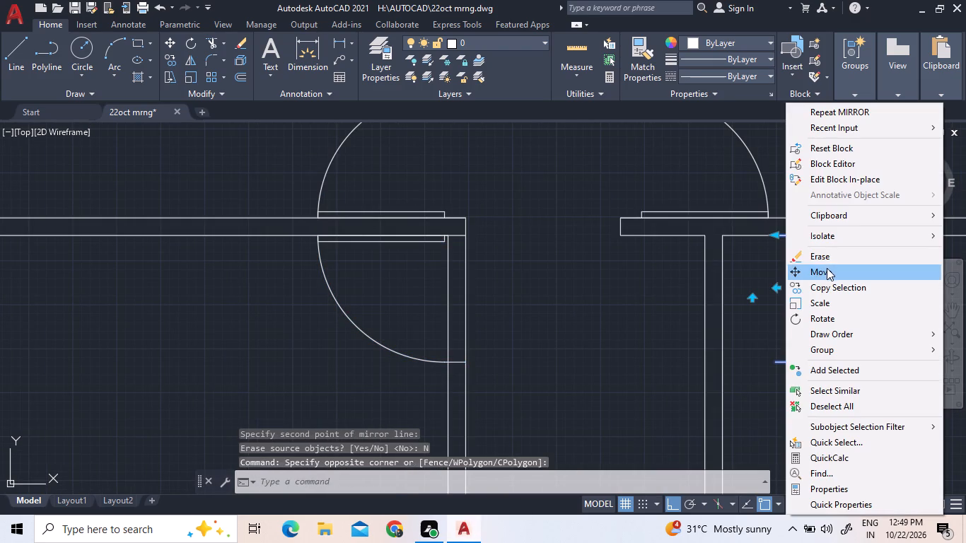
scroll(784, 235, "up", 3)
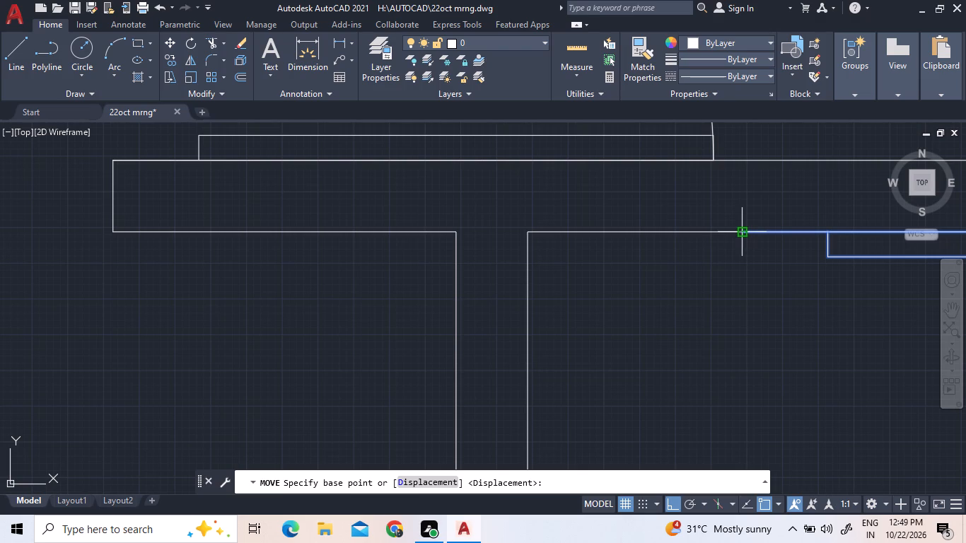
left_click(743, 229)
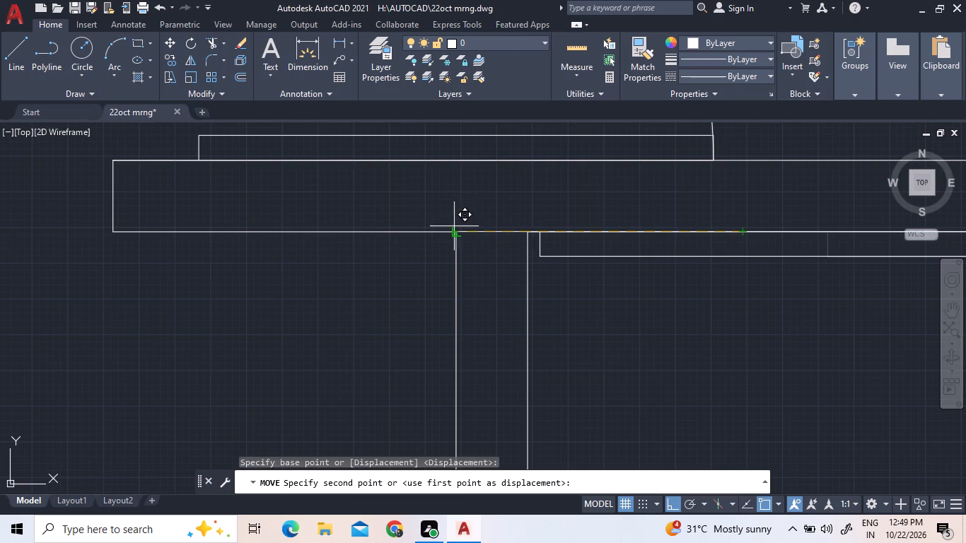
left_click(454, 236)
Trim both vertical partitions' wall lines inside the two new door openings below the horizontal partition.
scroll(475, 222, "down", 3)
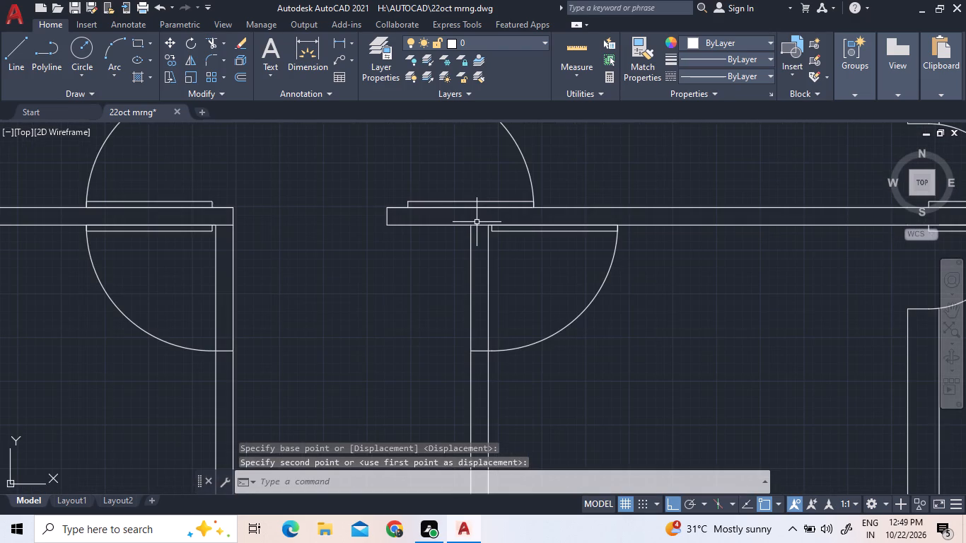
left_click(217, 45)
left_click(352, 310)
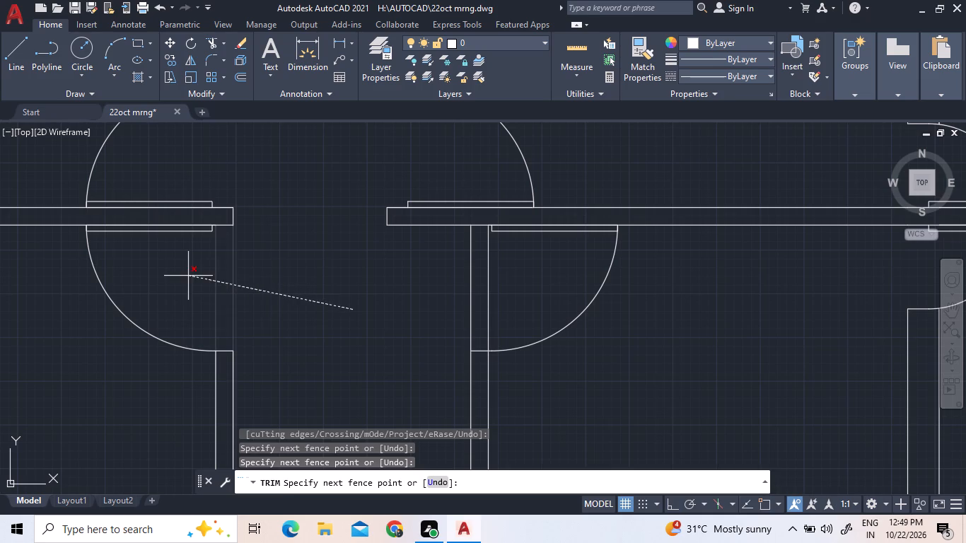
left_click(187, 276)
left_click(284, 278)
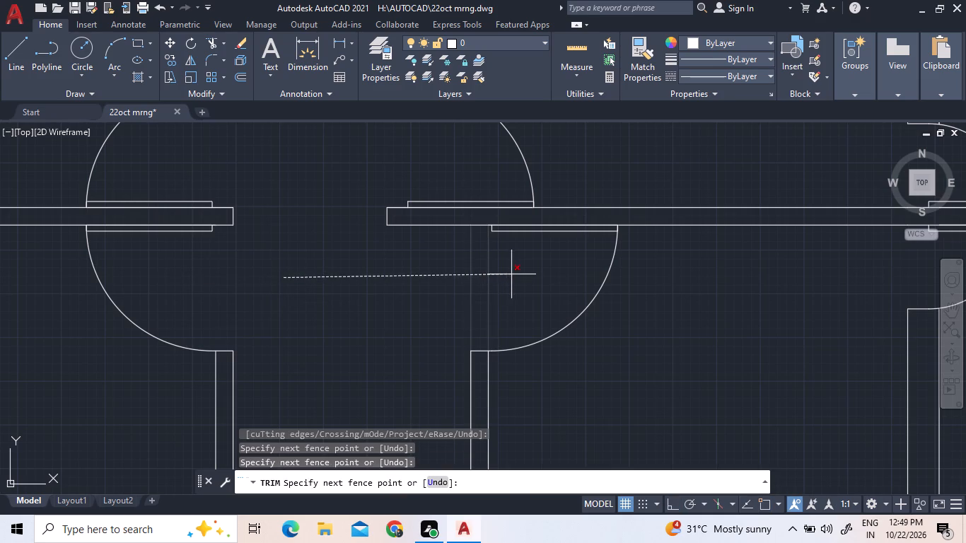
left_click(516, 279)
scroll(501, 286, "down", 2)
middle_click_drag(456, 274, 446, 261)
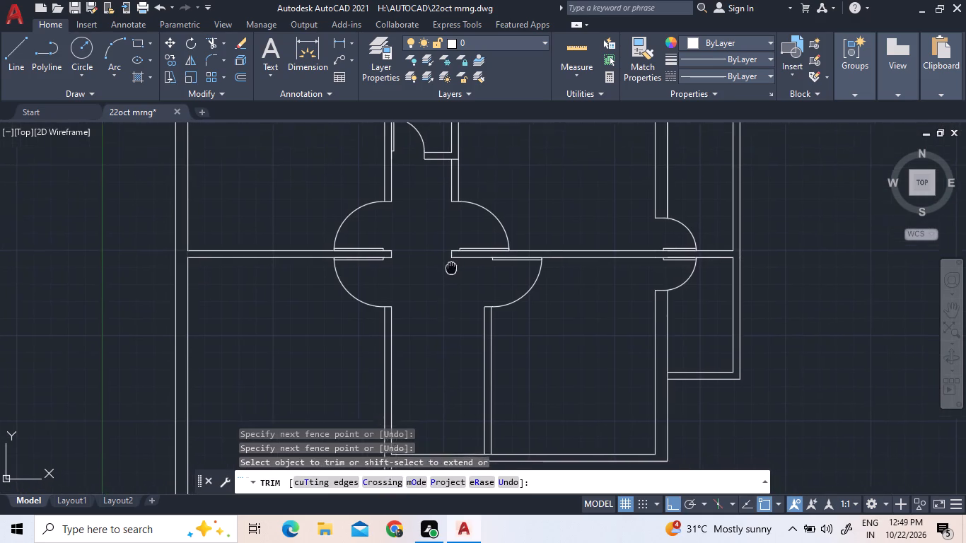
middle_click_drag(446, 261, 399, 251)
scroll(389, 263, "down", 1)
middle_click_drag(468, 177, 425, 220)
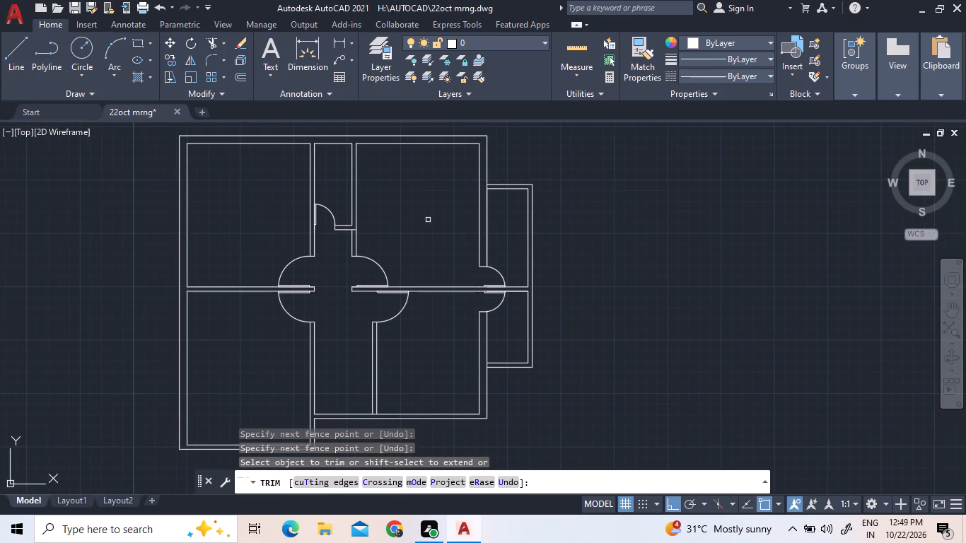
middle_click_drag(458, 221, 453, 175)
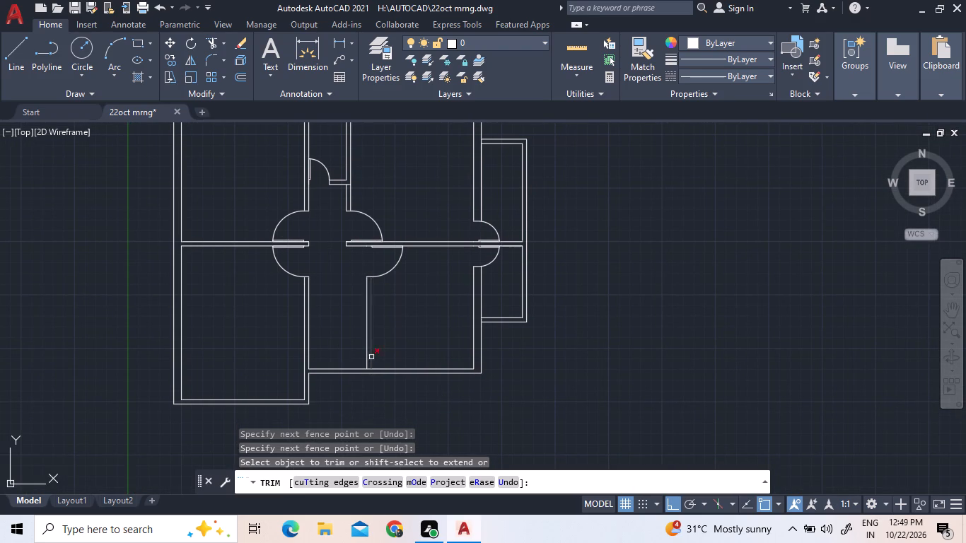
scroll(462, 428, "down", 1)
scroll(454, 346, "up", 1)
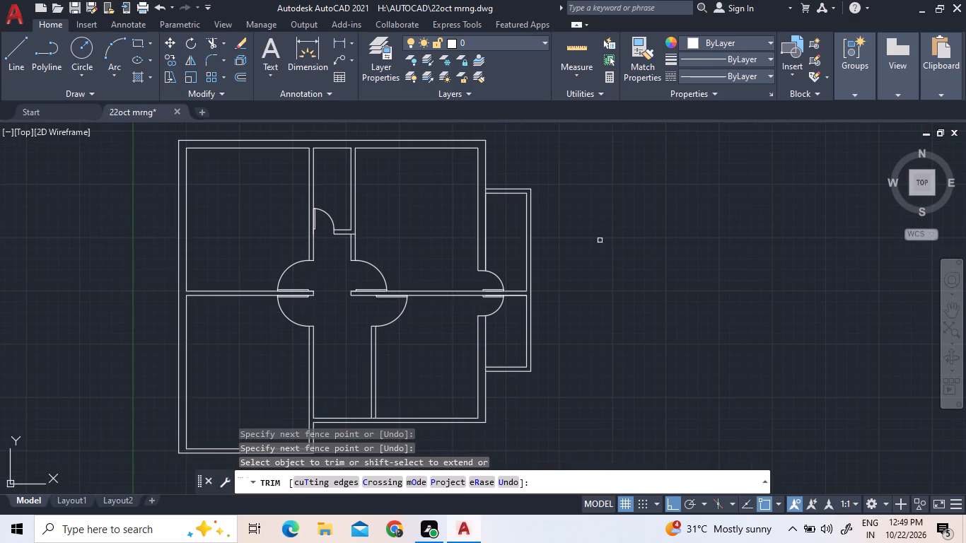
right_click(603, 240)
left_click(639, 256)
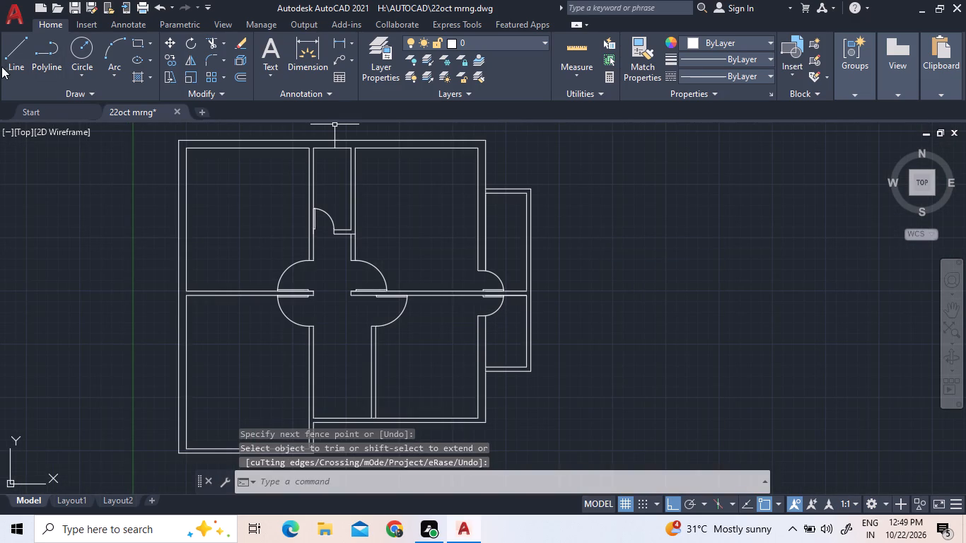
Draw a 9" by 2.5' upright rectangle in the empty area outside the plan's right side.
left_click(134, 42)
left_click(620, 222)
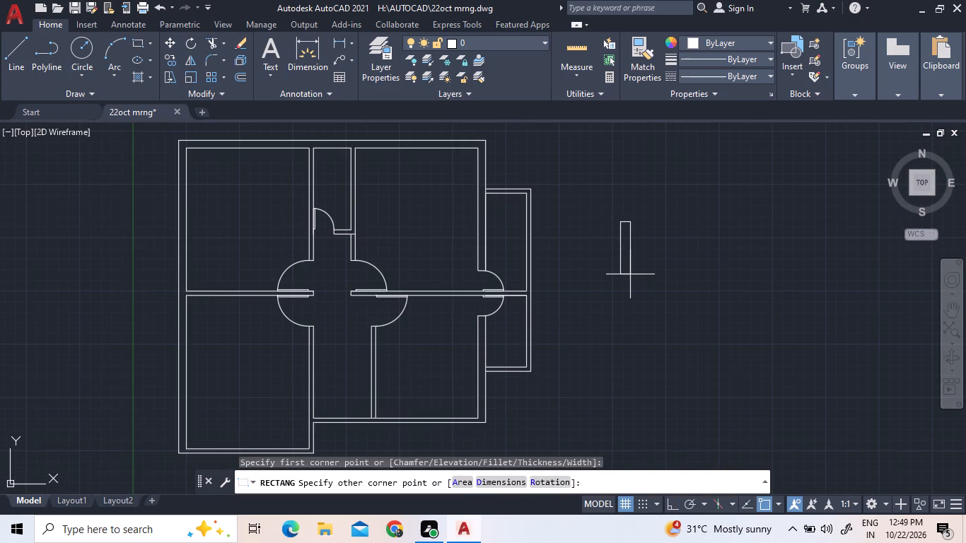
type("d")
key("space")
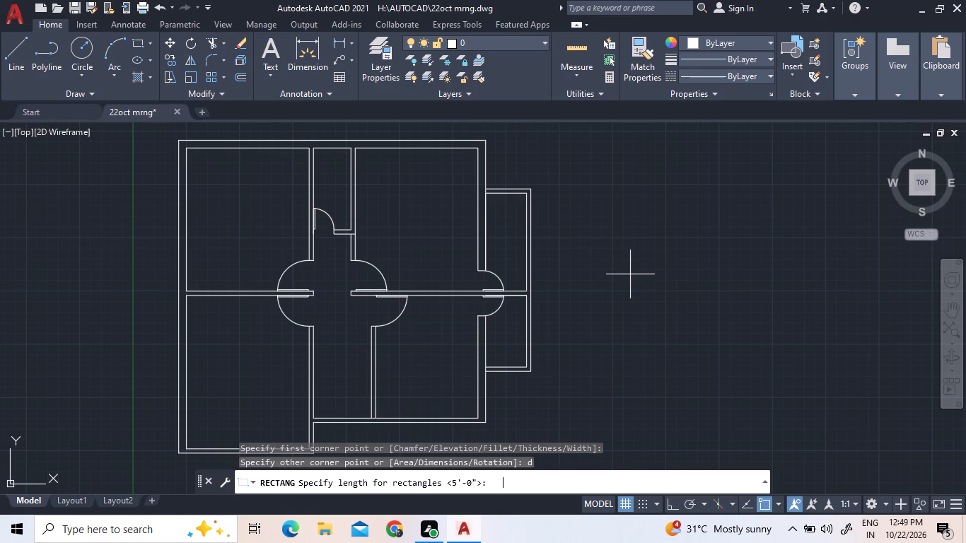
key("9")
key("shift+quotedbl")
key("Return")
key("3")
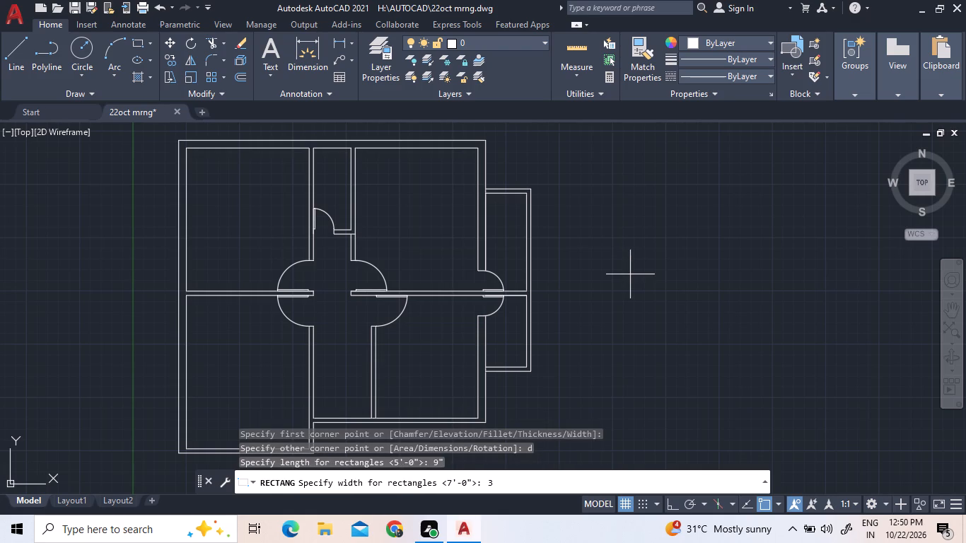
key("BackSpace")
type("2.5'")
key("Return")
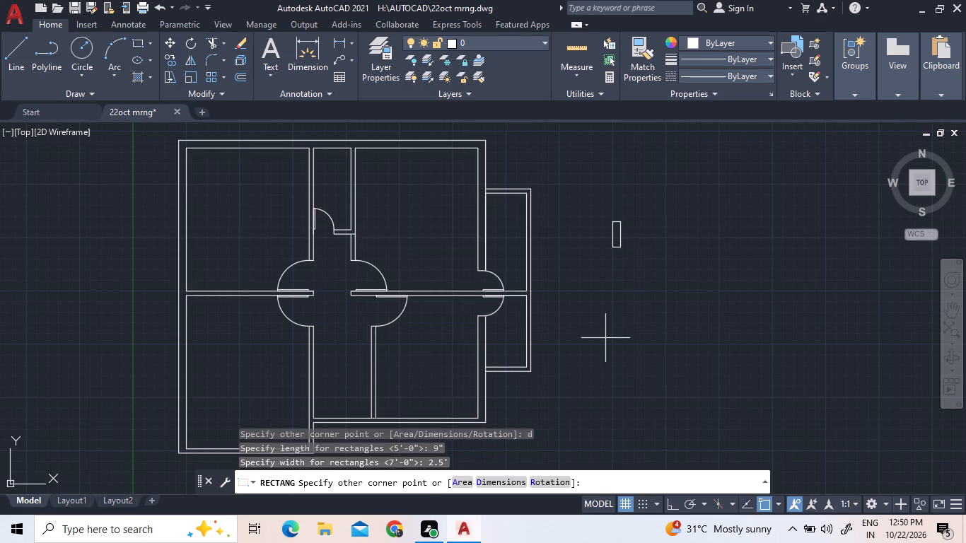
left_click(605, 340)
scroll(620, 219, "up", 3)
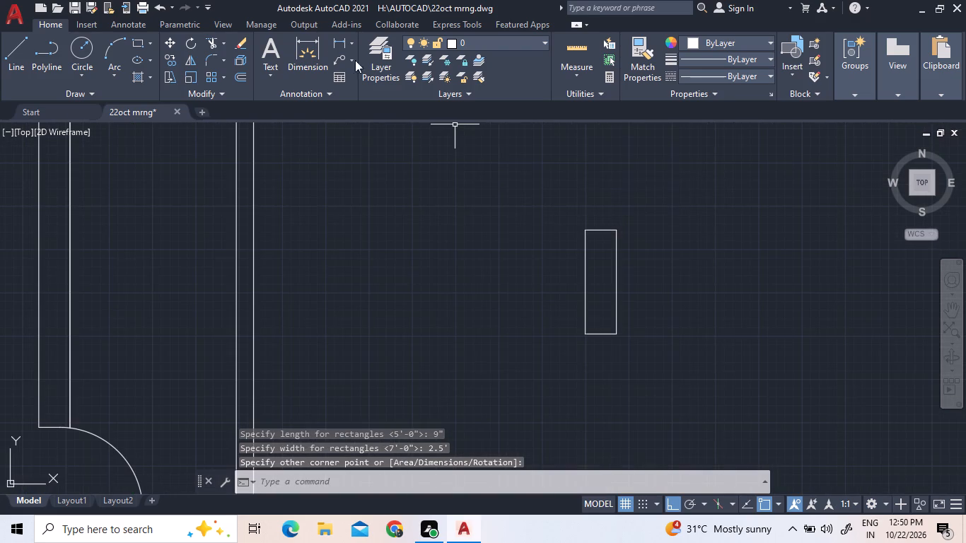
Draw a full-height vertical centre line inside the 9" by 2.5' rectangle, plus one parallel line on each side of it.
left_click(14, 53)
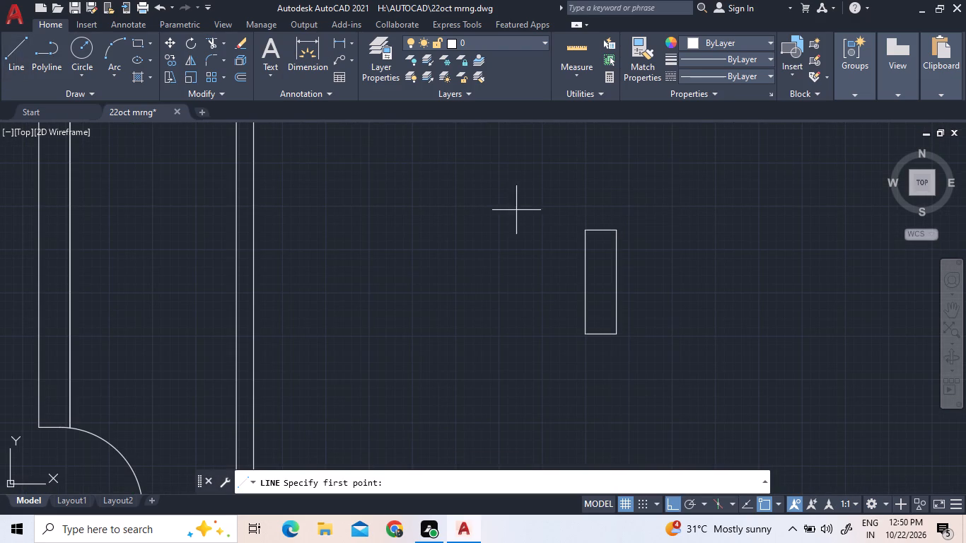
left_click(600, 230)
left_click(605, 334)
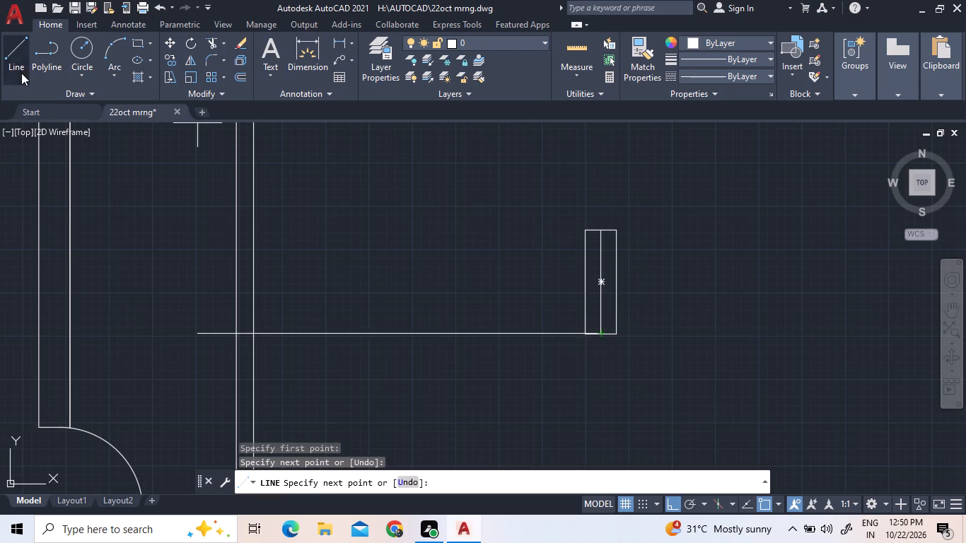
left_click(21, 73)
scroll(603, 273, "up", 2)
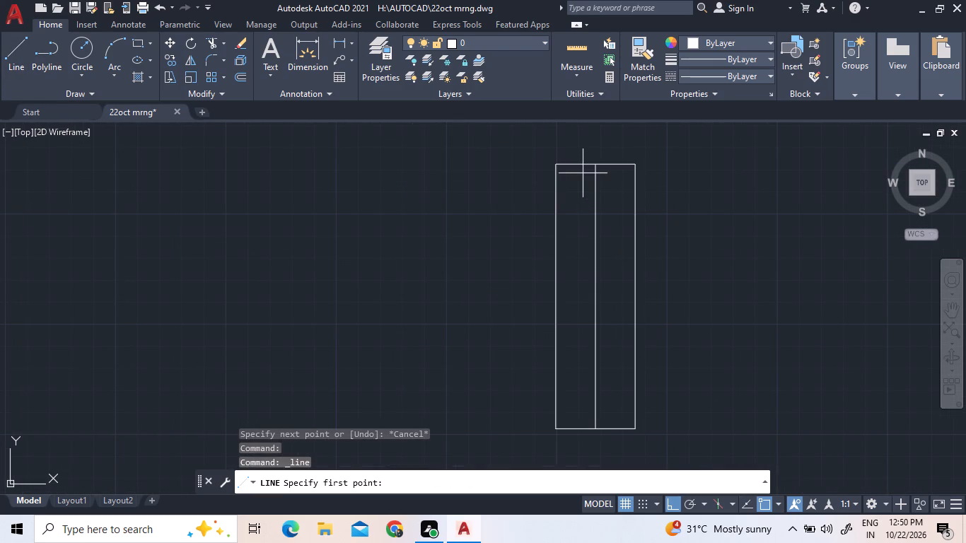
left_click(583, 164)
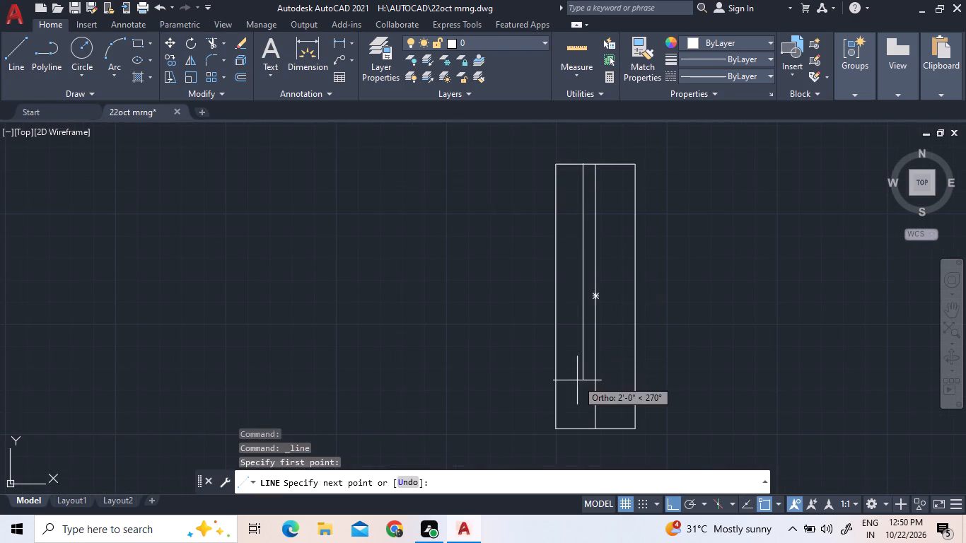
left_click(584, 428)
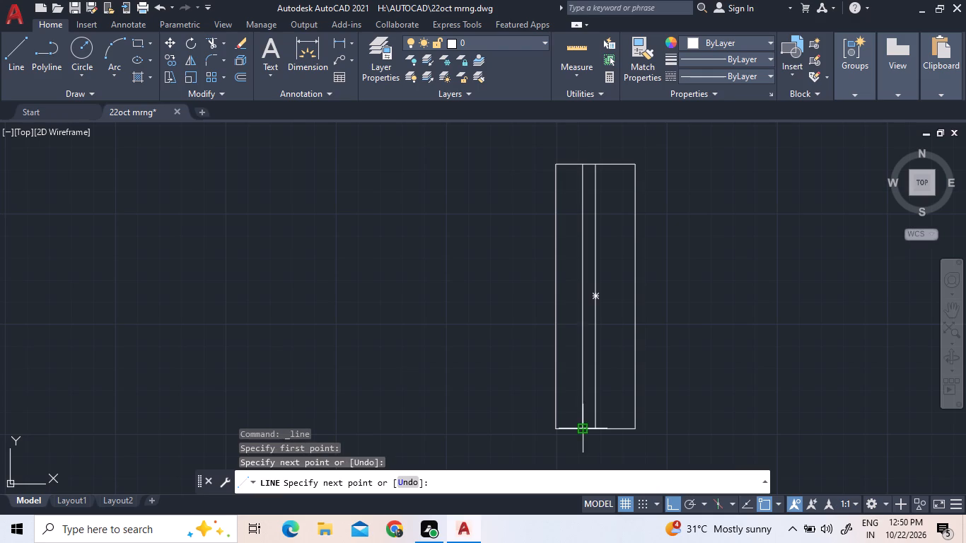
left_click(25, 78)
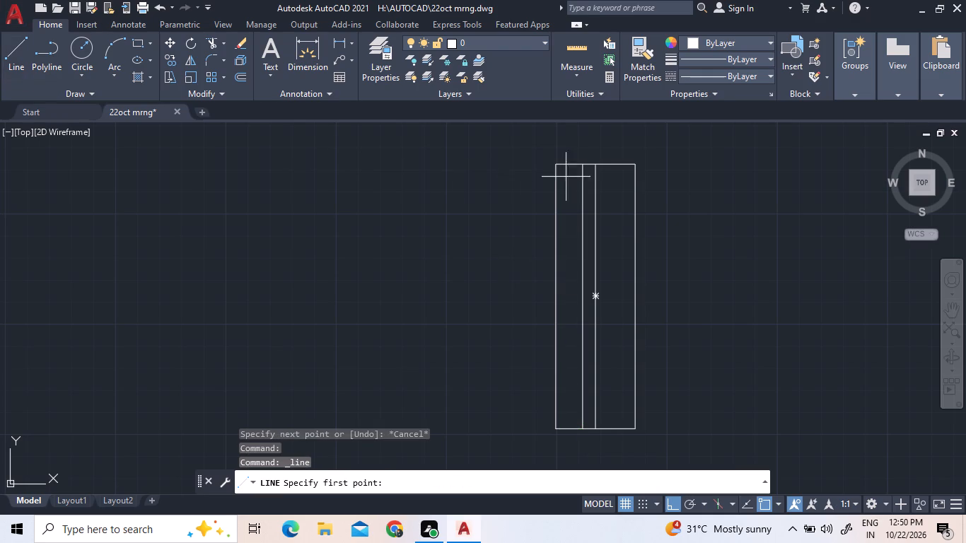
left_click(611, 165)
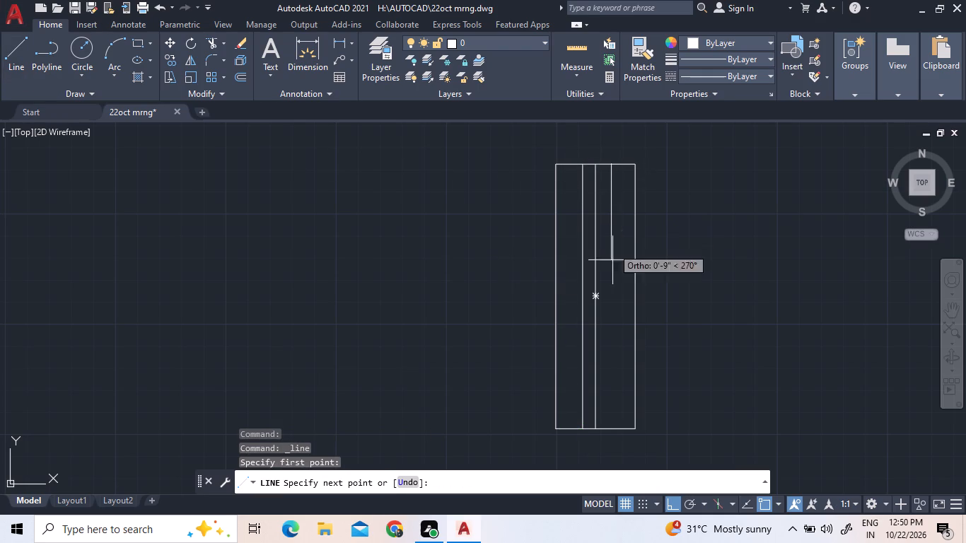
left_click(610, 426)
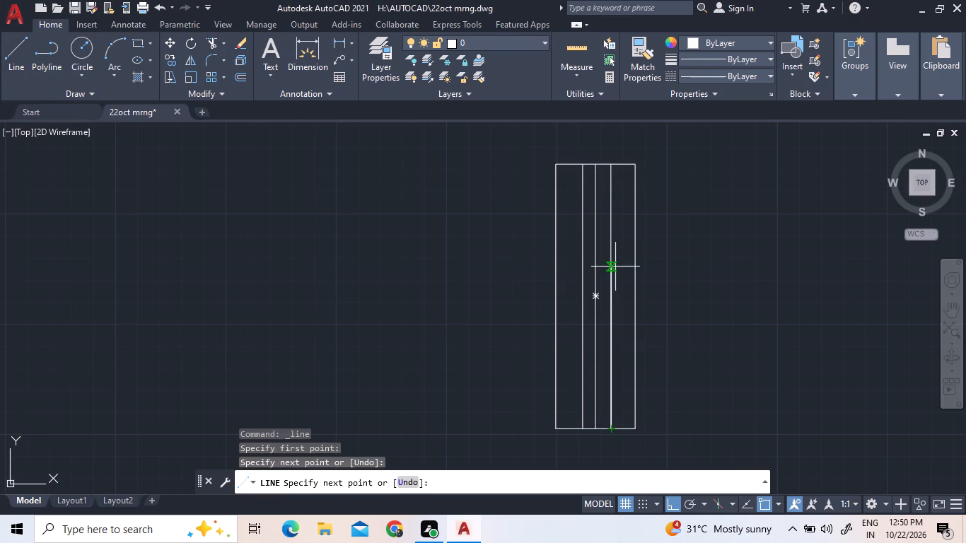
right_click(615, 266)
left_click(639, 284)
Copy the rectangle with its three inner lines horizontally to the empty space between it and the plan.
left_click_drag(688, 360, 659, 348)
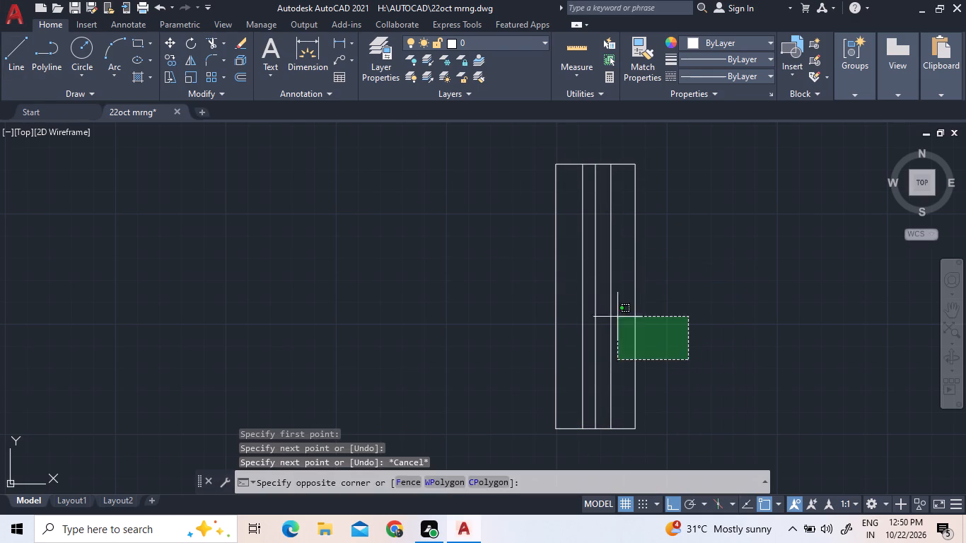
left_click(556, 264)
right_click(545, 257)
double_click(589, 313)
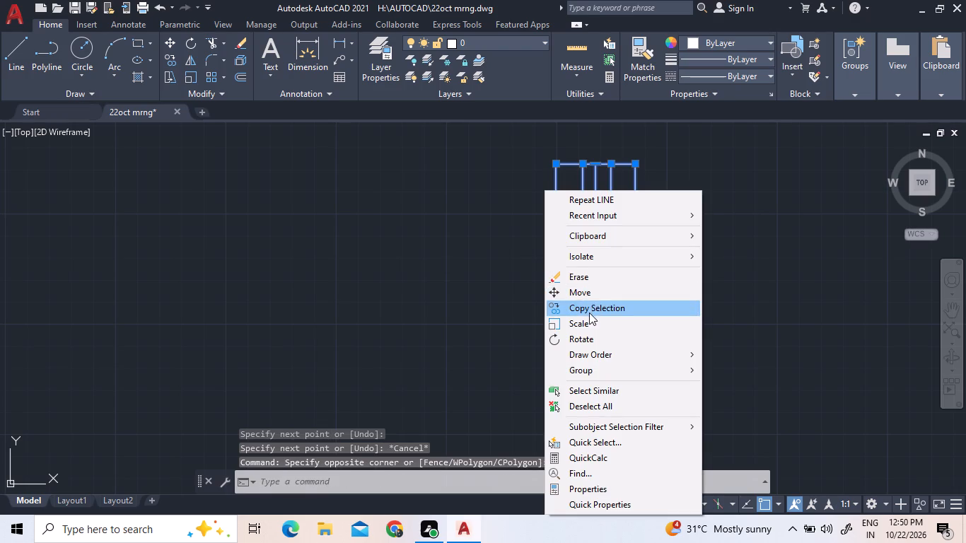
left_click(269, 289)
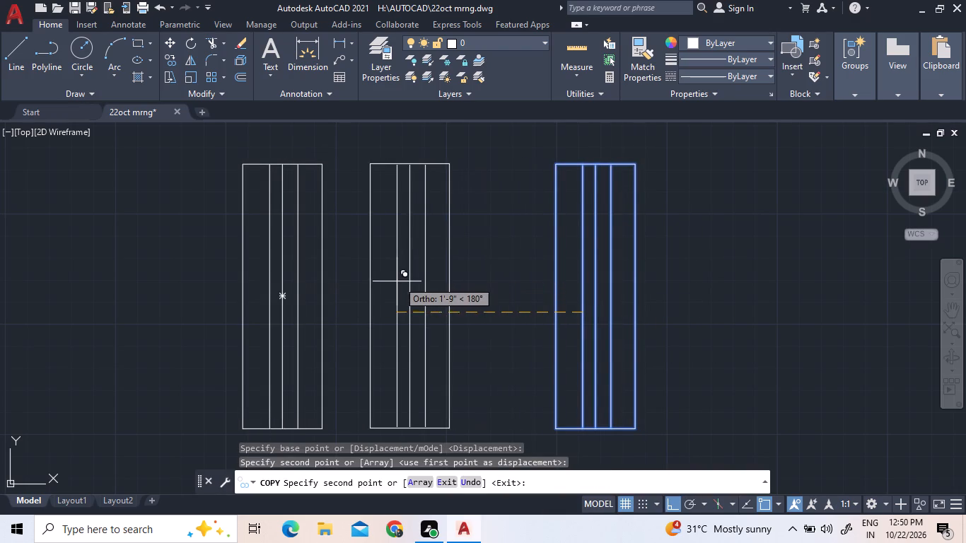
scroll(397, 282, "down", 1)
scroll(351, 329, "down", 1)
right_click(193, 262)
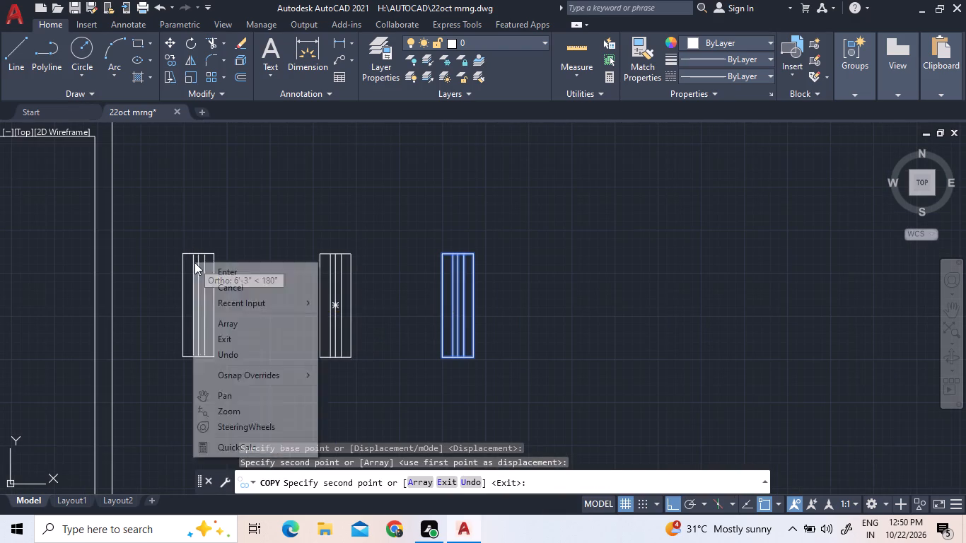
left_click(228, 285)
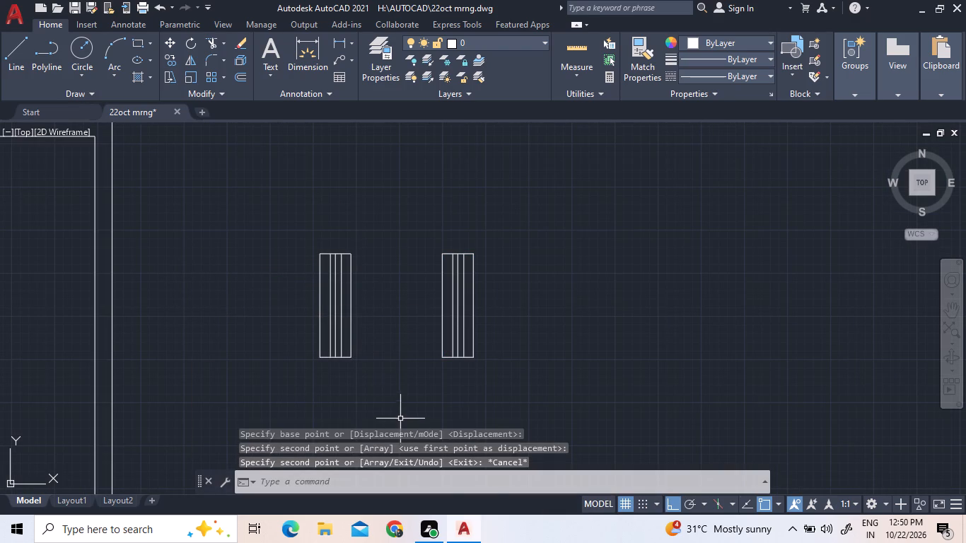
Rotate the copied window symbol 90° counterclockwise about its lower-right corner so it lies horizontally.
left_click(385, 369)
left_click(269, 161)
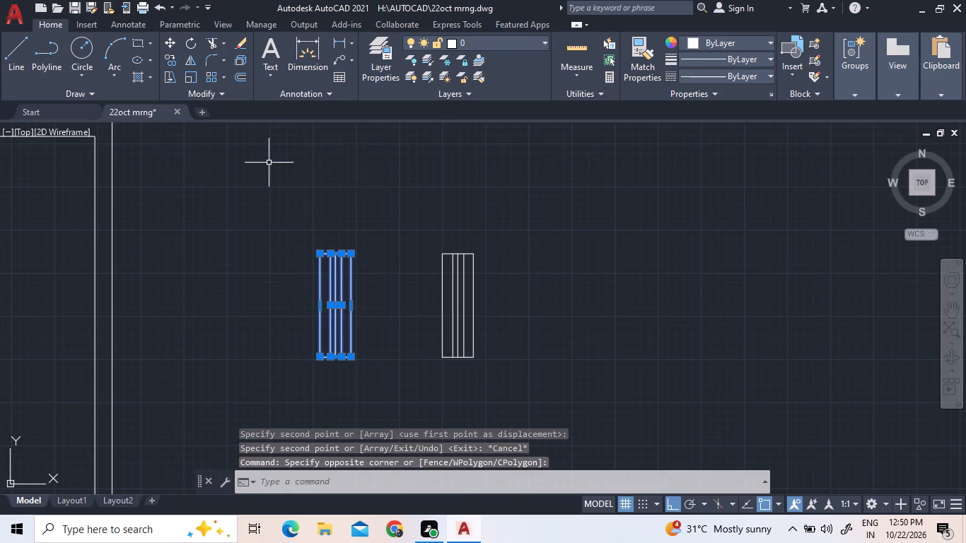
right_click(406, 267)
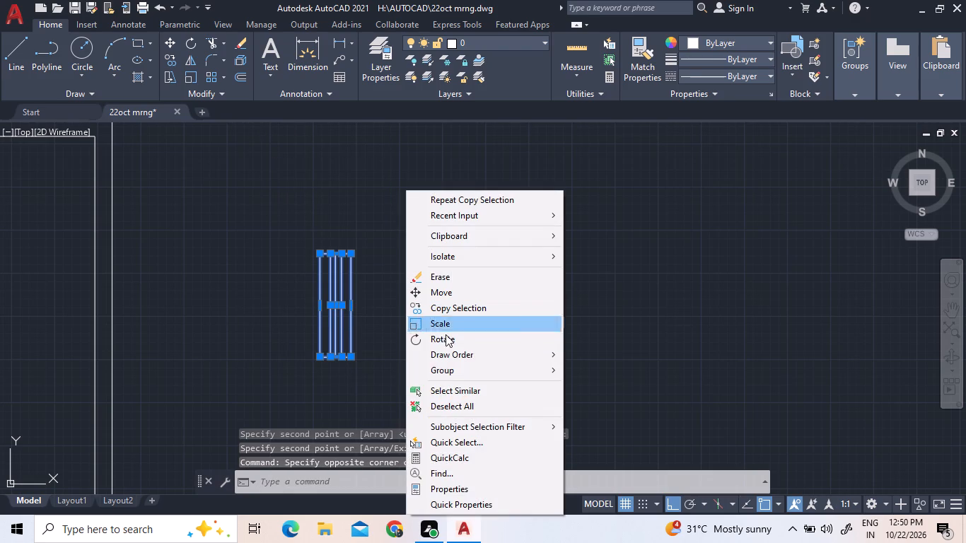
left_click(465, 348)
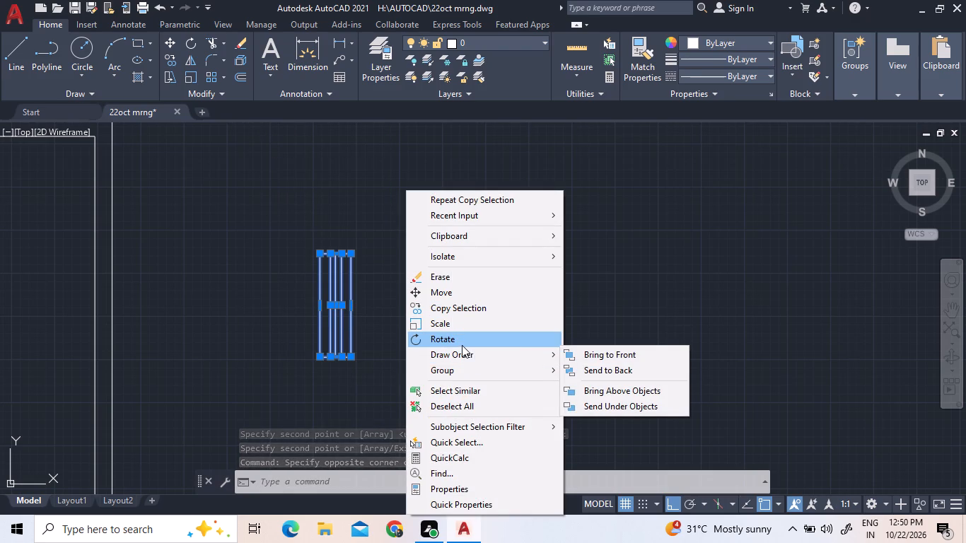
left_click(462, 345)
left_click(351, 361)
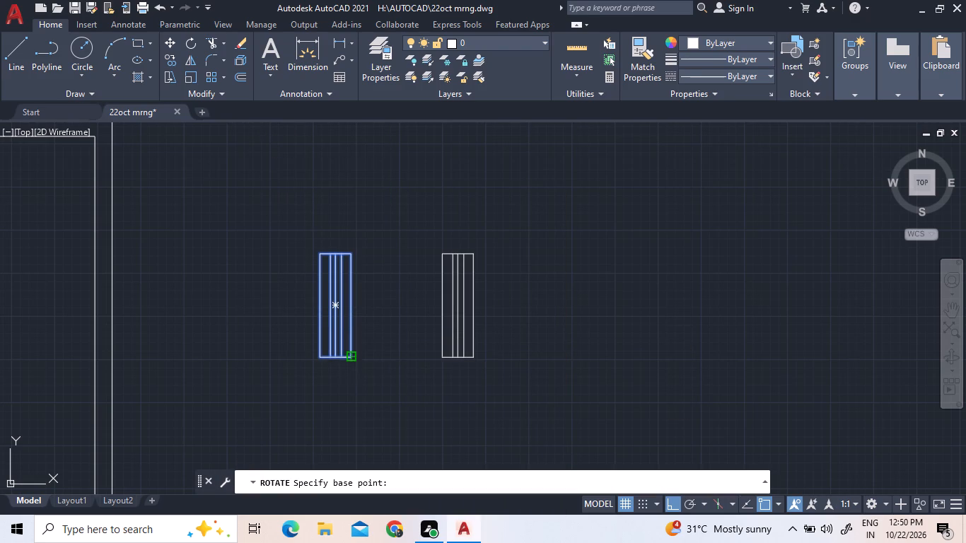
left_click(380, 308)
Copy the horizontal window symbol by its middle line's left end into the top outer wall above the upper-right room, with Ortho off.
left_click(395, 400)
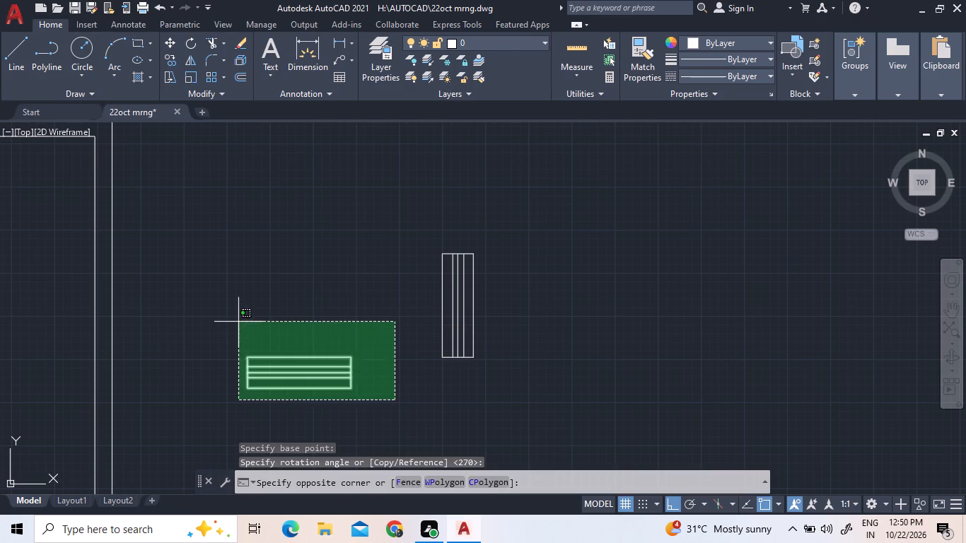
left_click(237, 321)
right_click(237, 321)
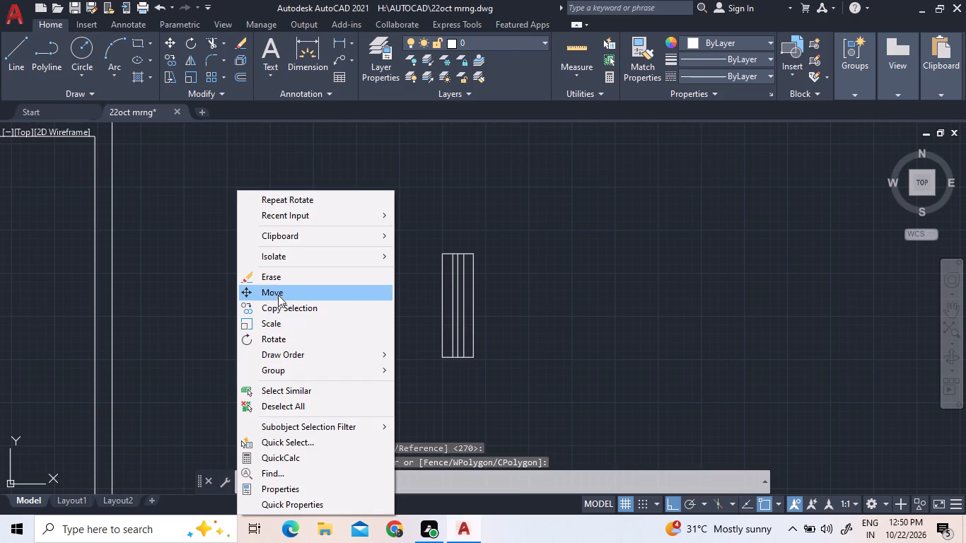
left_click(279, 305)
left_click(246, 375)
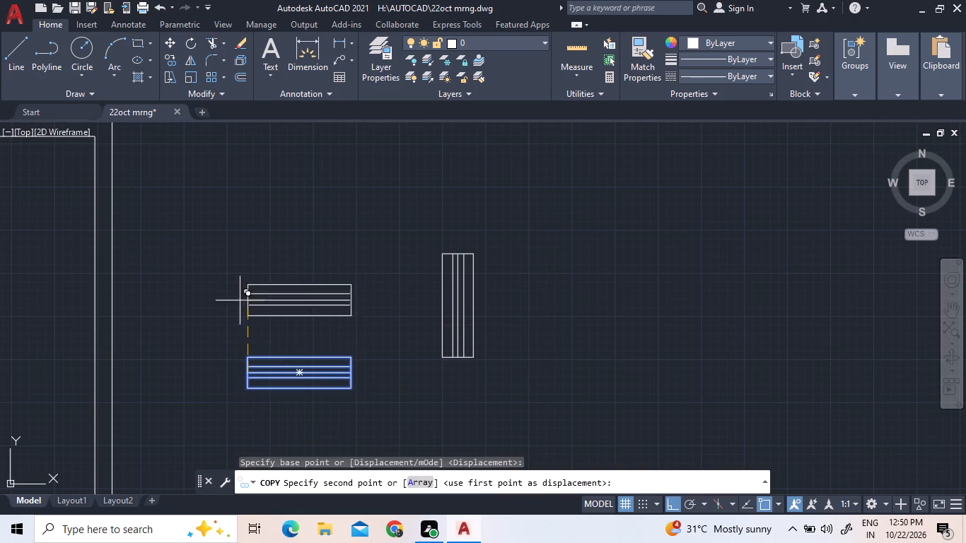
scroll(223, 205, "down", 3)
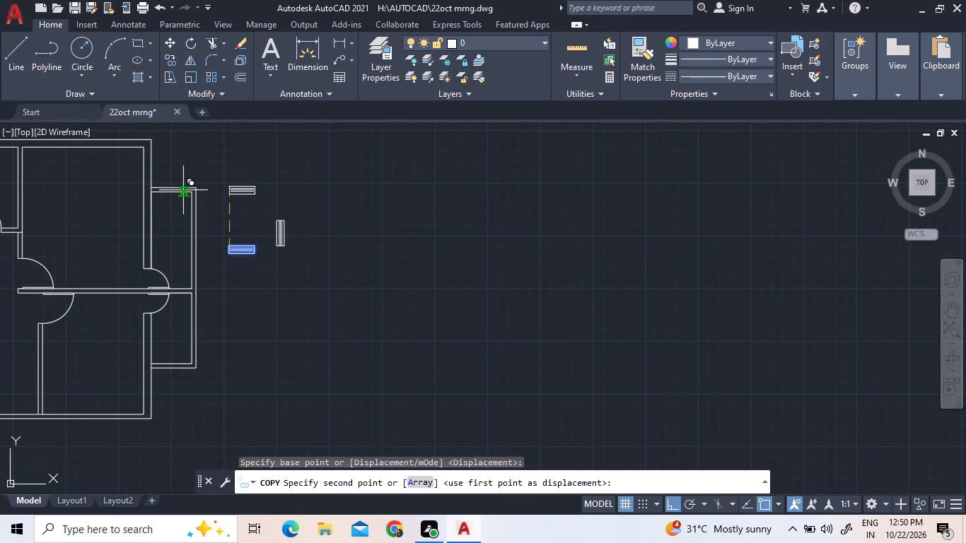
key("F8")
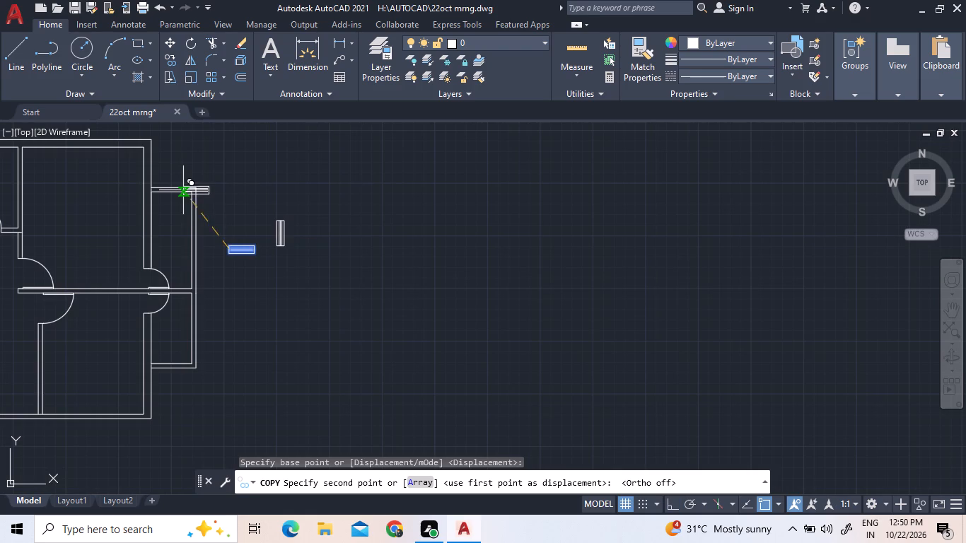
scroll(146, 264, "down", 1)
scroll(80, 169, "up", 4)
scroll(134, 266, "up", 4)
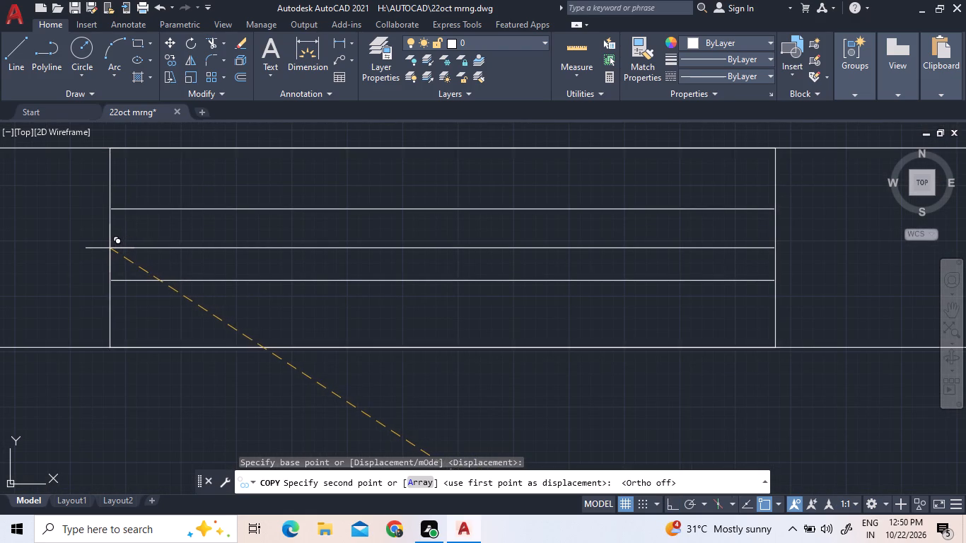
scroll(109, 247, "up", 2)
scroll(109, 247, "down", 2)
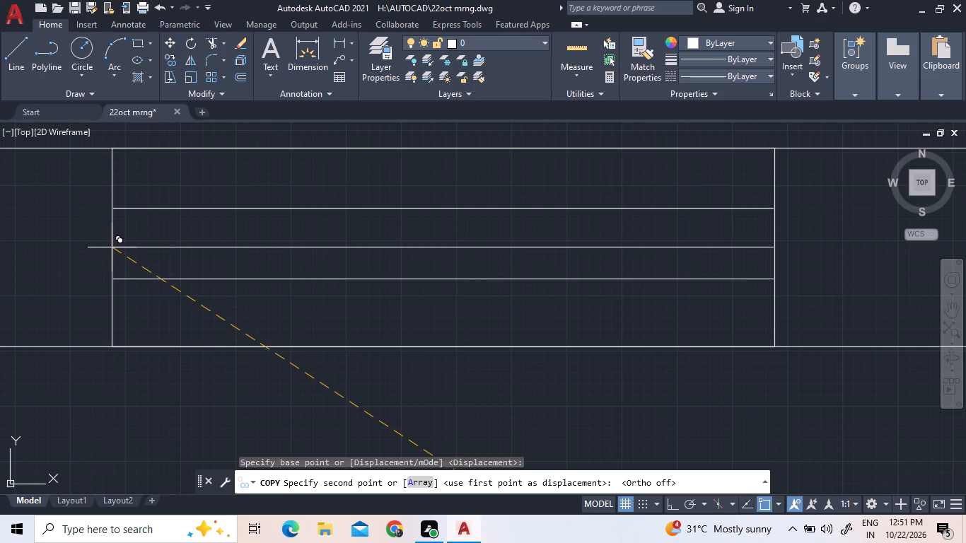
left_click(112, 247)
Place another copy of the horizontal window in the top outer wall above the upper-left room, near its left side.
scroll(28, 210, "down", 4)
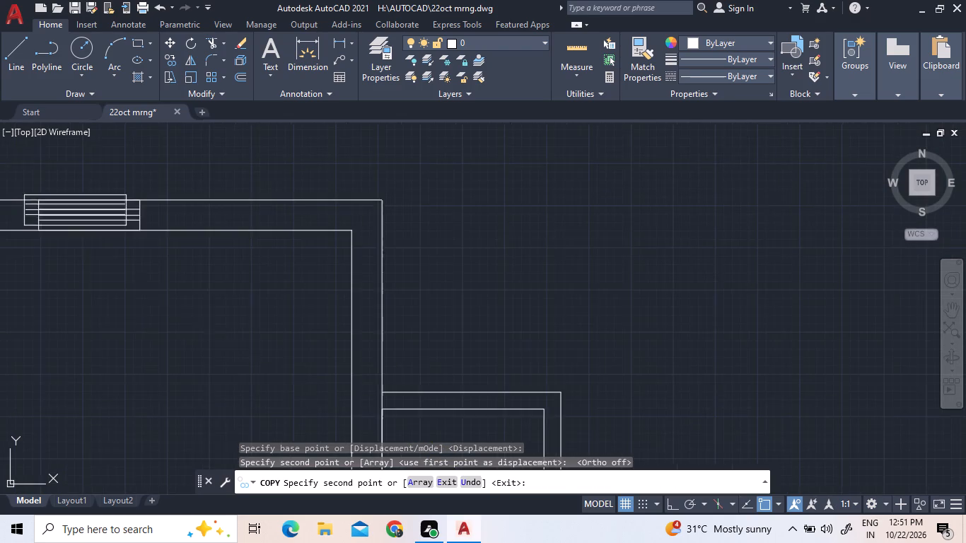
scroll(123, 260, "down", 2)
scroll(282, 268, "down", 2)
scroll(52, 242, "up", 3)
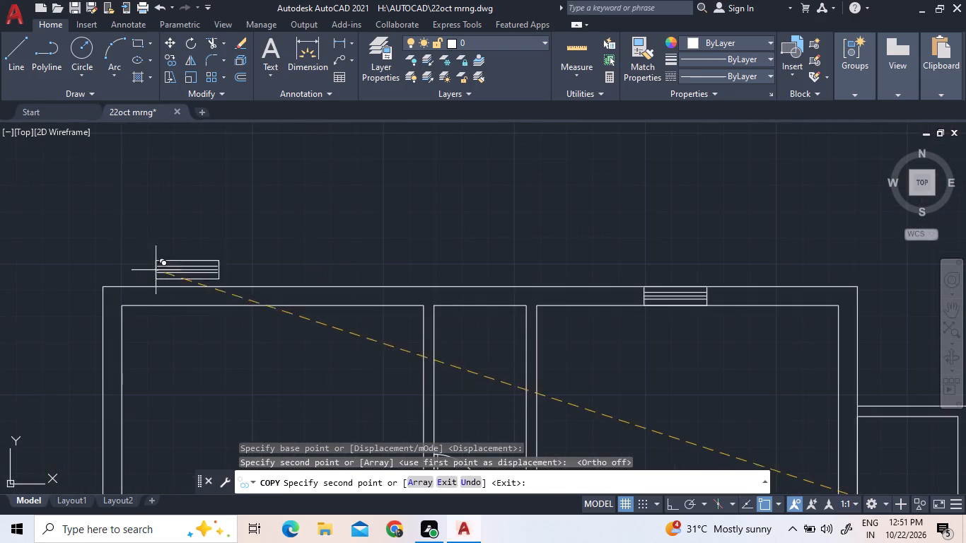
scroll(162, 291, "up", 7)
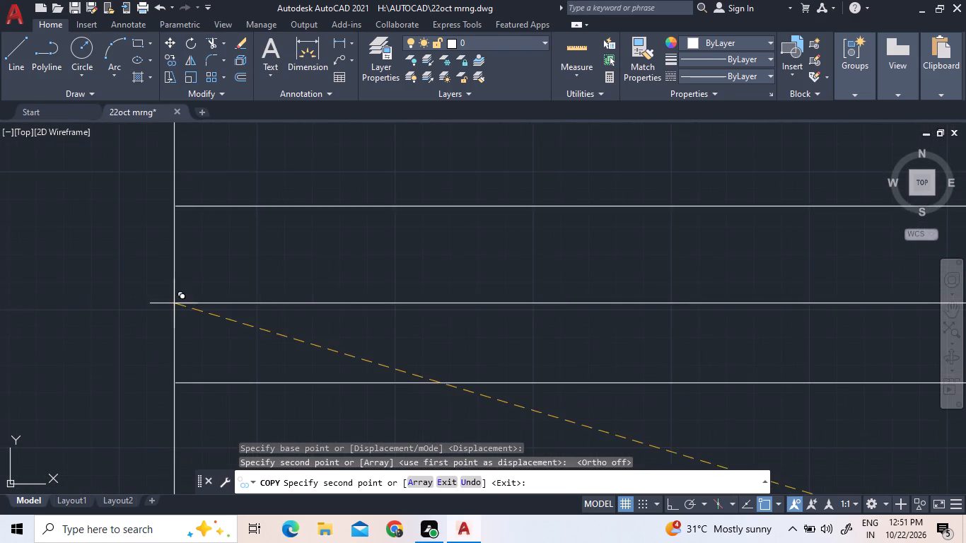
scroll(174, 303, "up", 2)
scroll(174, 303, "down", 3)
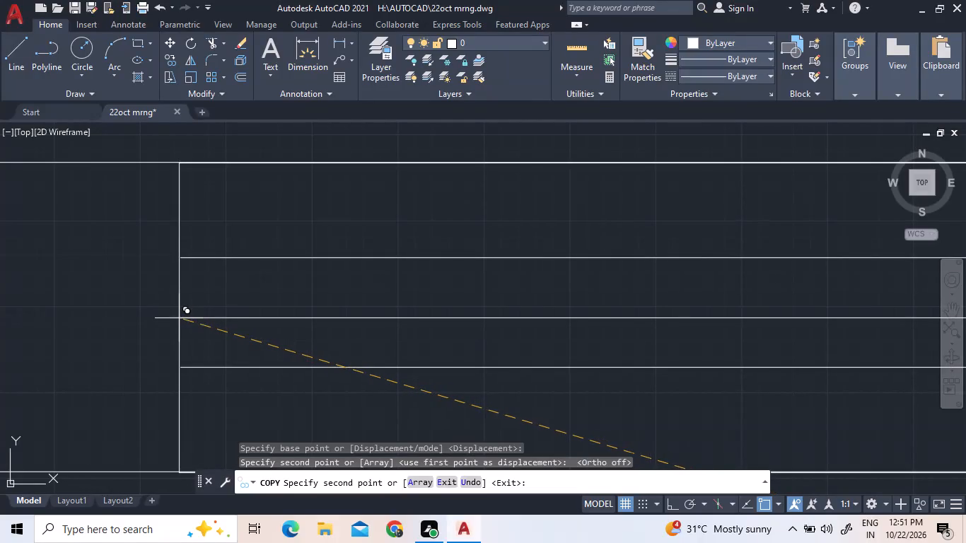
left_click(179, 317)
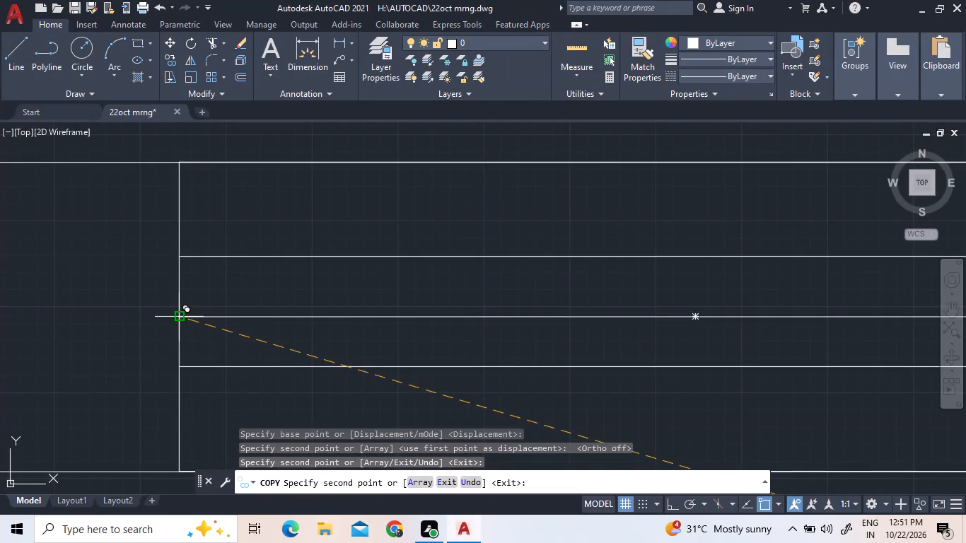
Place a third copy of the horizontal window in the top outer wall above the narrow middle room.
scroll(0, 257, "down", 4)
scroll(417, 255, "down", 2)
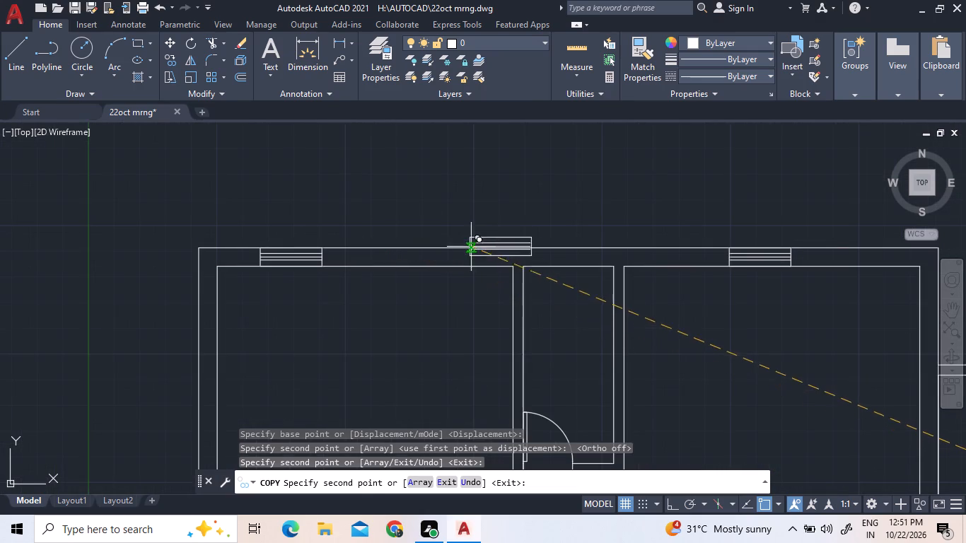
scroll(546, 267, "up", 1)
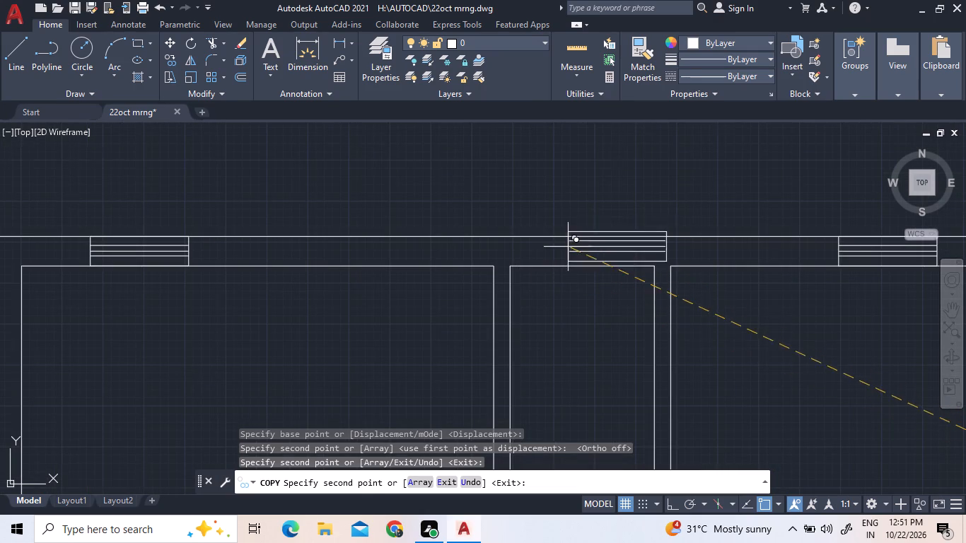
scroll(568, 247, "up", 3)
scroll(457, 284, "up", 3)
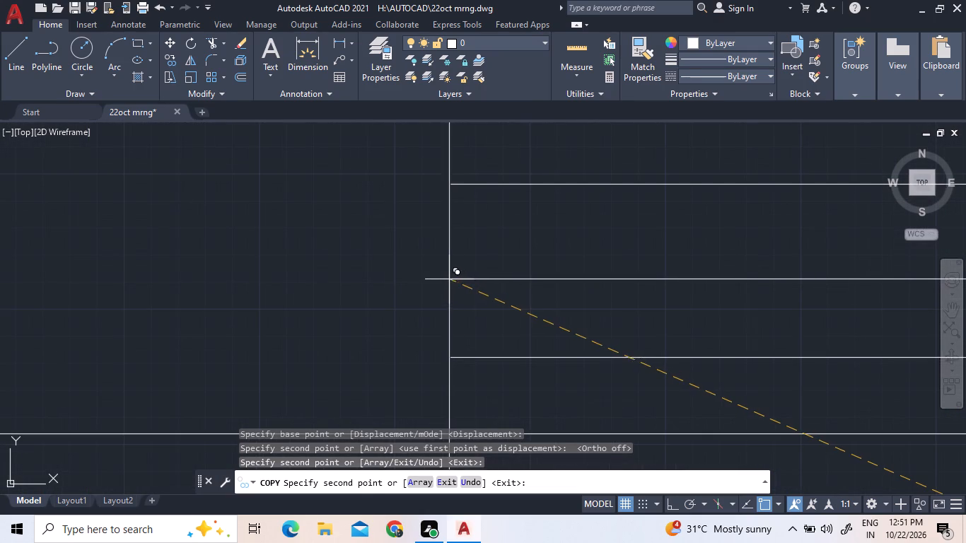
scroll(374, 231, "down", 2)
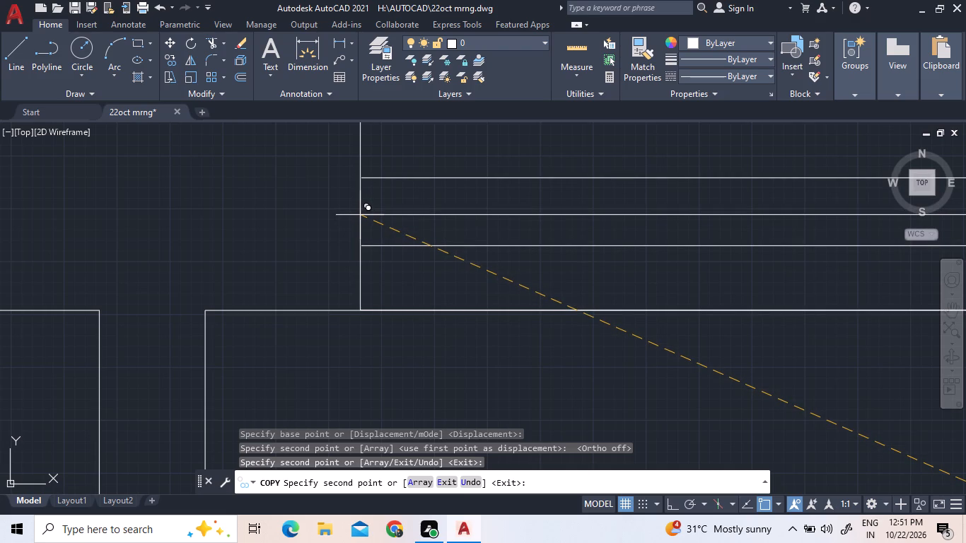
left_click(361, 217)
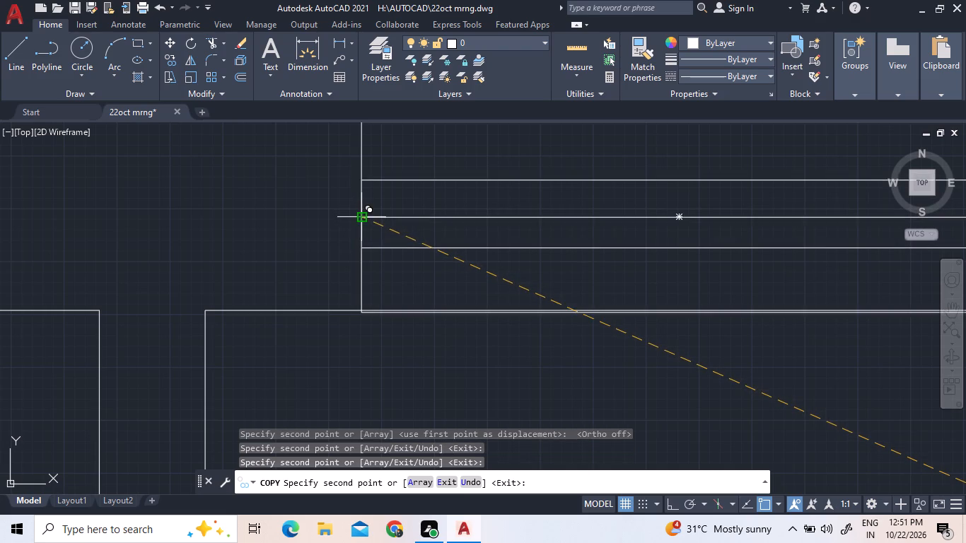
Place another copy of the horizontal window inside the lower middle room, just above its bottom wall.
scroll(238, 266, "down", 4)
scroll(339, 204, "down", 3)
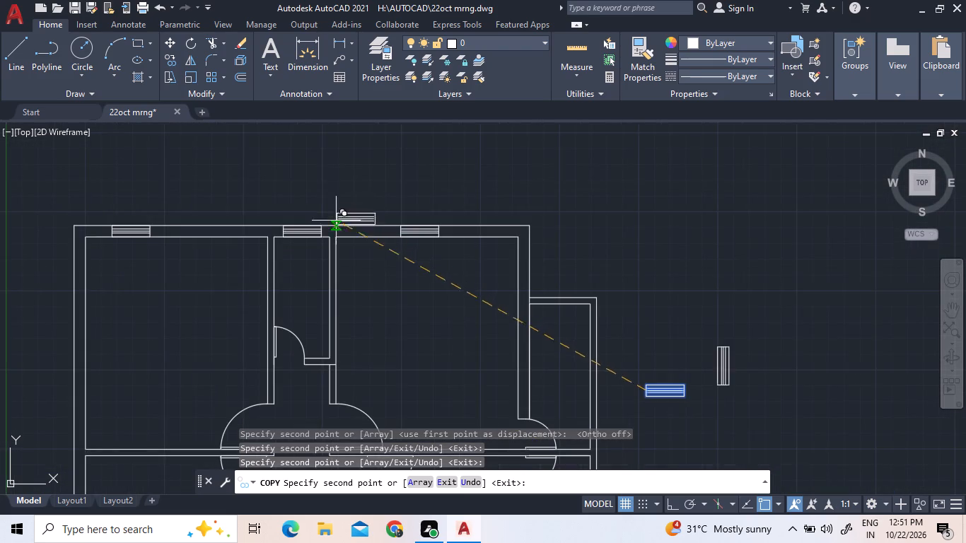
scroll(335, 221, "down", 2)
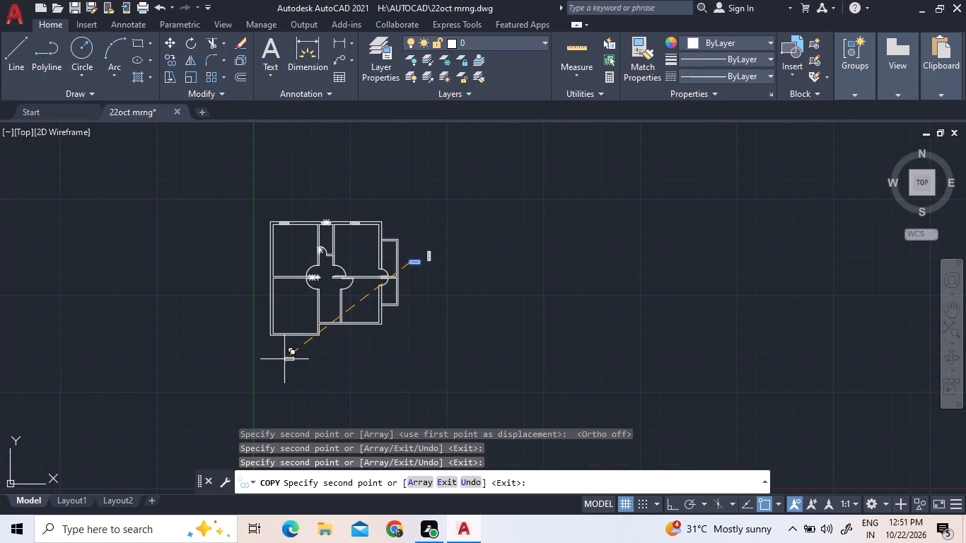
scroll(352, 326, "up", 4)
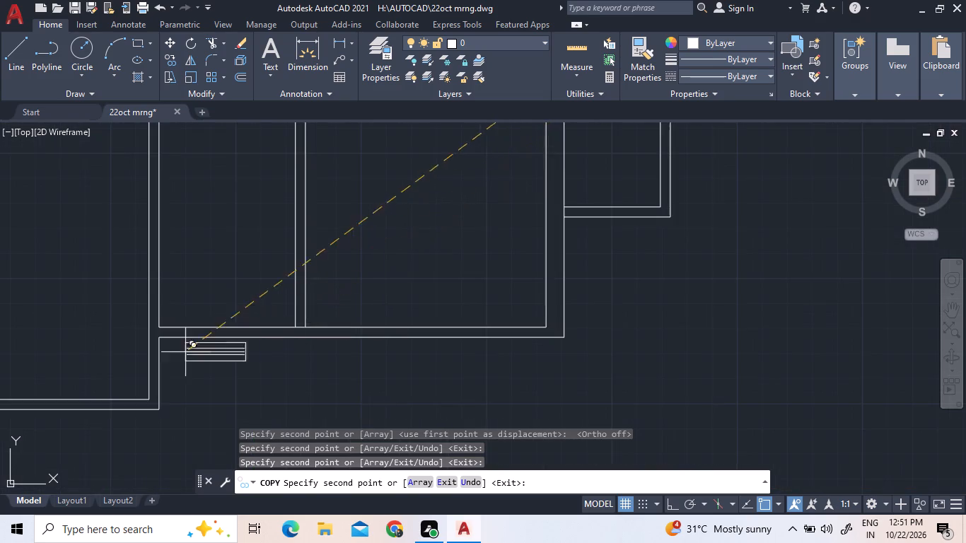
scroll(185, 353, "up", 4)
scroll(197, 252, "up", 2)
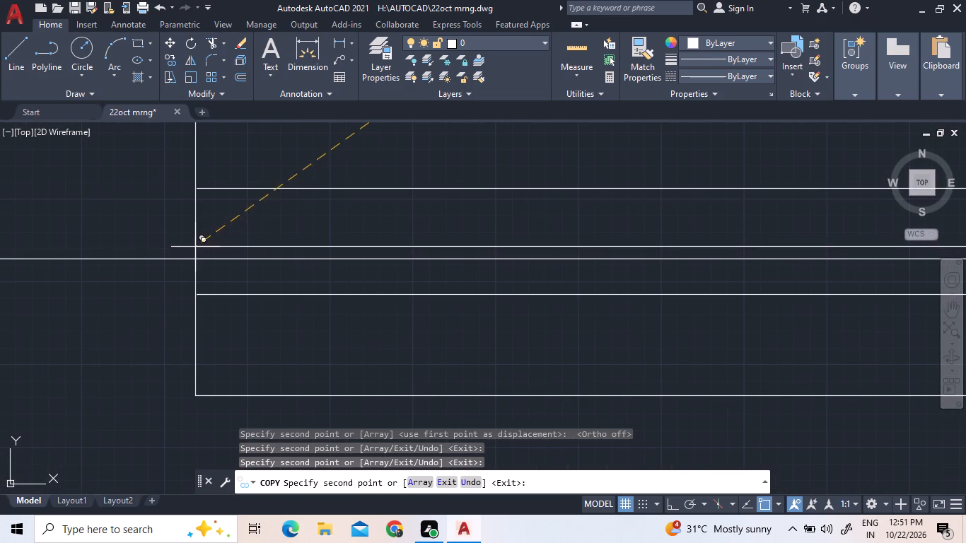
scroll(170, 298, "down", 3)
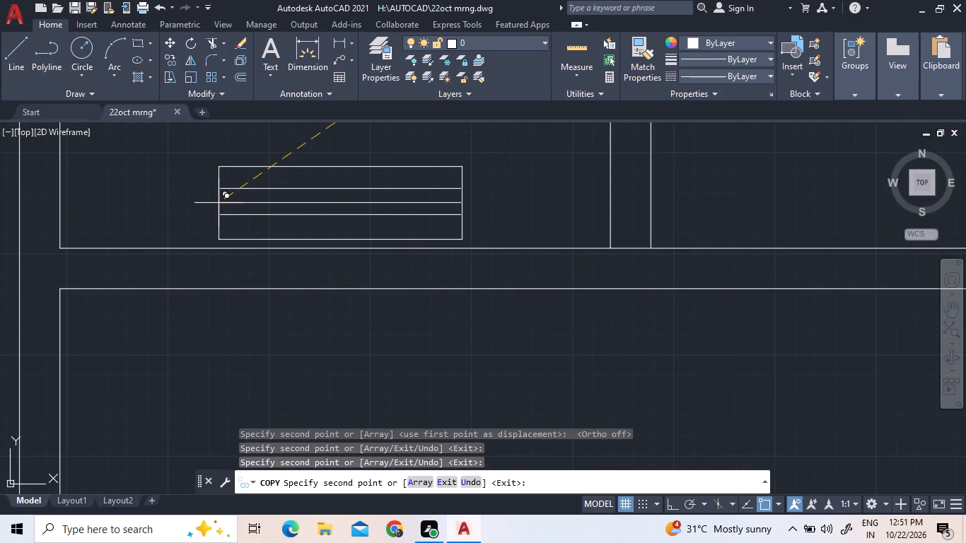
left_click(219, 202)
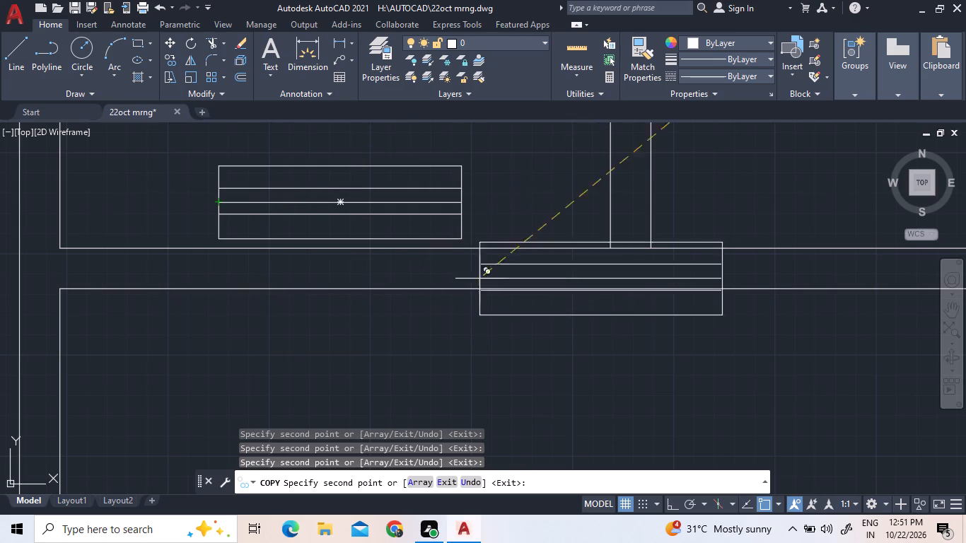
Place a further copy of the horizontal window inside the lower-right room, just above its bottom wall, and finish copying.
scroll(378, 302, "down", 3)
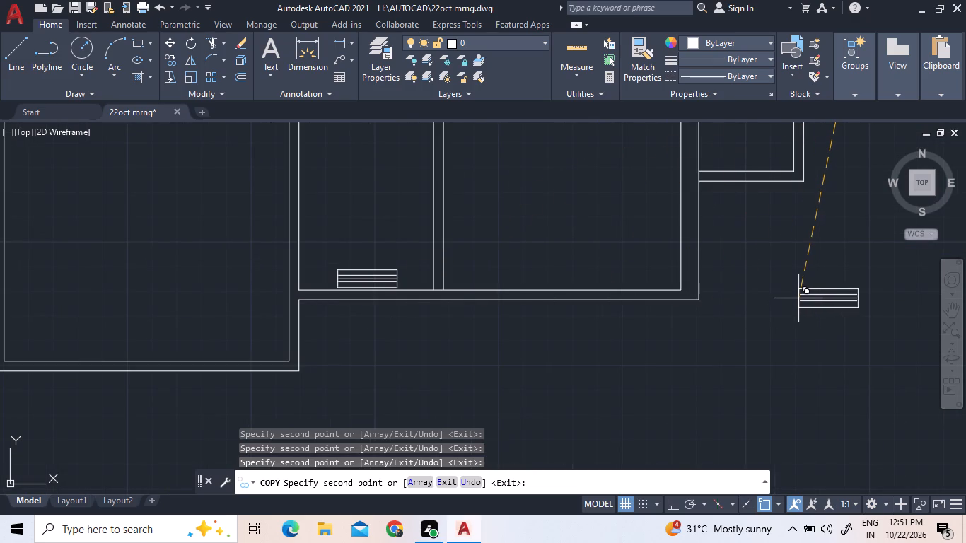
scroll(539, 263, "up", 2)
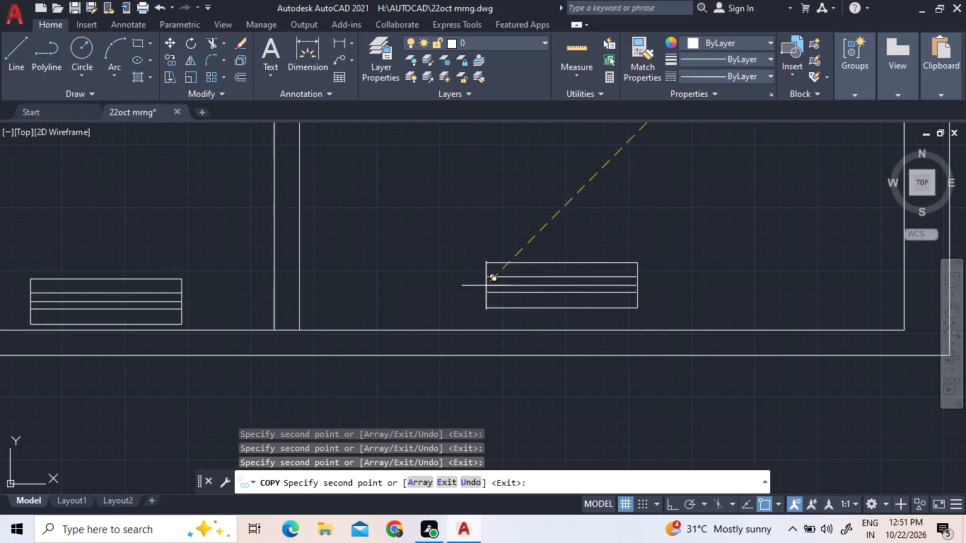
left_click(486, 300)
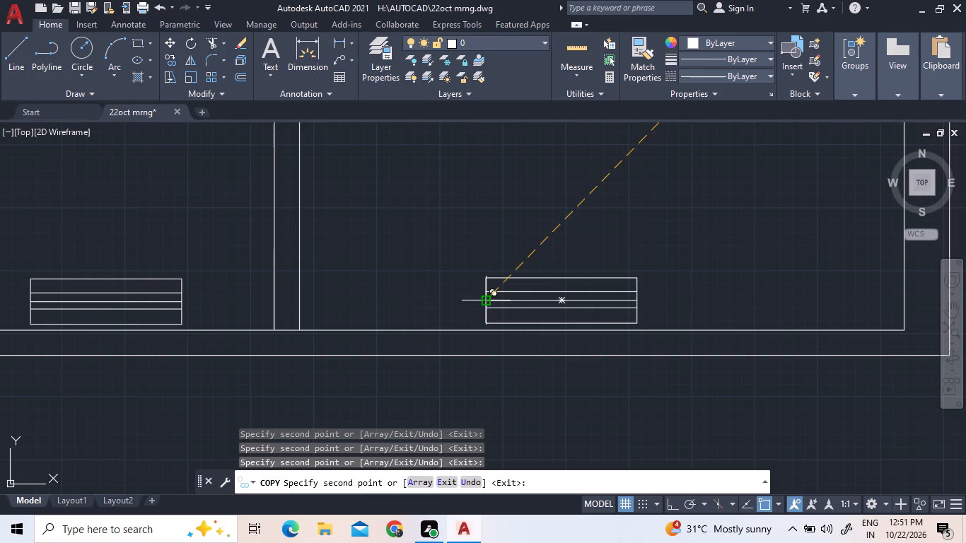
scroll(391, 237, "down", 3)
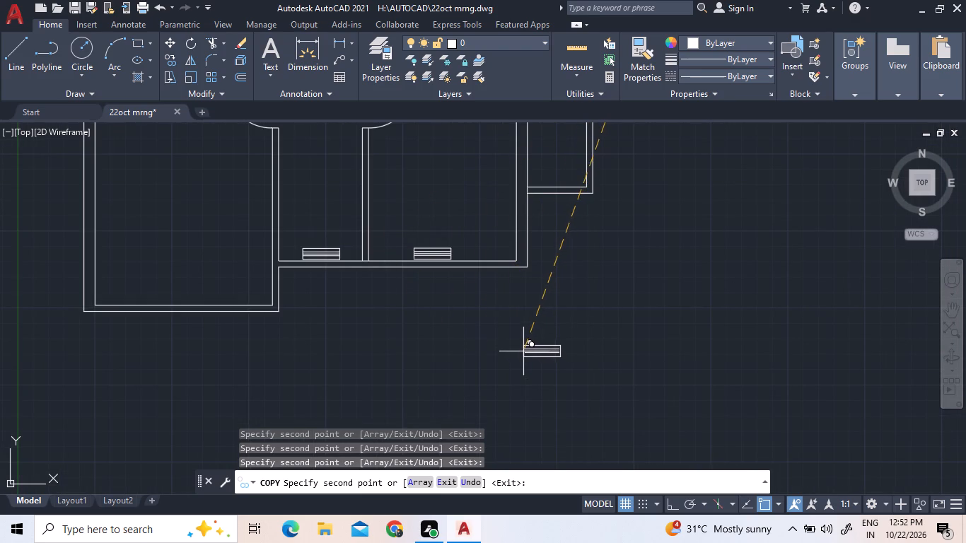
scroll(506, 414, "down", 2)
right_click(635, 258)
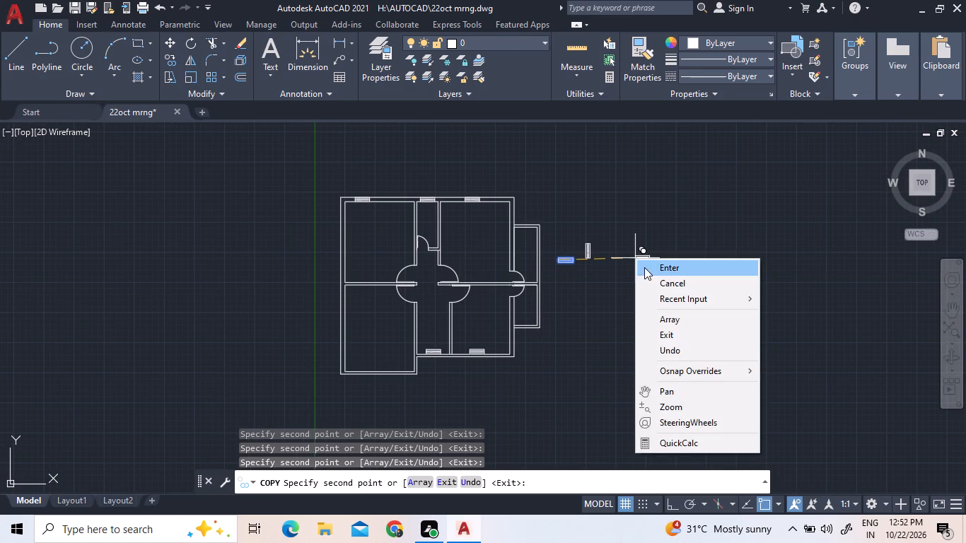
left_click(651, 271)
Scale down the lower middle room's window about its lower-left corner, freehand, to roughly the thickness of the bottom wall.
scroll(433, 367, "up", 3)
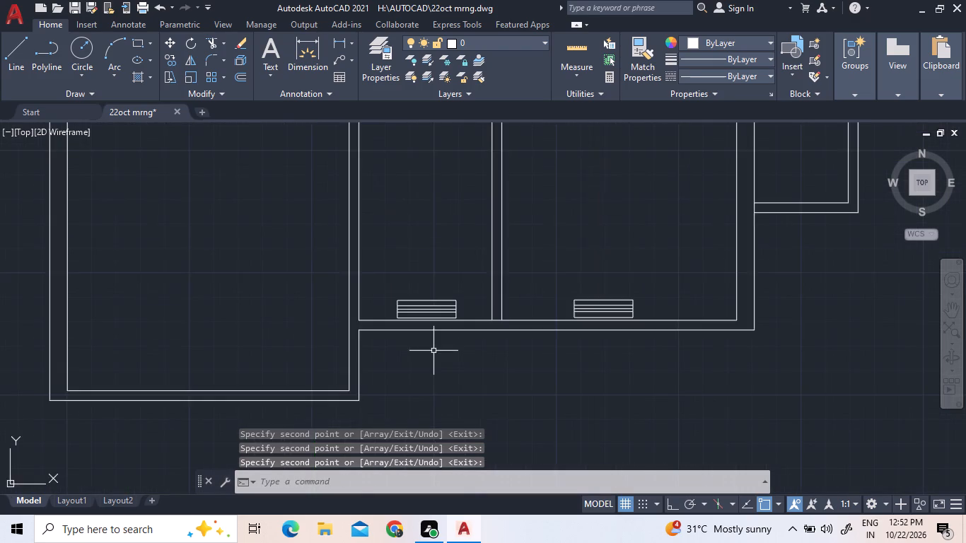
scroll(422, 310, "up", 3)
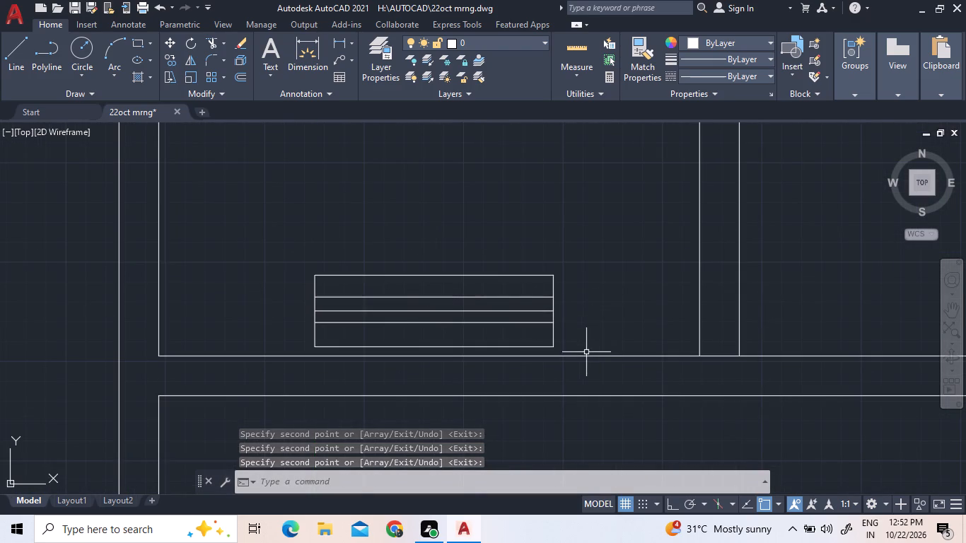
left_click(557, 349)
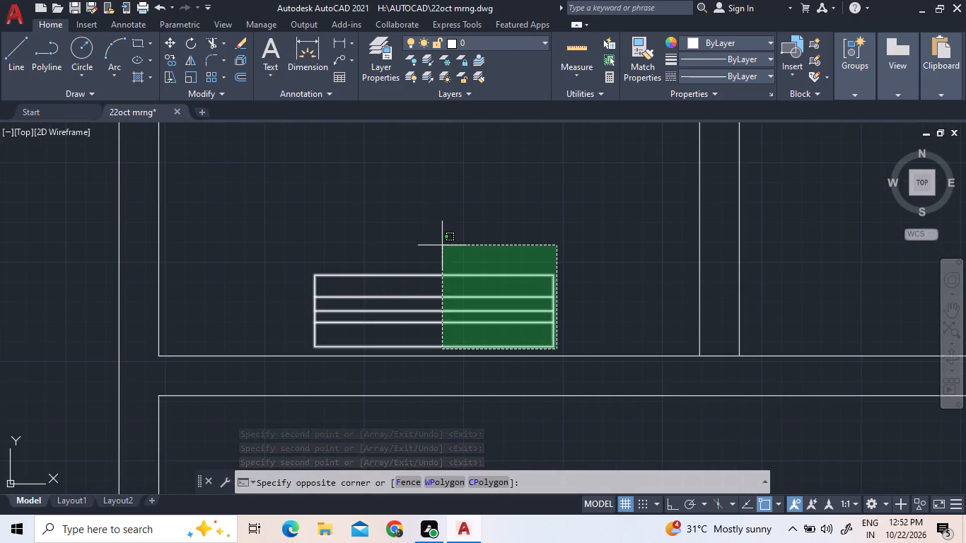
left_click(429, 240)
right_click(413, 229)
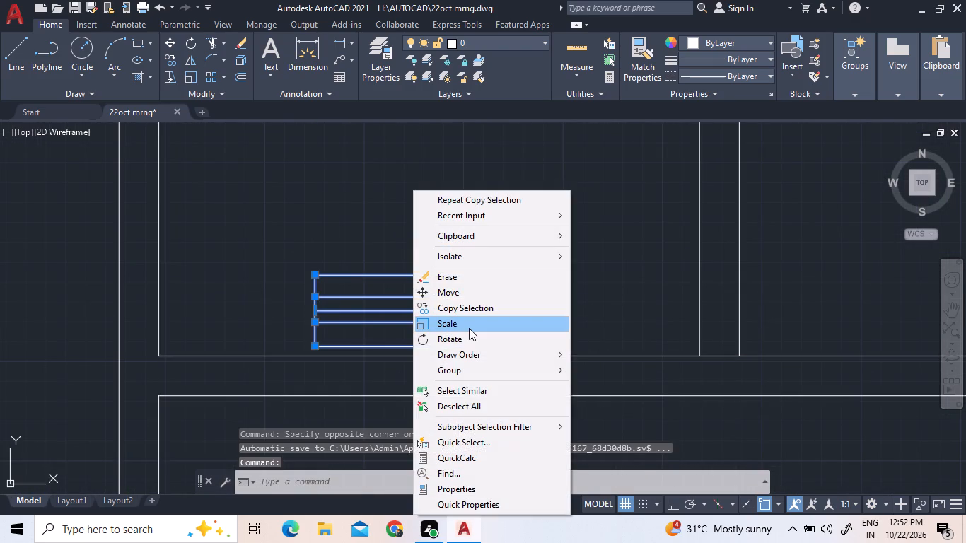
left_click(470, 330)
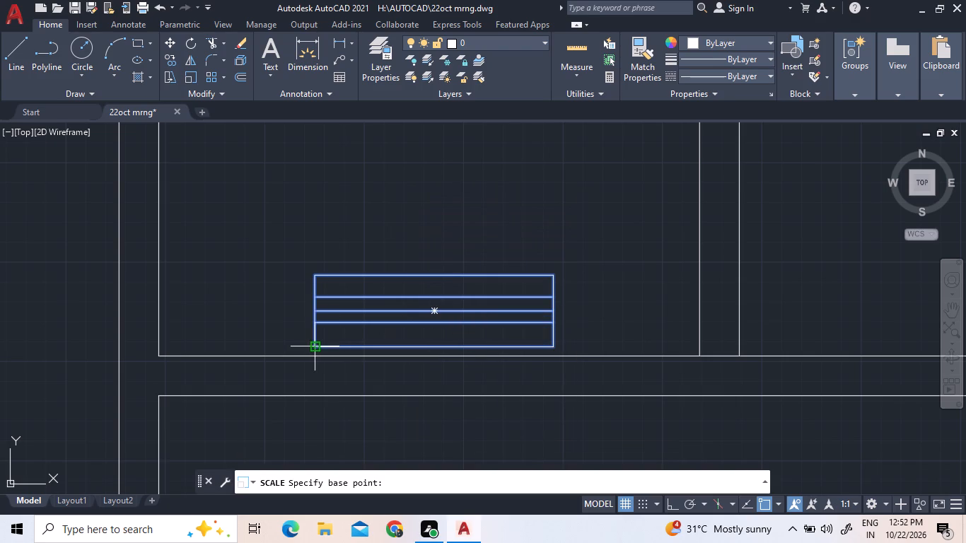
left_click(315, 346)
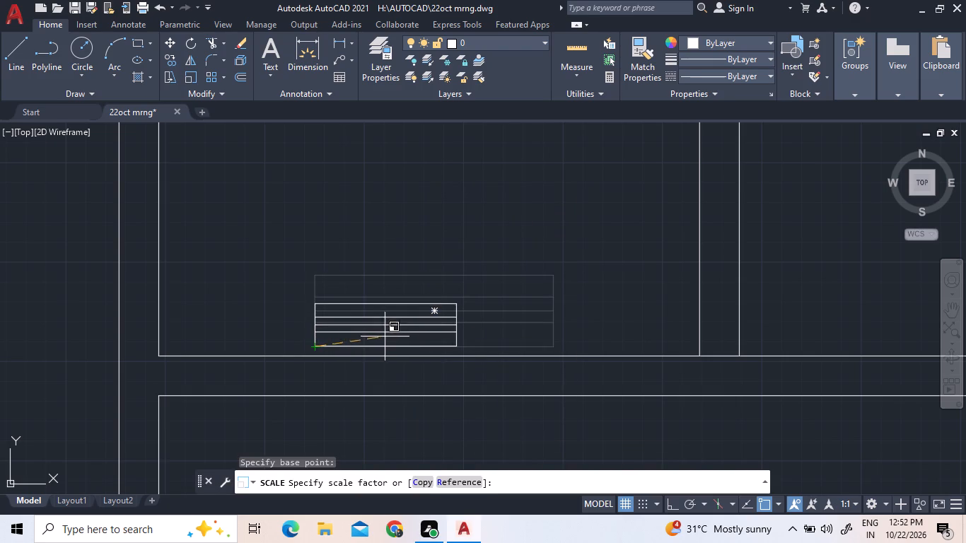
left_click(385, 337)
left_click(467, 354)
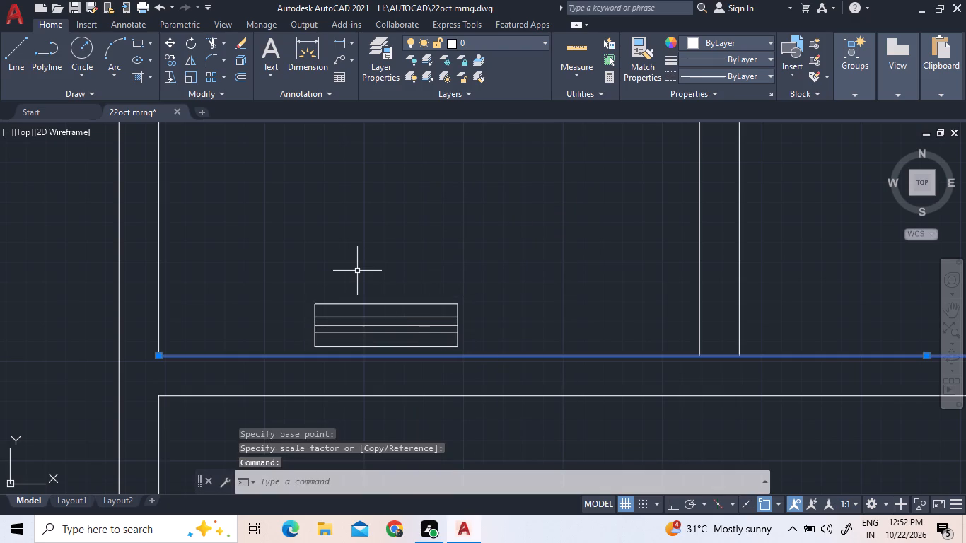
key("Escape")
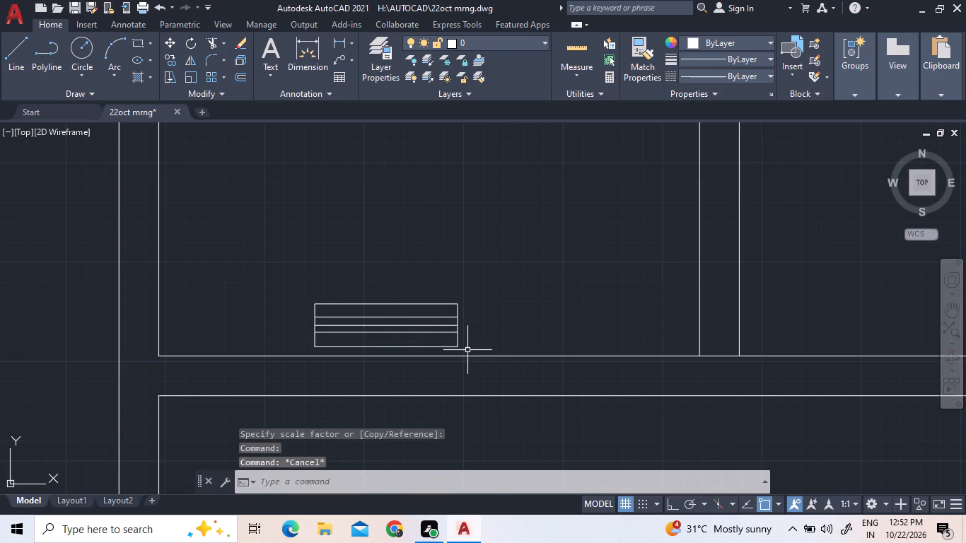
Move the reduced window by its bottom edge's midpoint straight down onto the outer line of the lower middle room's bottom wall.
left_click(467, 350)
left_click(399, 294)
right_click(399, 294)
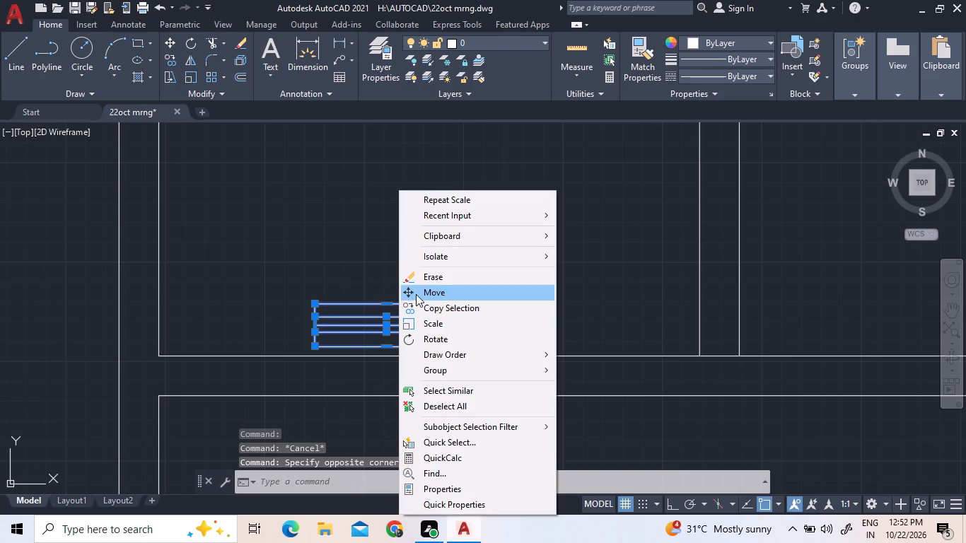
left_click(417, 294)
left_click(384, 346)
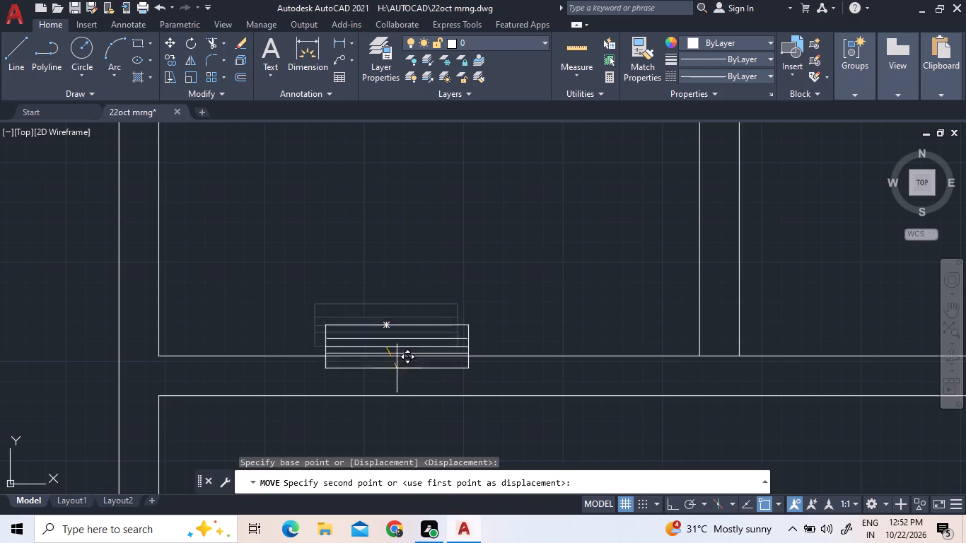
left_click(387, 395)
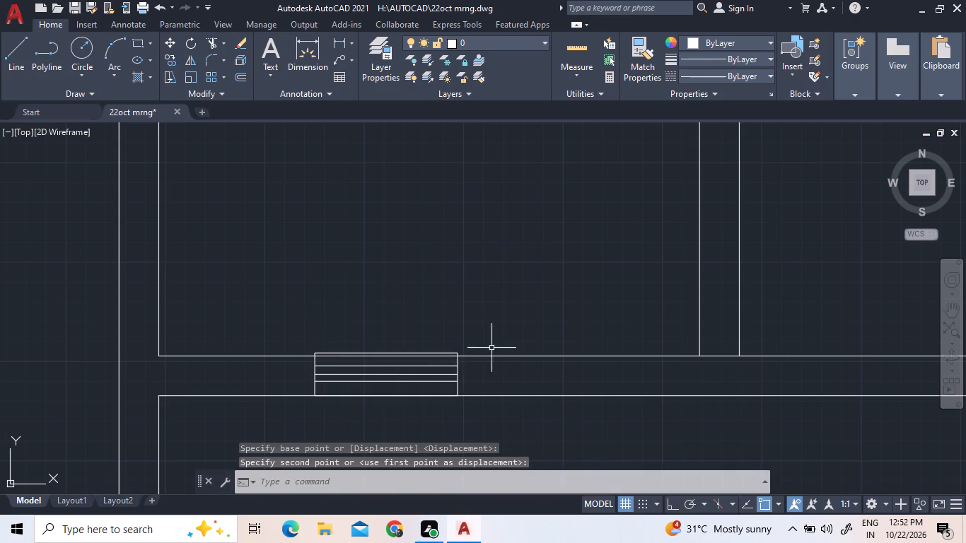
Scale down the lower-right room's window about its lower-left corner, freehand, to slightly more than the bottom wall's thickness.
scroll(446, 363, "down", 2)
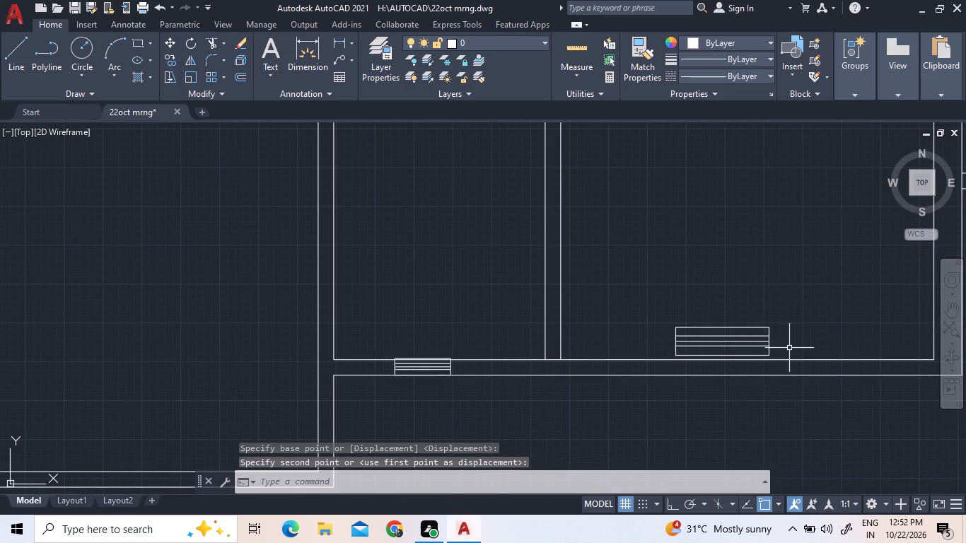
left_click_drag(792, 349, 786, 347)
left_click(687, 298)
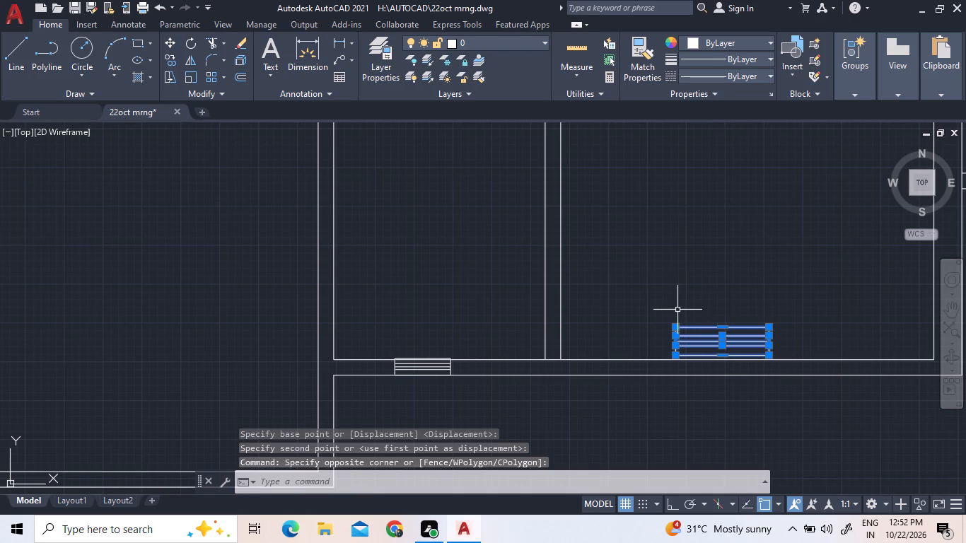
key("s")
key("c")
key("space")
scroll(664, 354, "up", 1)
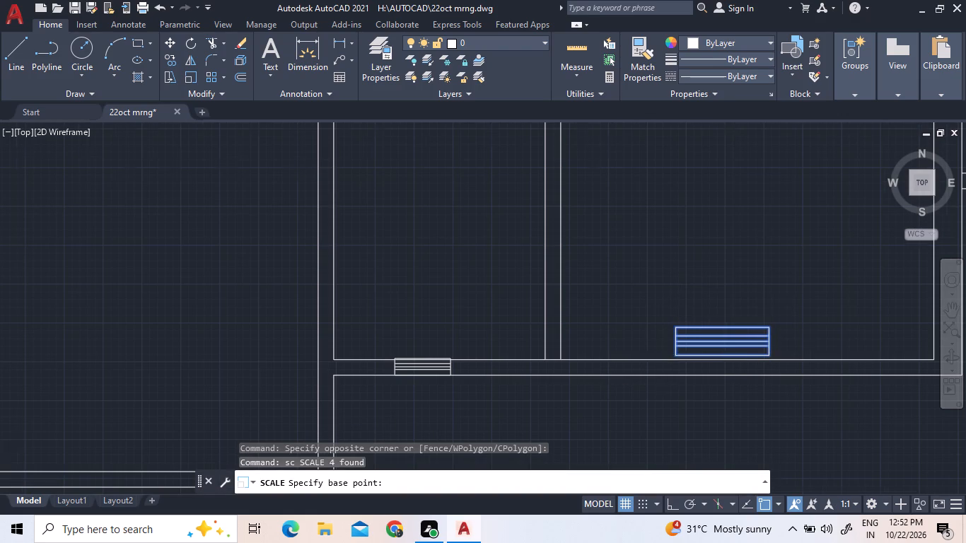
scroll(665, 354, "up", 1)
left_click(689, 361)
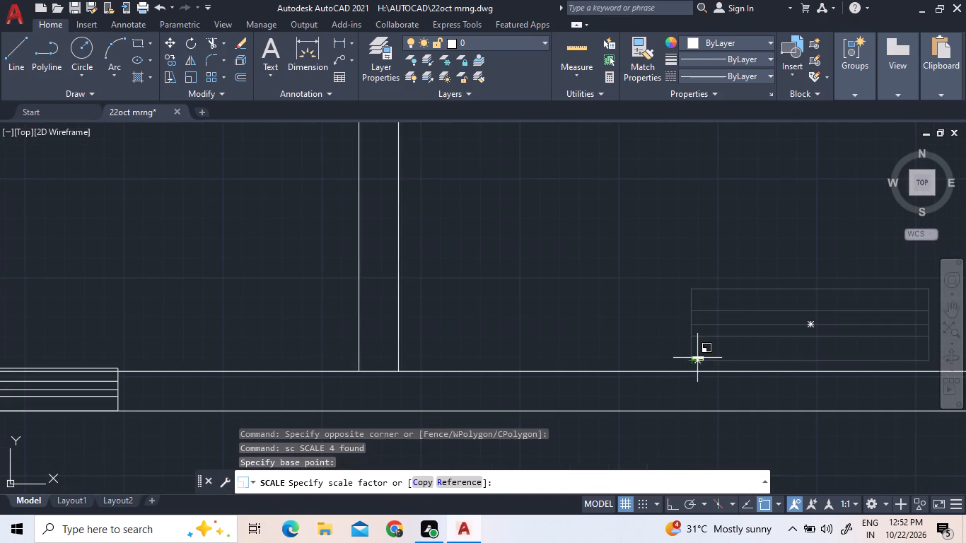
left_click(769, 332)
left_click(873, 370)
key("grave")
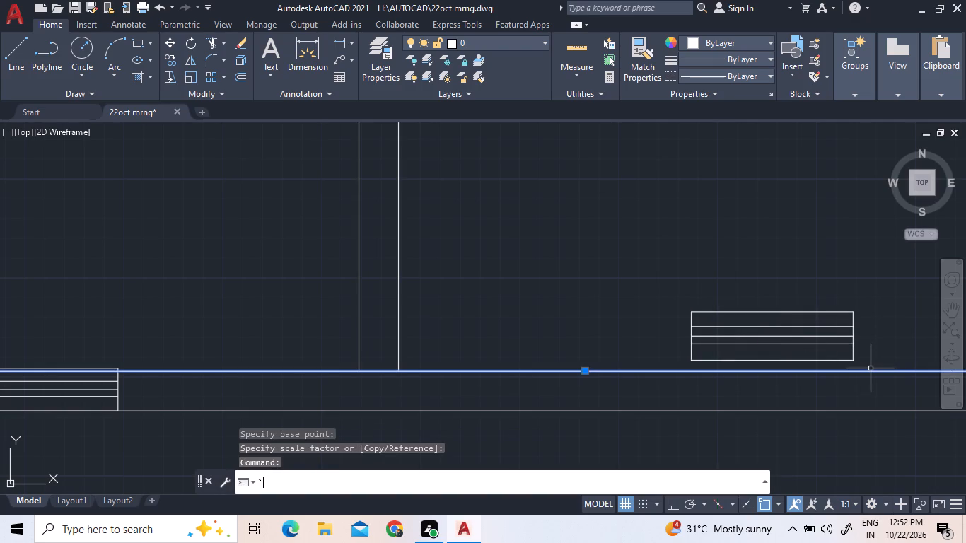
key("Escape")
Move the lower-right room's window by its bottom edge's midpoint straight down onto the outer line of the bottom wall.
left_click(866, 361)
left_click(737, 315)
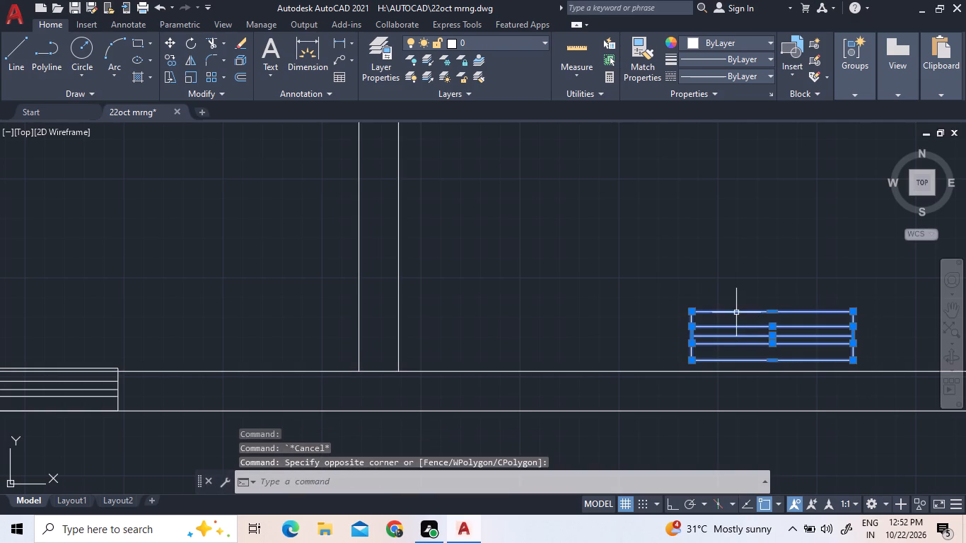
right_click(736, 313)
left_click(760, 296)
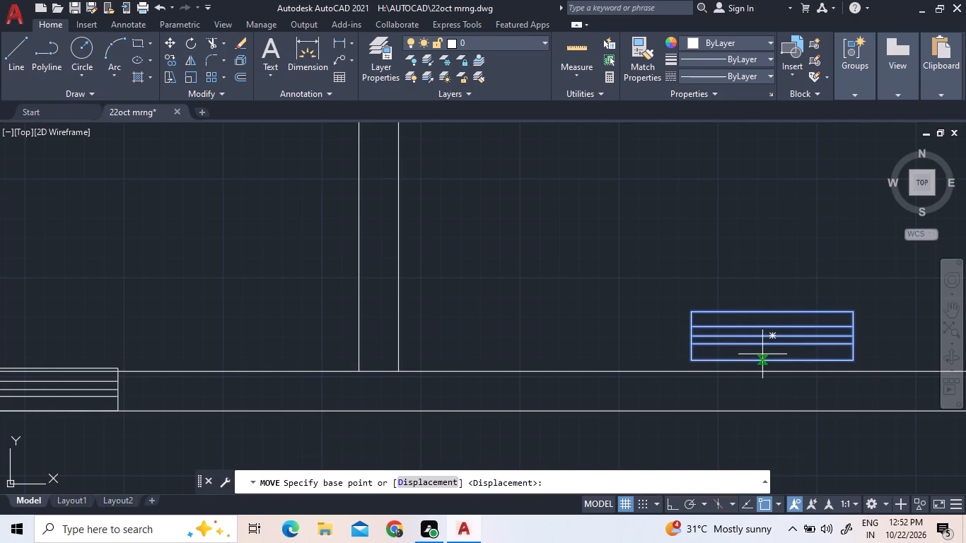
left_click(772, 357)
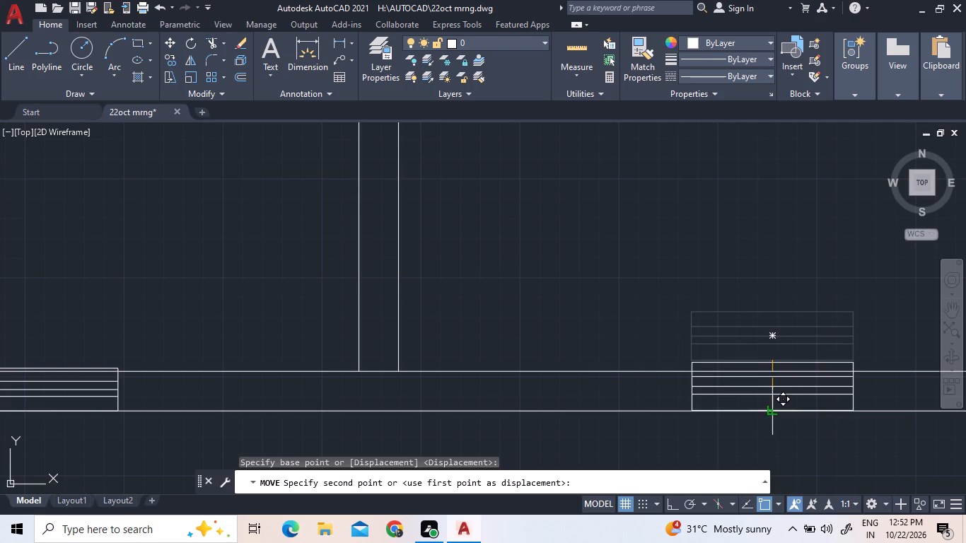
scroll(777, 412, "up", 1)
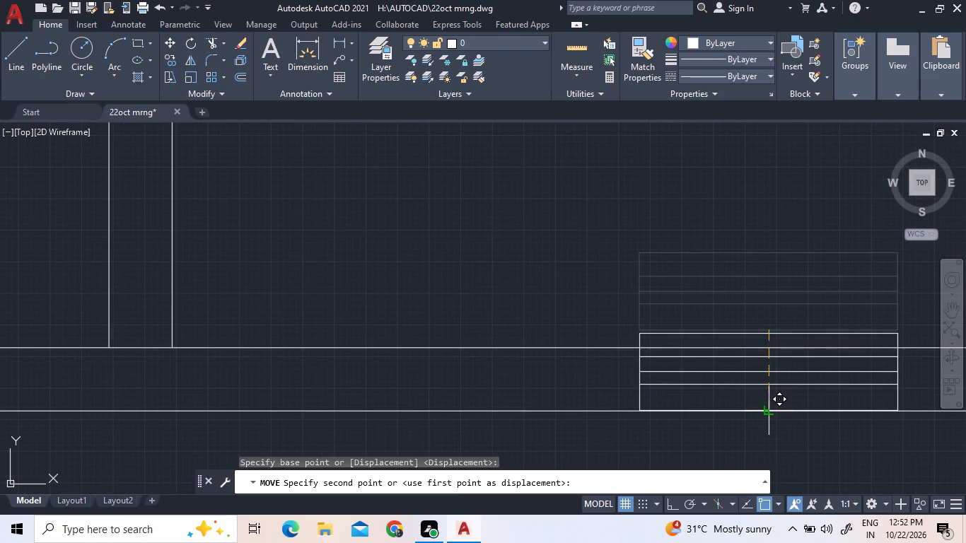
left_click(773, 407)
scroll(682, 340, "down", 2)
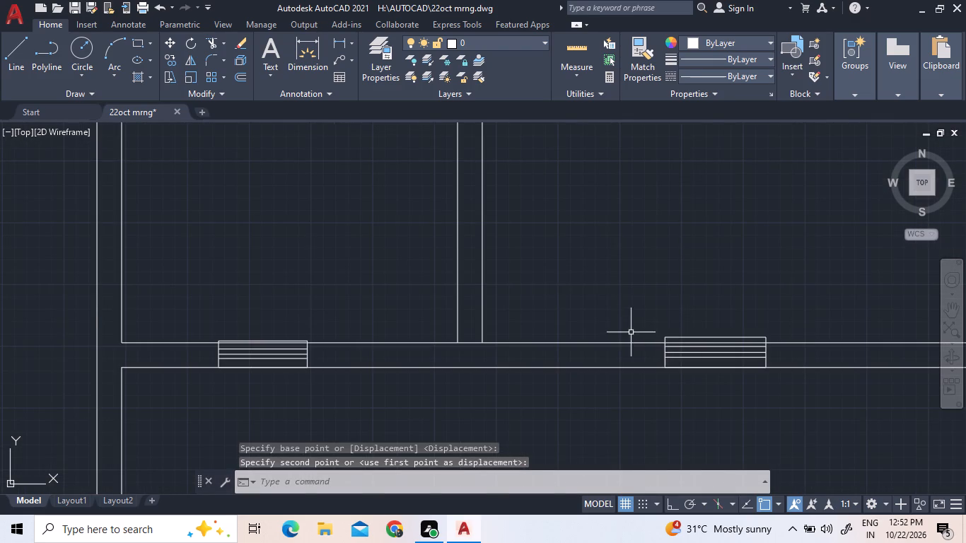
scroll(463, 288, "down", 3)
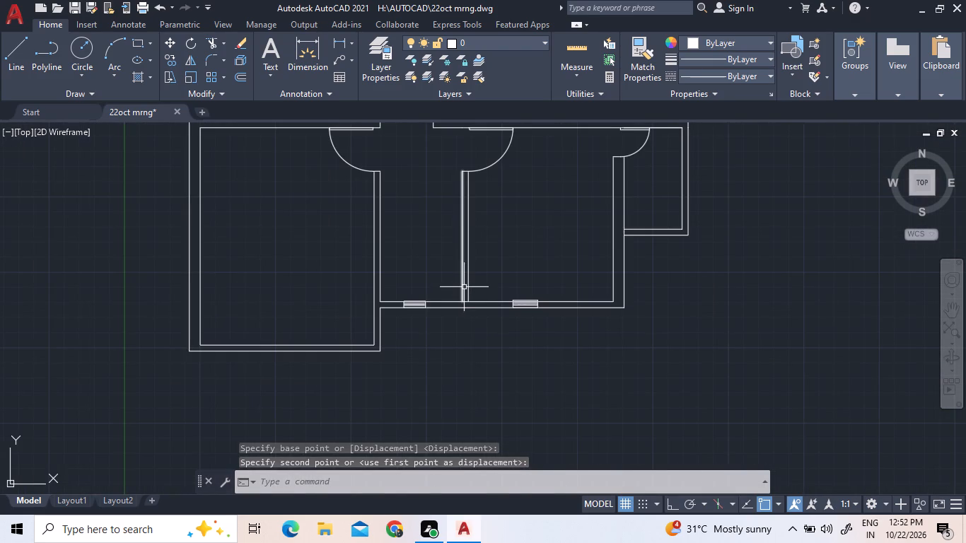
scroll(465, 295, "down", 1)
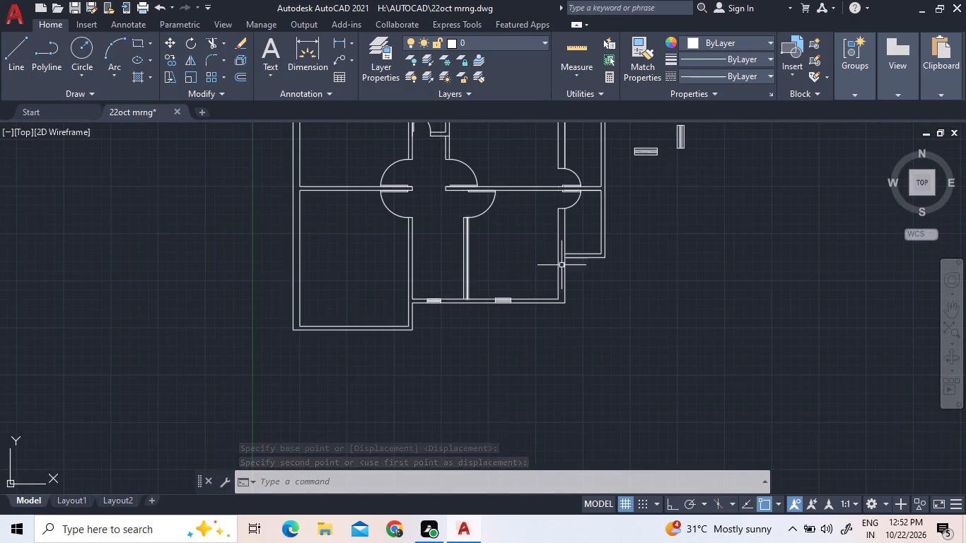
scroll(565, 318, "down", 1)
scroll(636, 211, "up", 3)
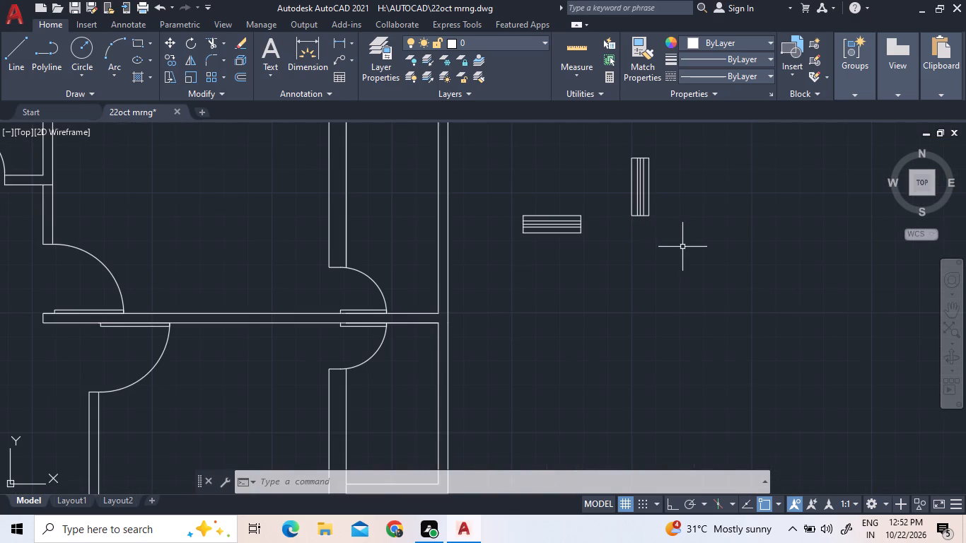
Copy the spare vertical window beside the plan by its middle into the right wall of the upper-right room.
left_click(673, 234)
left_click(622, 146)
right_click(622, 146)
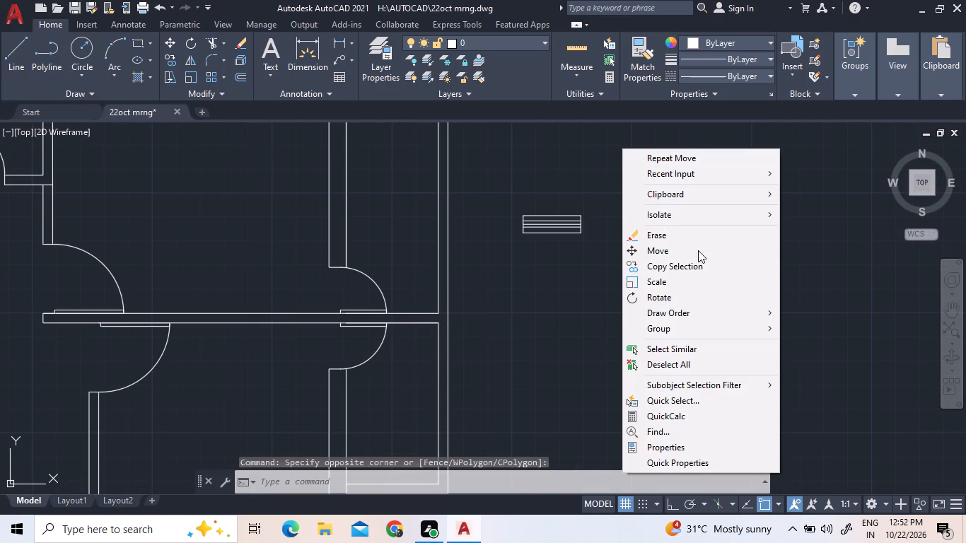
left_click(714, 269)
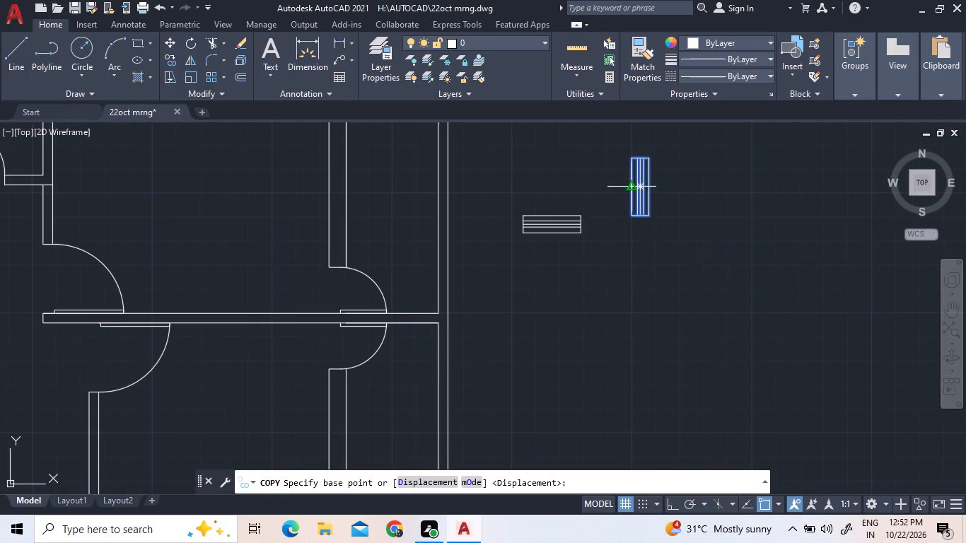
left_click_drag(639, 184, 639, 193)
scroll(611, 353, "down", 1)
scroll(444, 156, "up", 1)
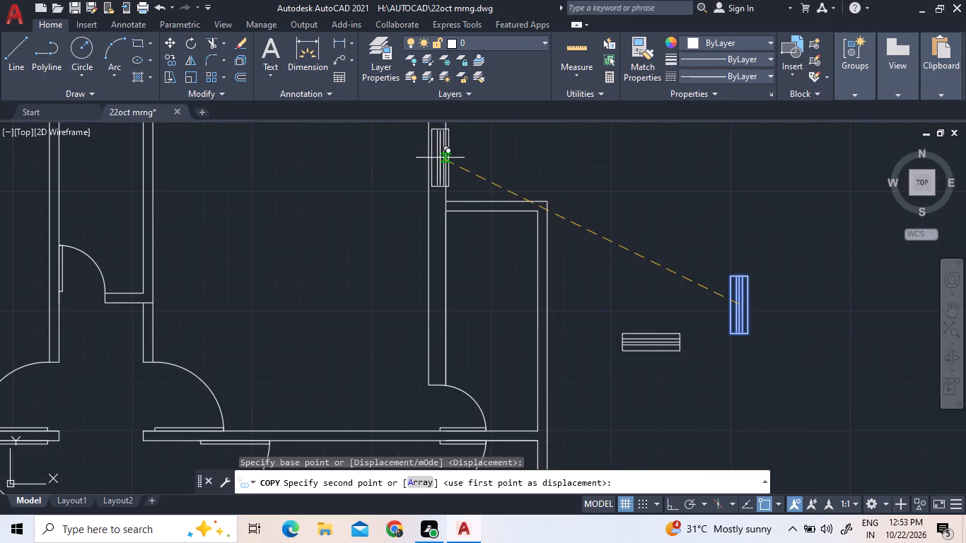
scroll(450, 257, "up", 2)
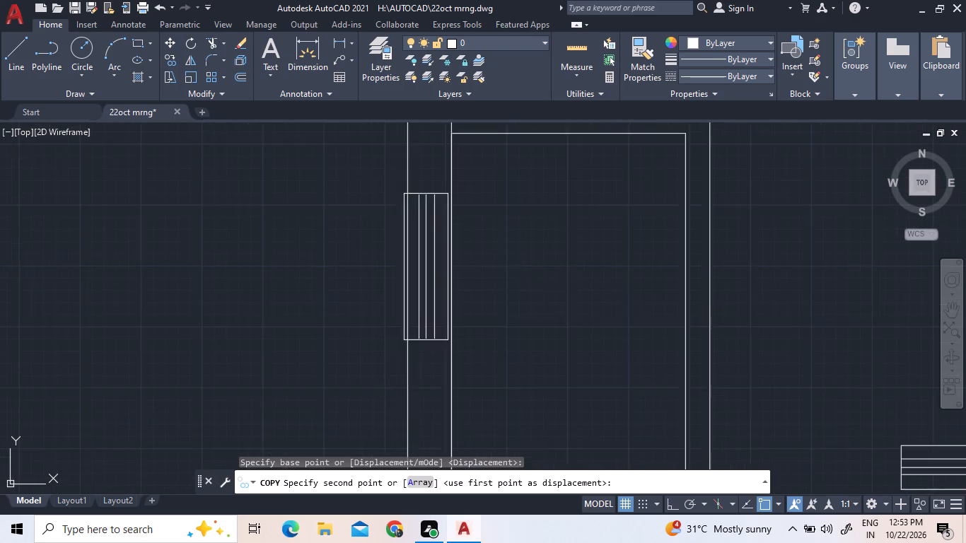
scroll(426, 267, "up", 6)
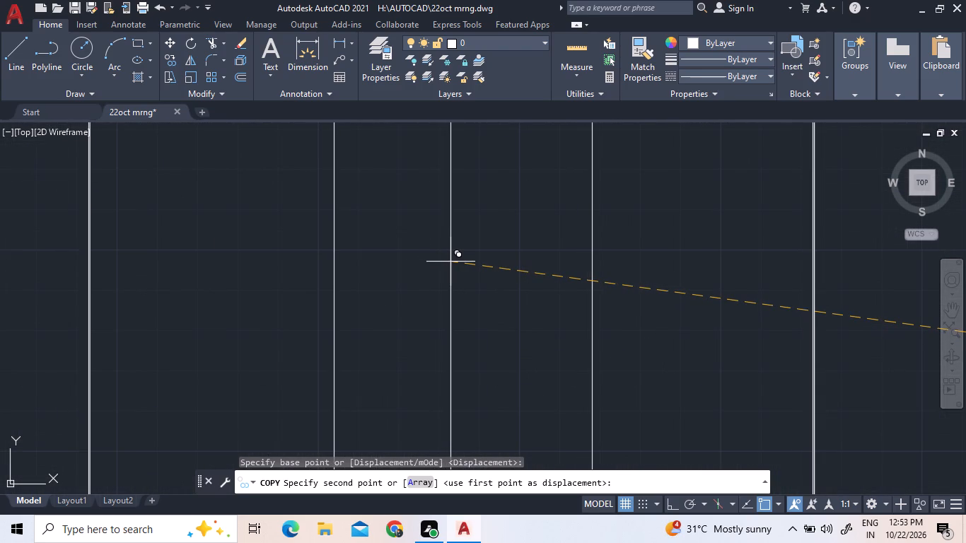
left_click(453, 262)
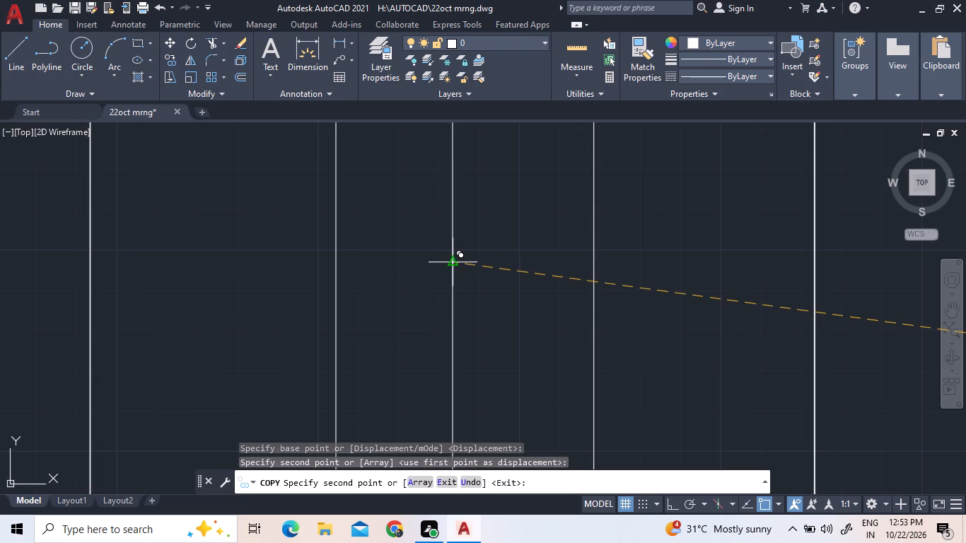
Place another copy of the vertical window in the right wall of the lower-right room, just above its bottom corner.
scroll(453, 262, "down", 9)
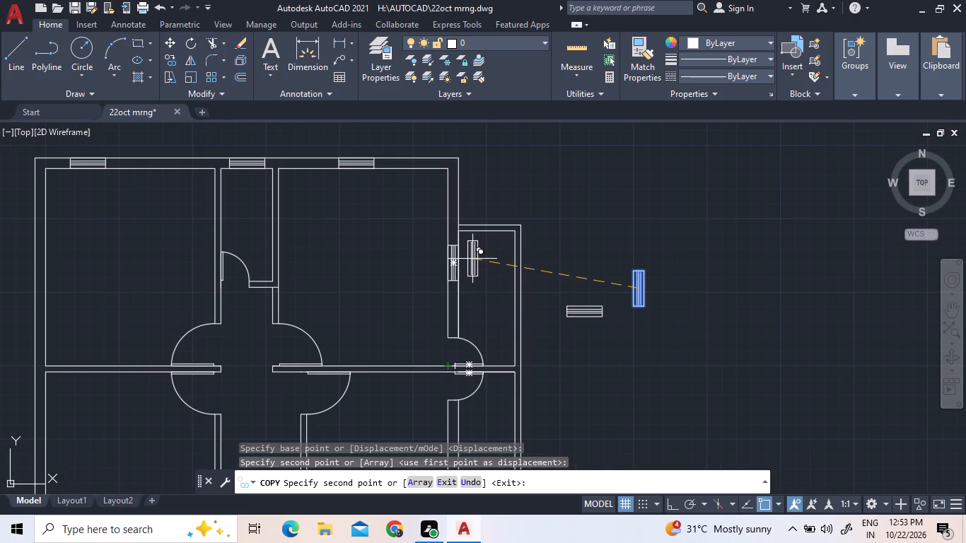
scroll(472, 259, "down", 2)
scroll(469, 351, "up", 3)
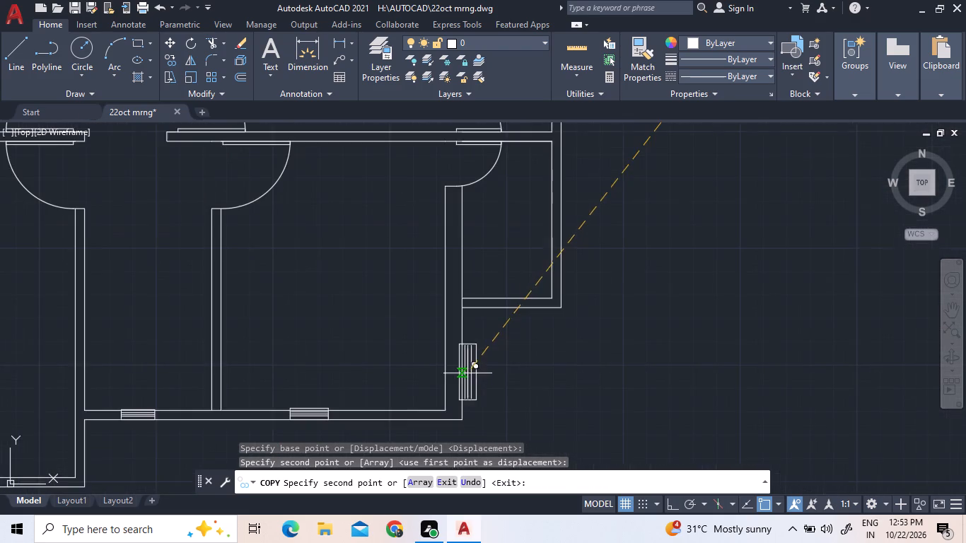
scroll(455, 383, "up", 7)
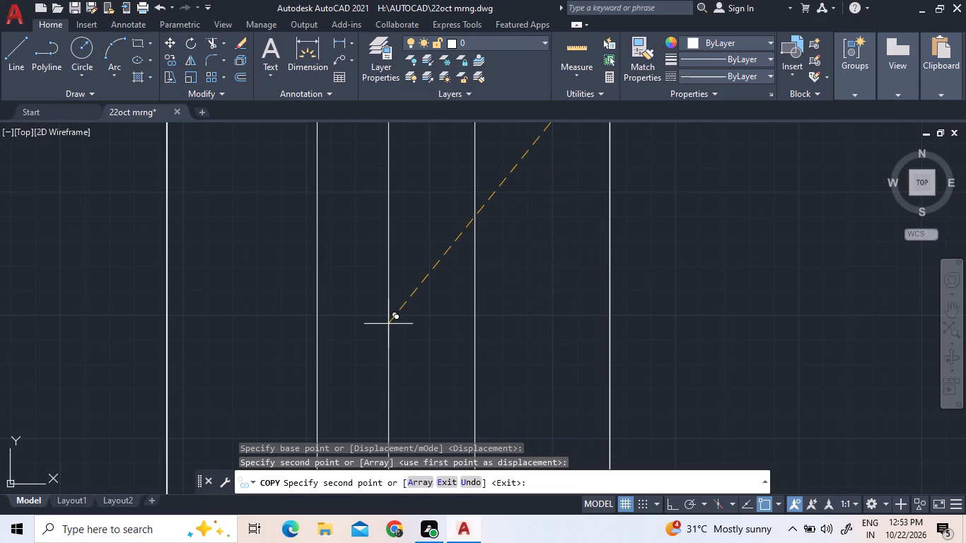
left_click(388, 324)
Place a third copy of the vertical window in the left outer wall of the upper-left room and end the copying.
scroll(496, 411, "down", 3)
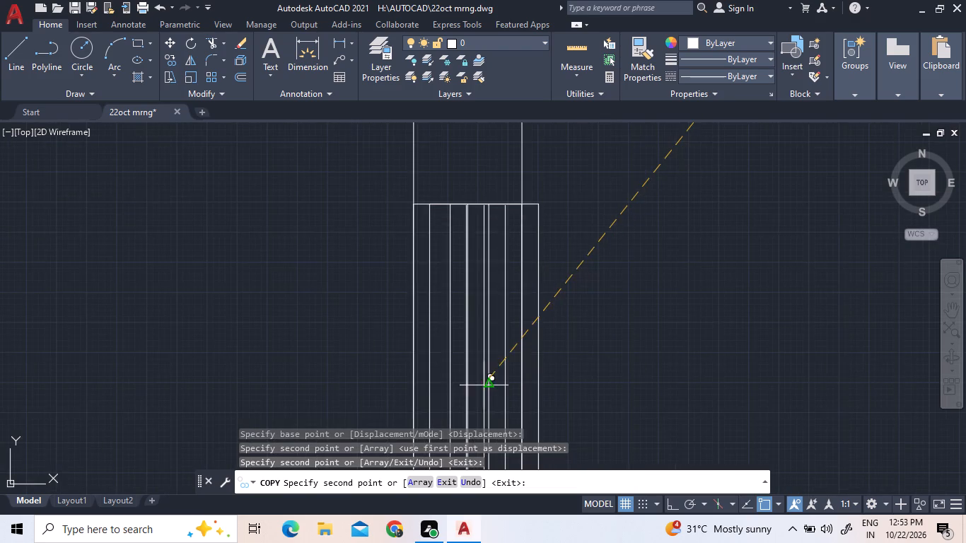
scroll(484, 385, "down", 3)
scroll(486, 182, "down", 2)
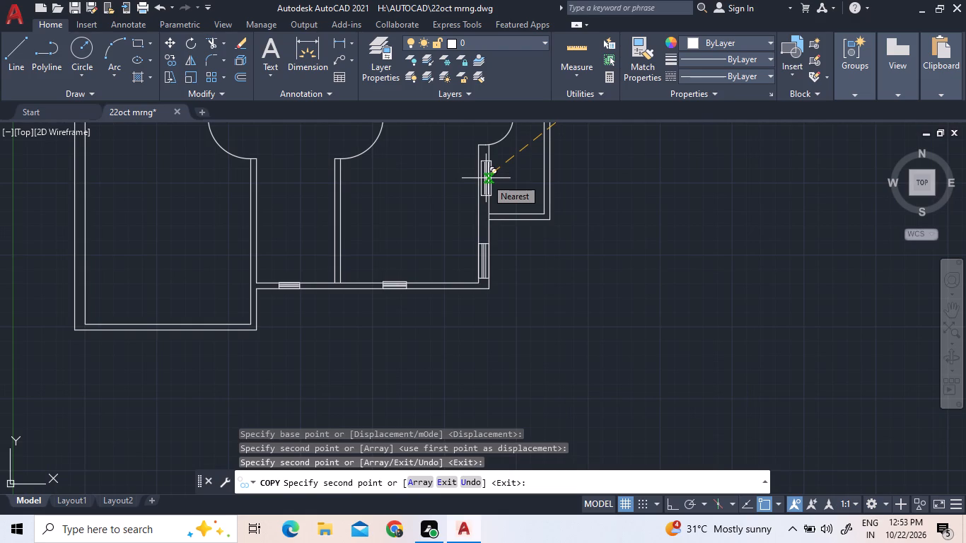
scroll(487, 182, "down", 3)
scroll(364, 127, "up", 1)
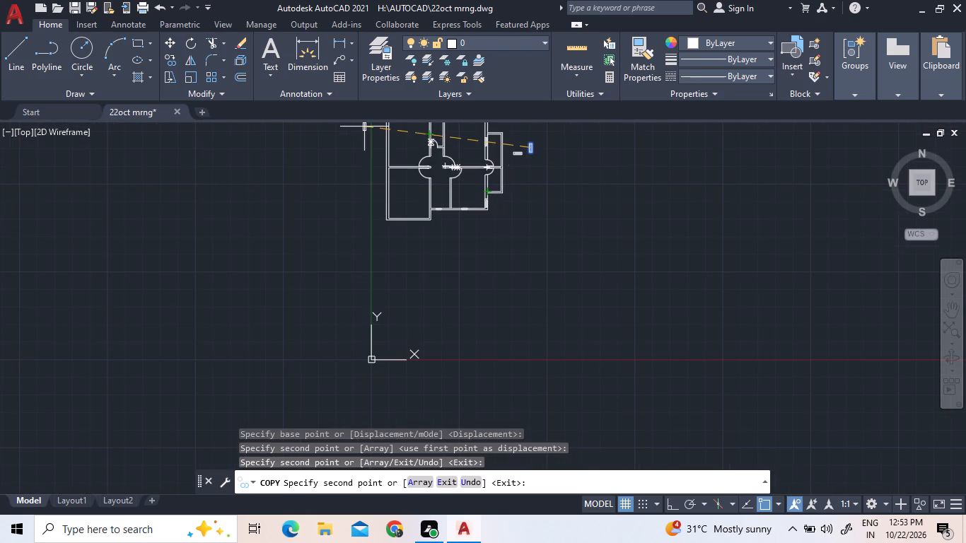
scroll(364, 127, "up", 1)
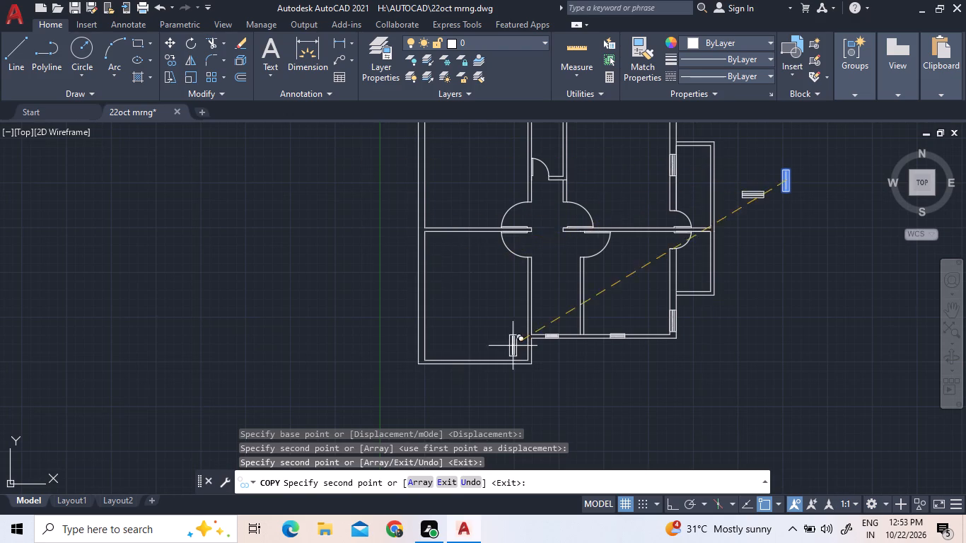
scroll(513, 348, "down", 1)
scroll(467, 224, "up", 5)
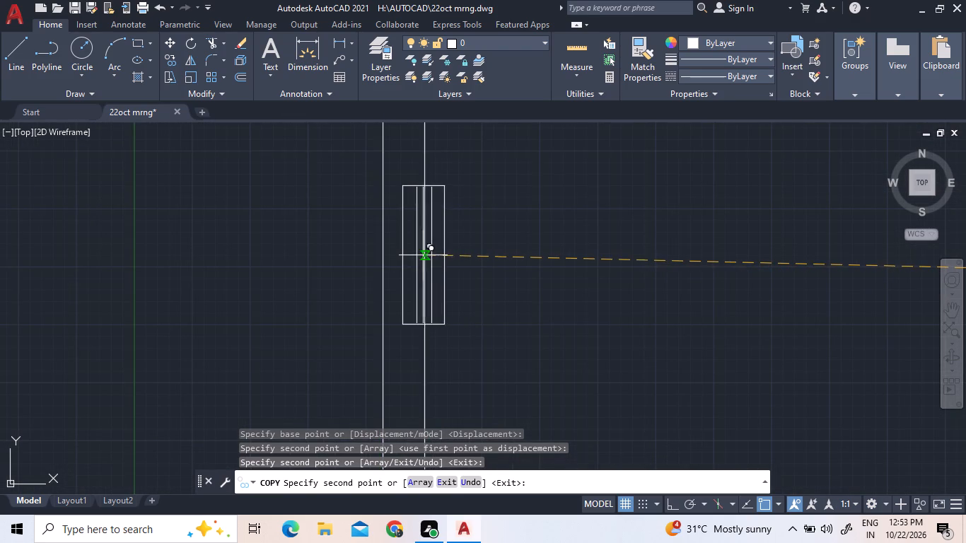
scroll(406, 257, "up", 3)
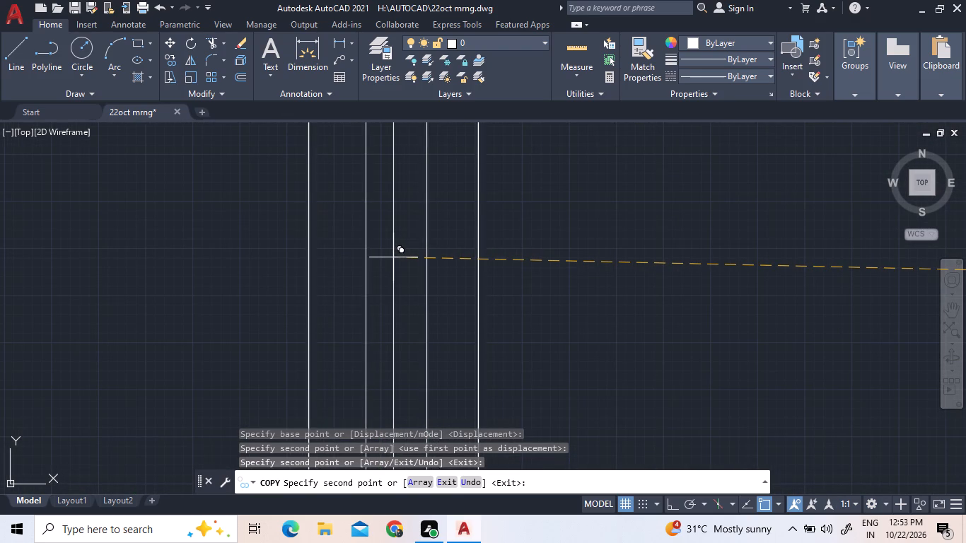
left_click(392, 259)
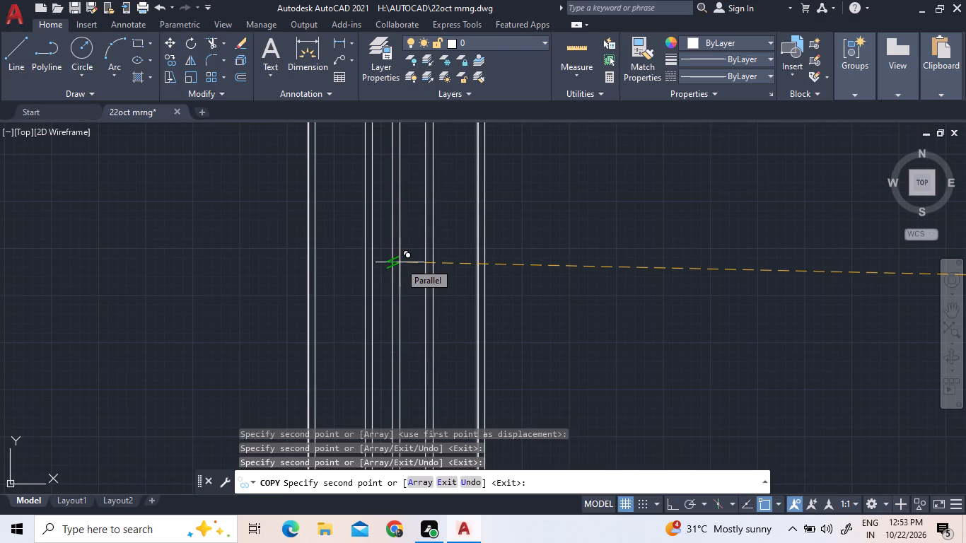
scroll(400, 275, "down", 9)
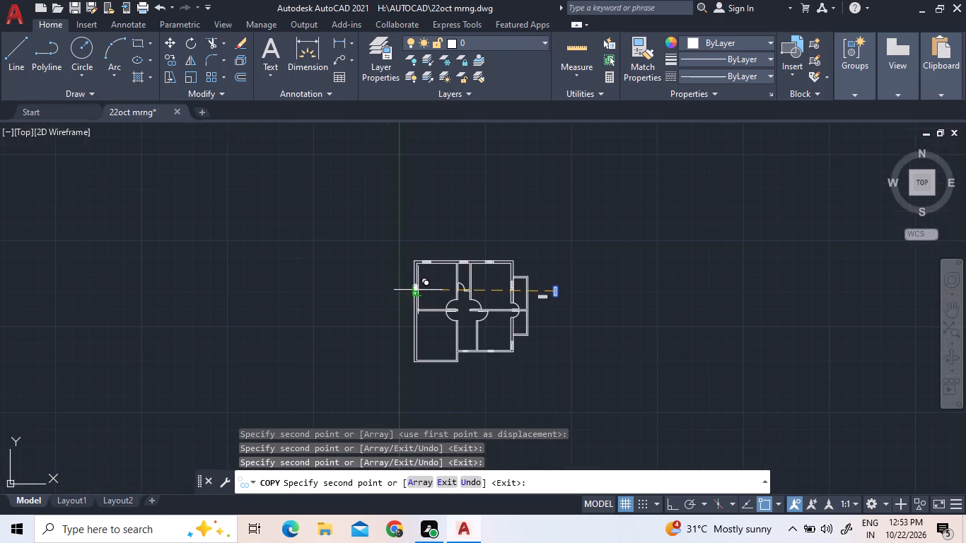
key("Escape")
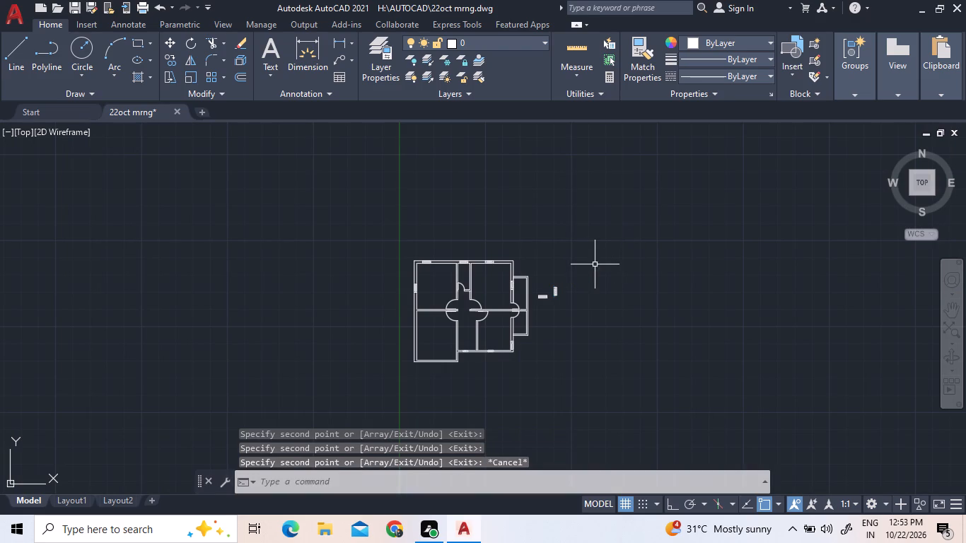
Examine the whole floor plan, checking the windows, doors and wall junctions around the rooms.
scroll(425, 325, "up", 2)
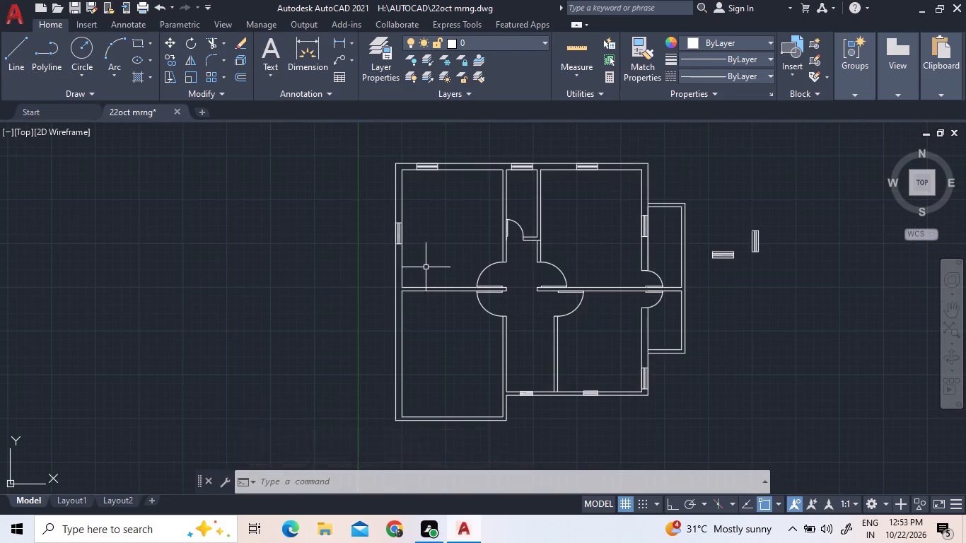
scroll(426, 267, "down", 1)
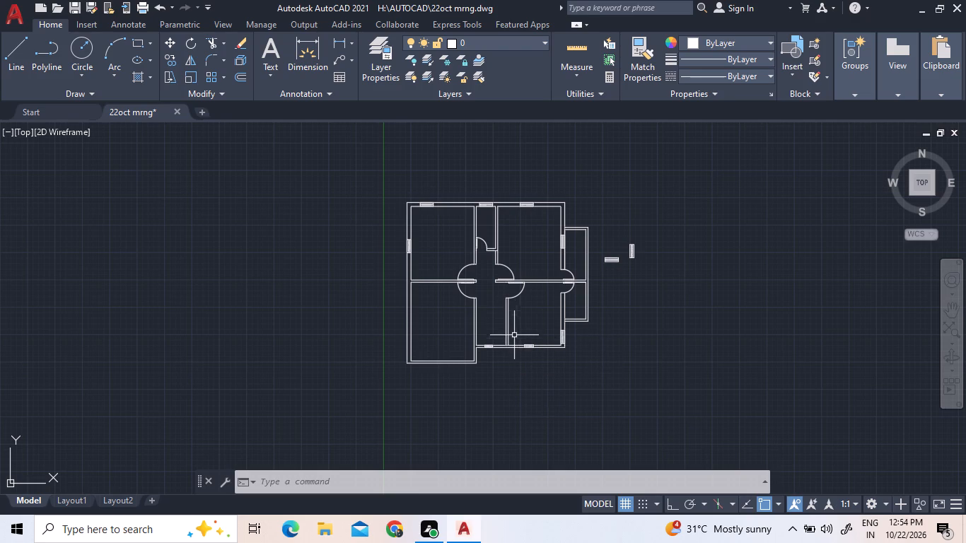
scroll(535, 363, "up", 1)
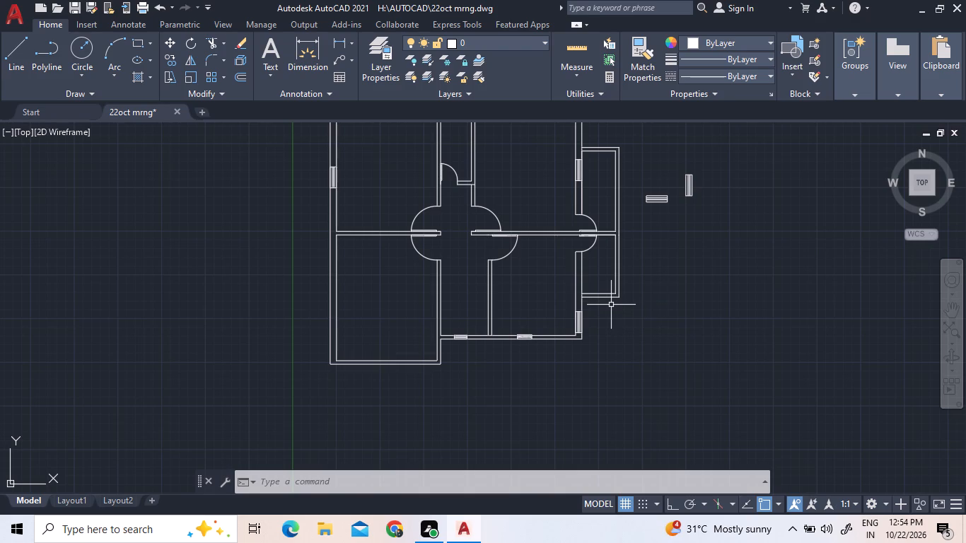
scroll(611, 312, "down", 1)
scroll(595, 236, "up", 2)
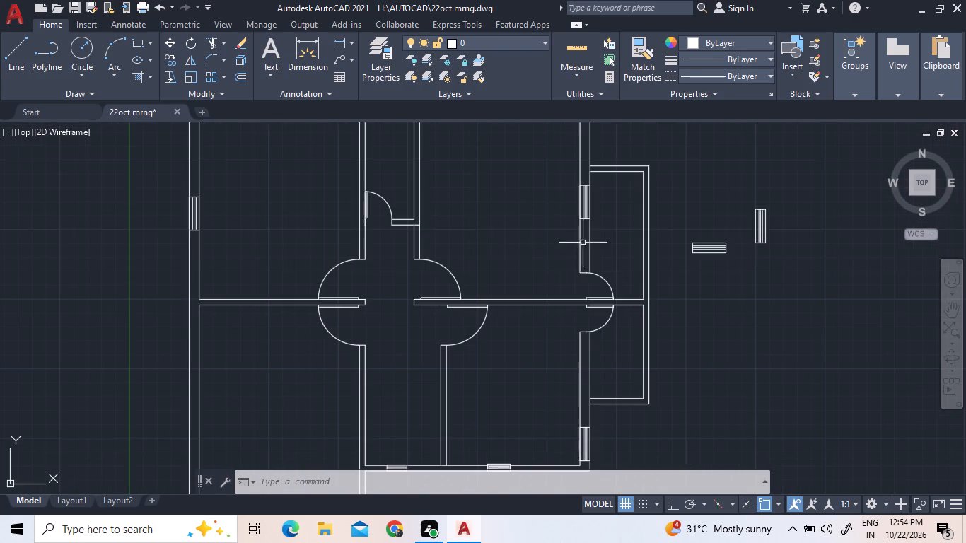
scroll(381, 233, "down", 1)
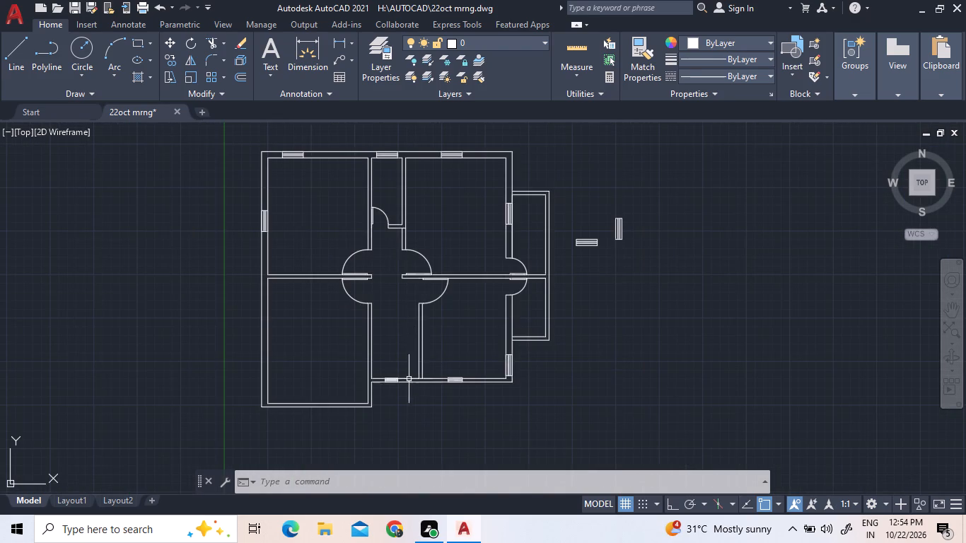
scroll(400, 395, "up", 2)
scroll(398, 401, "down", 1)
Trim the bottom wall's inner line between the two partition lines separating the lower middle and lower-right rooms.
scroll(417, 330, "up", 2)
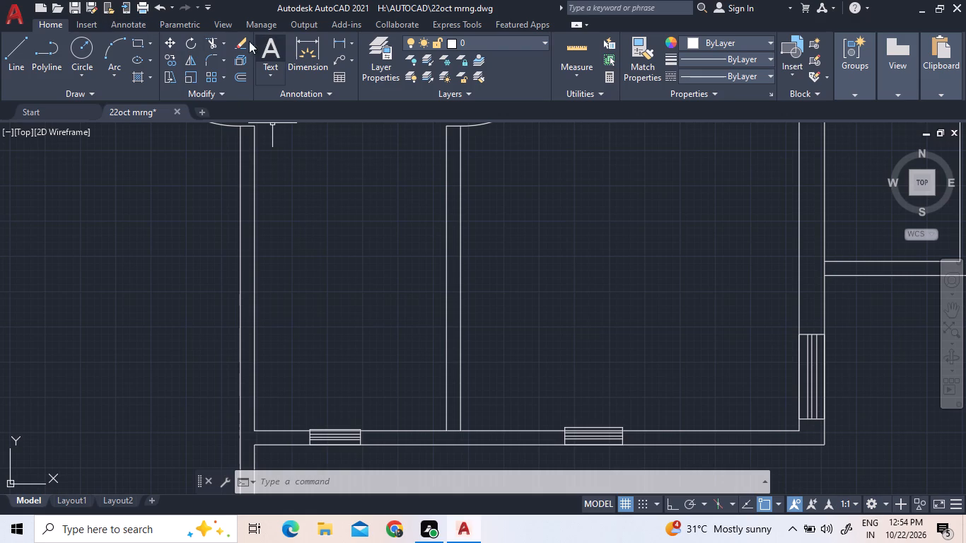
left_click(212, 42)
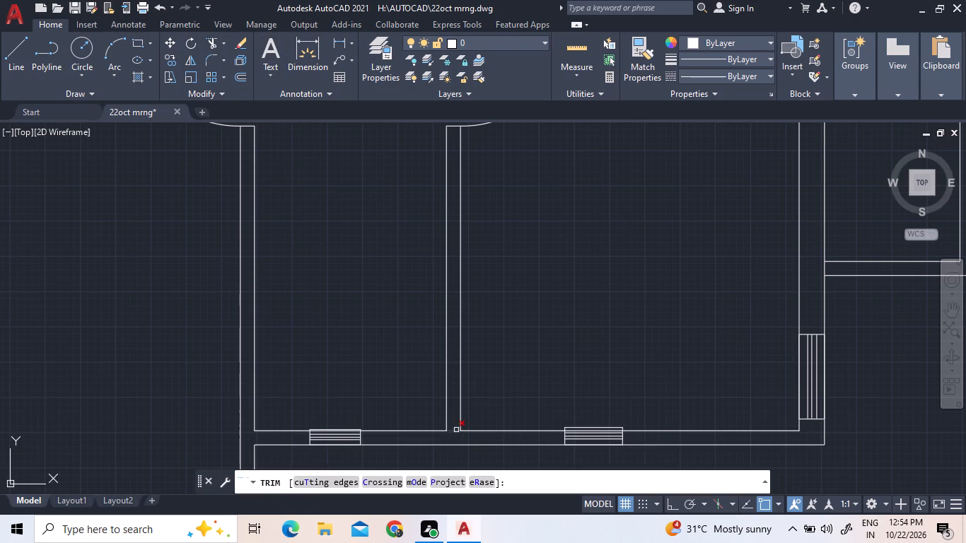
left_click(456, 430)
right_click(540, 334)
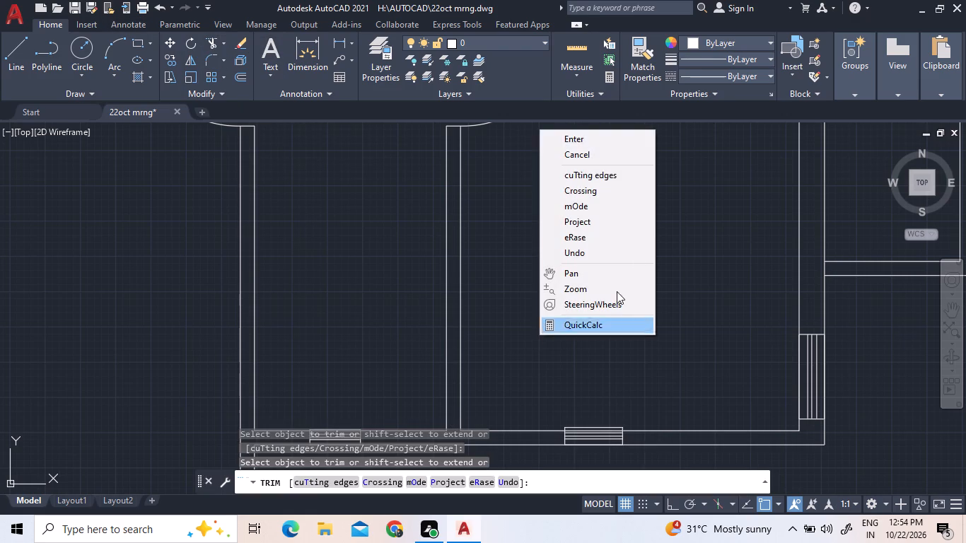
left_click(617, 135)
Offset the inner line of the lower middle room's bottom wall 3' upward into the room.
scroll(574, 205, "down", 1)
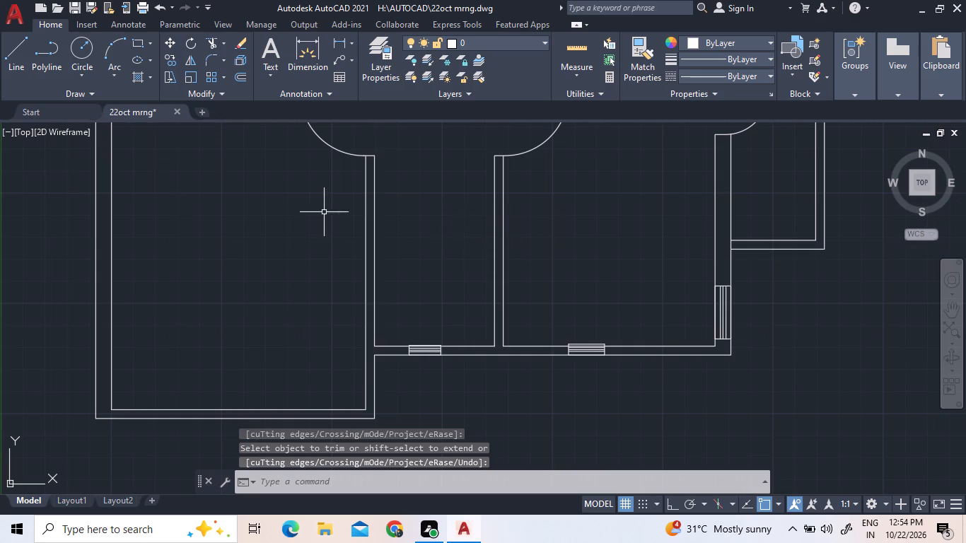
left_click(235, 71)
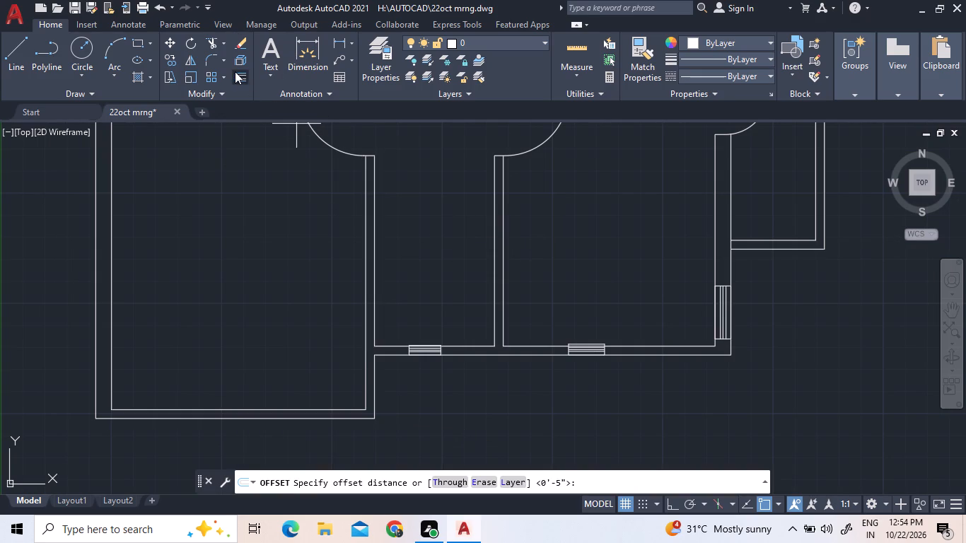
type("3'")
key("Return")
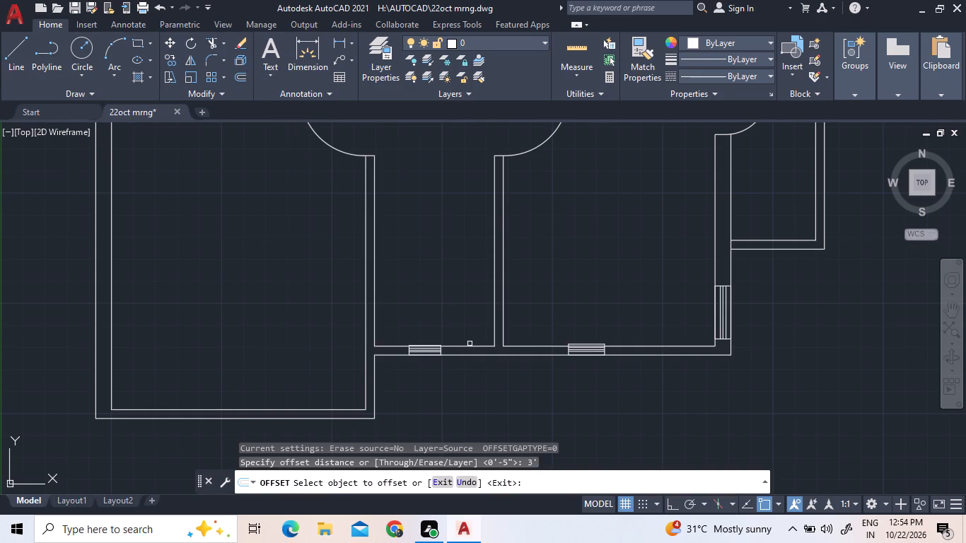
left_click(467, 346)
left_click(460, 302)
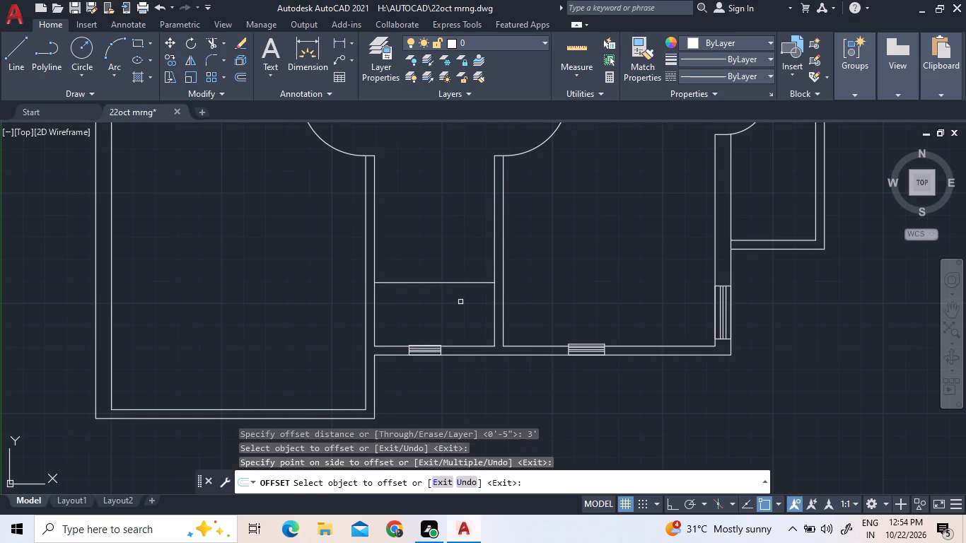
Offset the horizontal line across the lower middle room upward three times in succession at 7" spacing to start the stair treads.
left_click(240, 74)
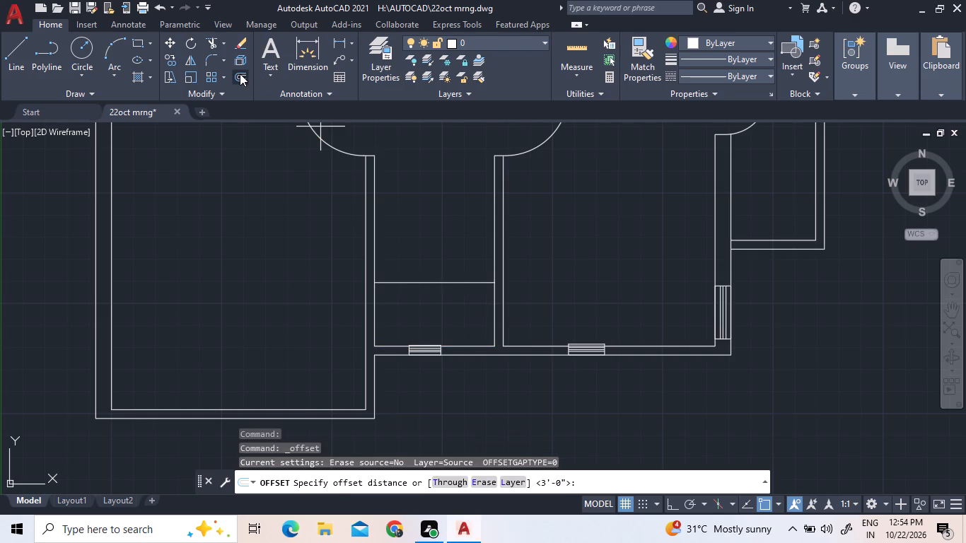
key("5")
key("shift+quotedbl")
key("BackSpace")
key("BackSpace")
key("7")
key("shift+quotedbl")
key("Return")
left_click(414, 284)
left_click(409, 262)
left_click(410, 270)
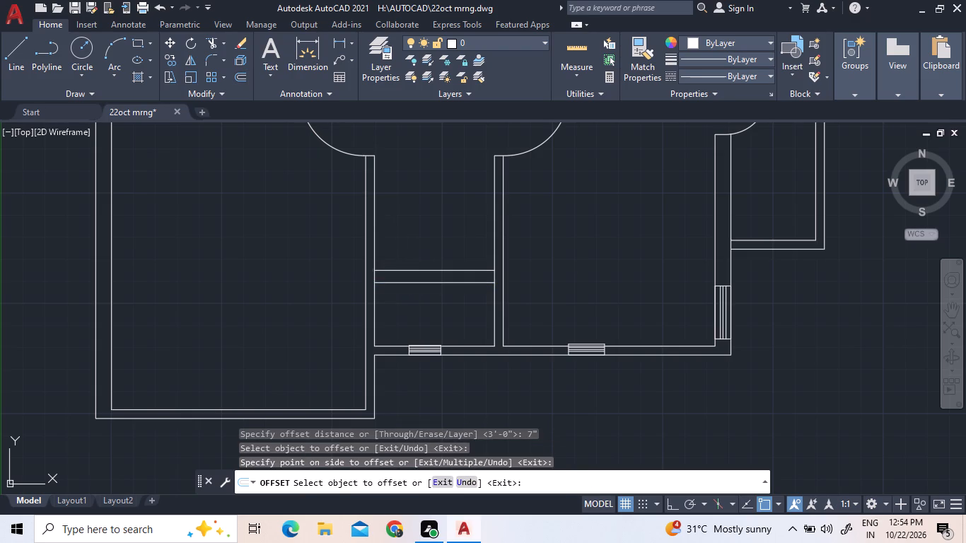
left_click(414, 247)
left_click(415, 259)
left_click(416, 214)
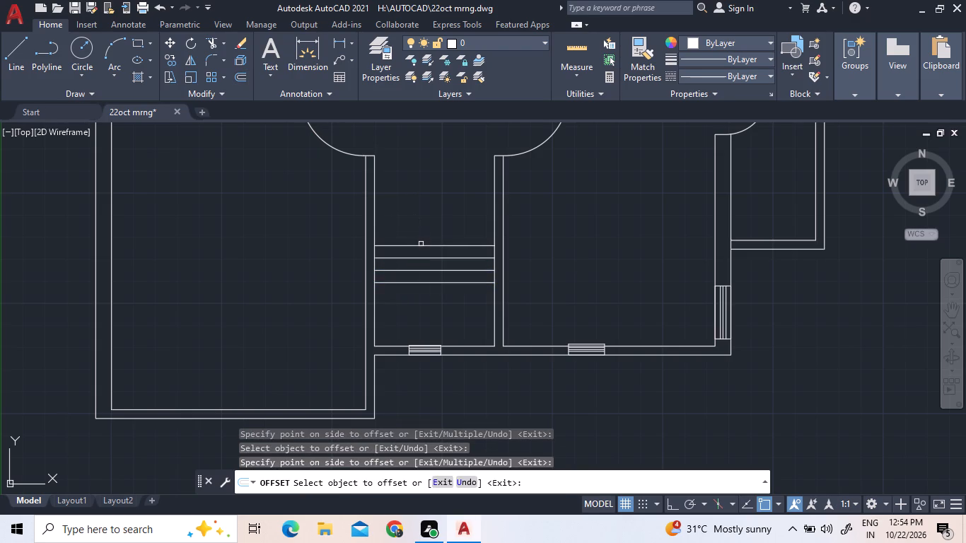
Continue the 7" offsets upward from the topmost tread line to add four more tread lines.
left_click(421, 245)
left_click(421, 204)
left_click(441, 233)
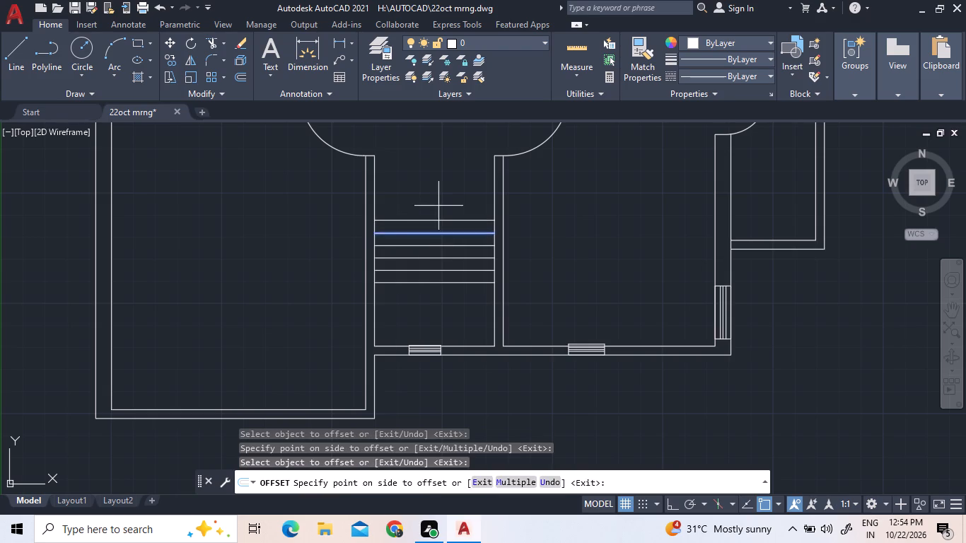
left_click(438, 204)
left_click(440, 221)
left_click(441, 207)
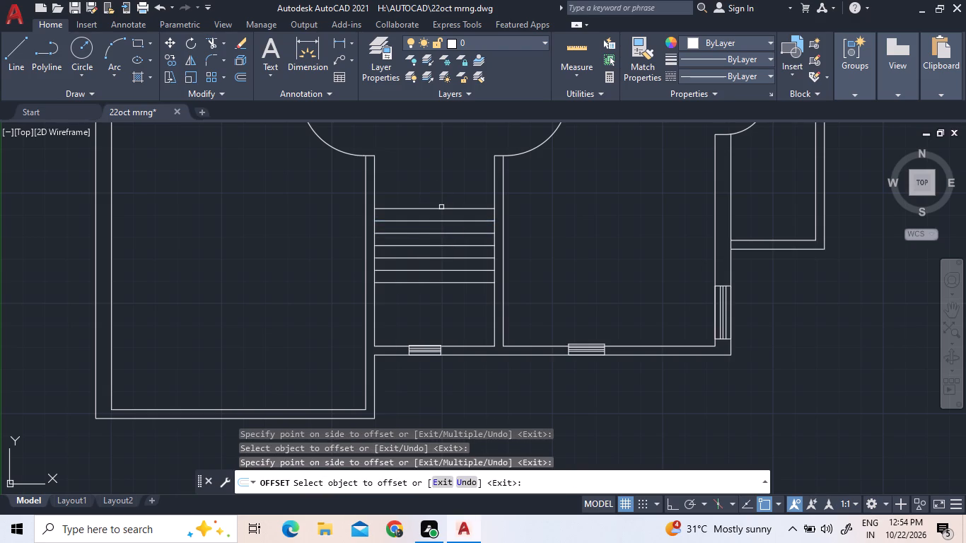
left_click(440, 209)
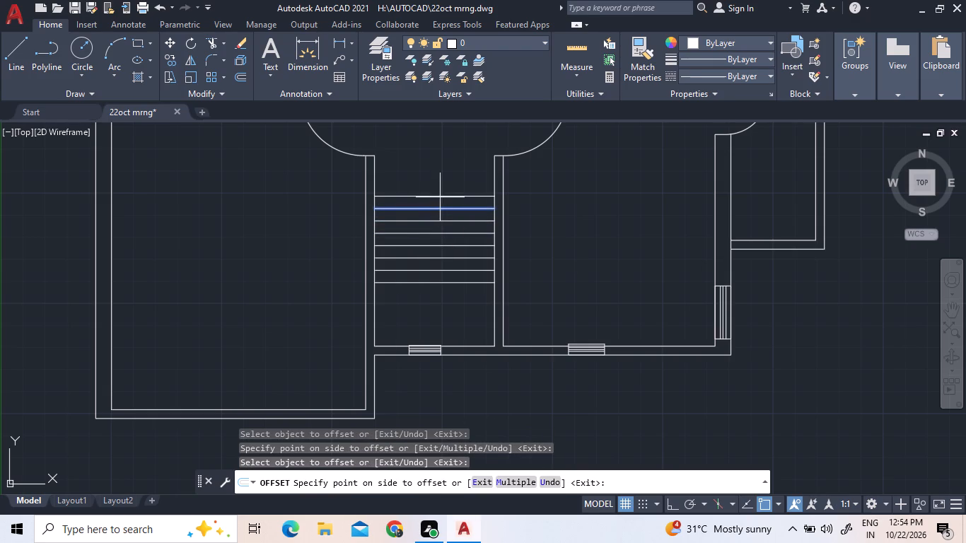
left_click(440, 197)
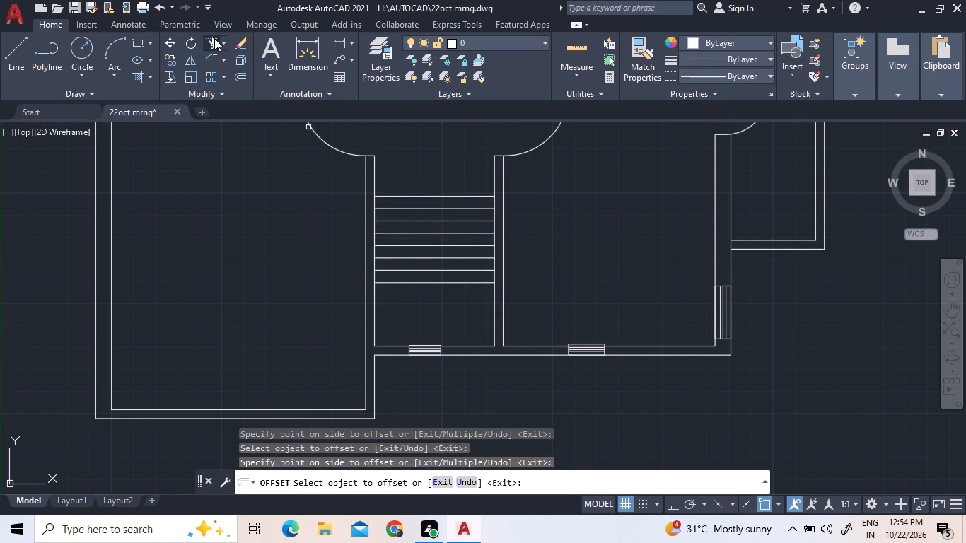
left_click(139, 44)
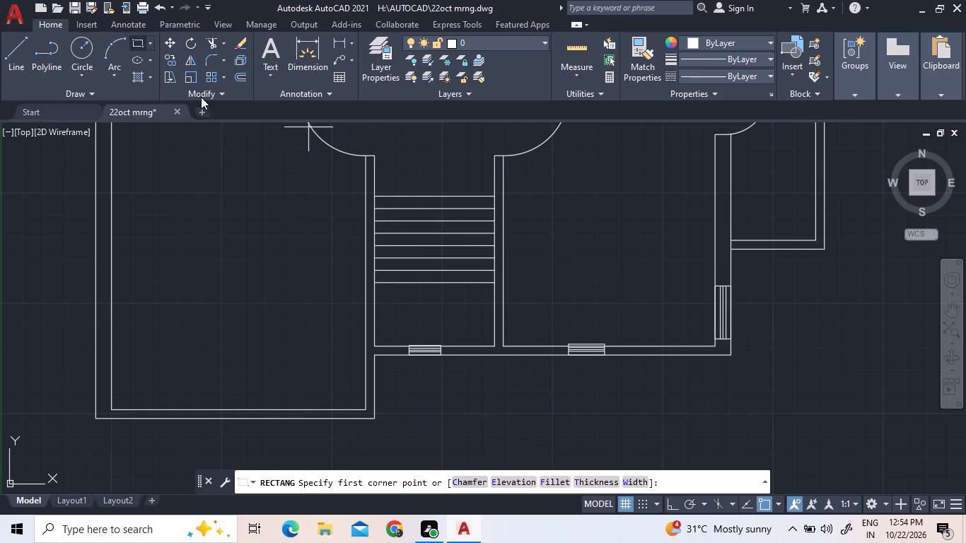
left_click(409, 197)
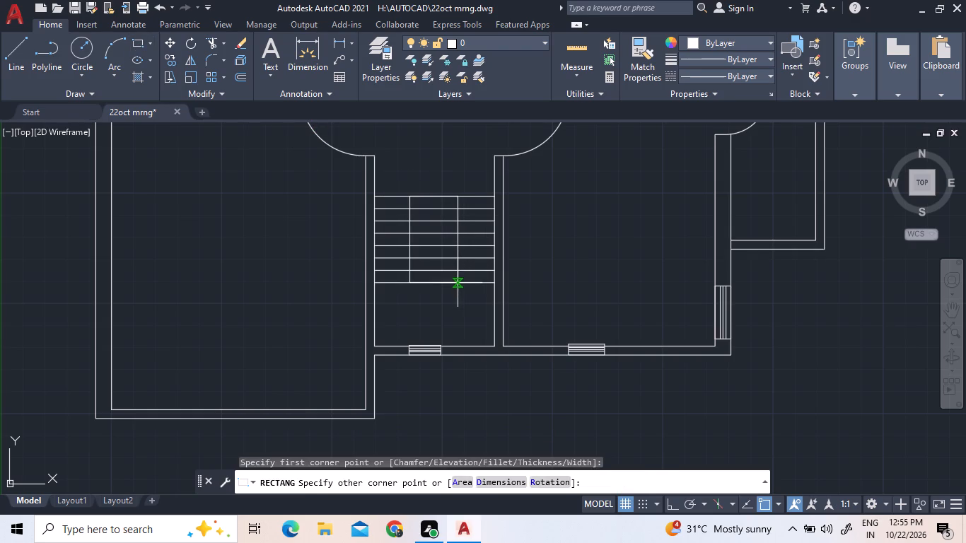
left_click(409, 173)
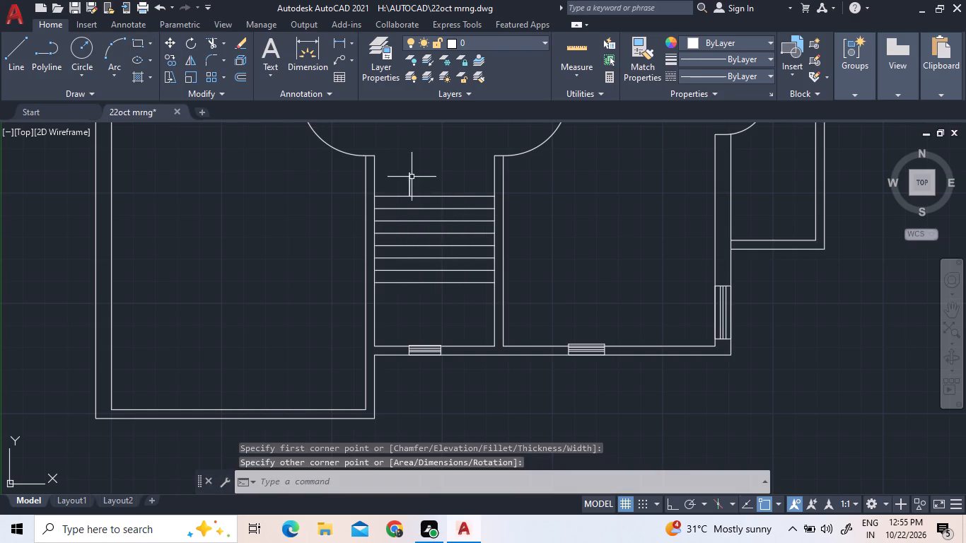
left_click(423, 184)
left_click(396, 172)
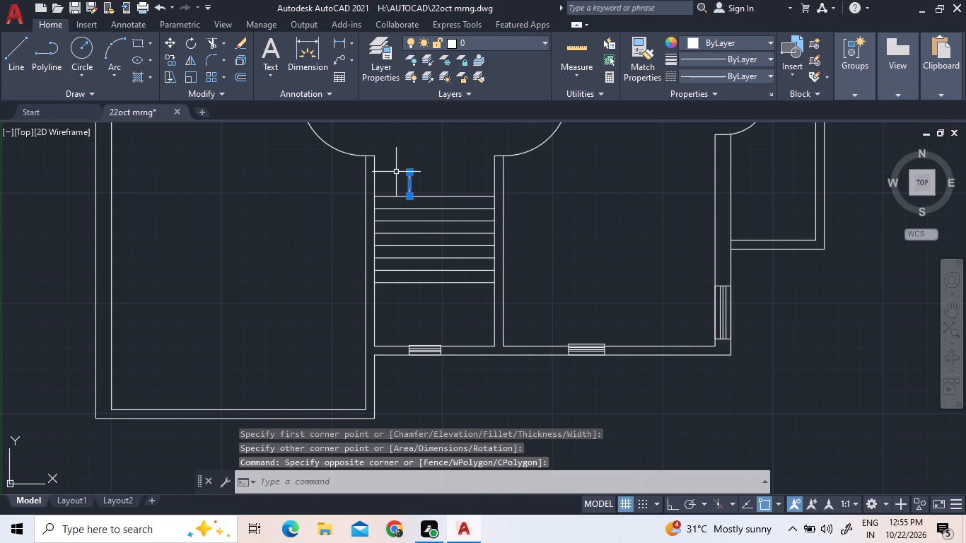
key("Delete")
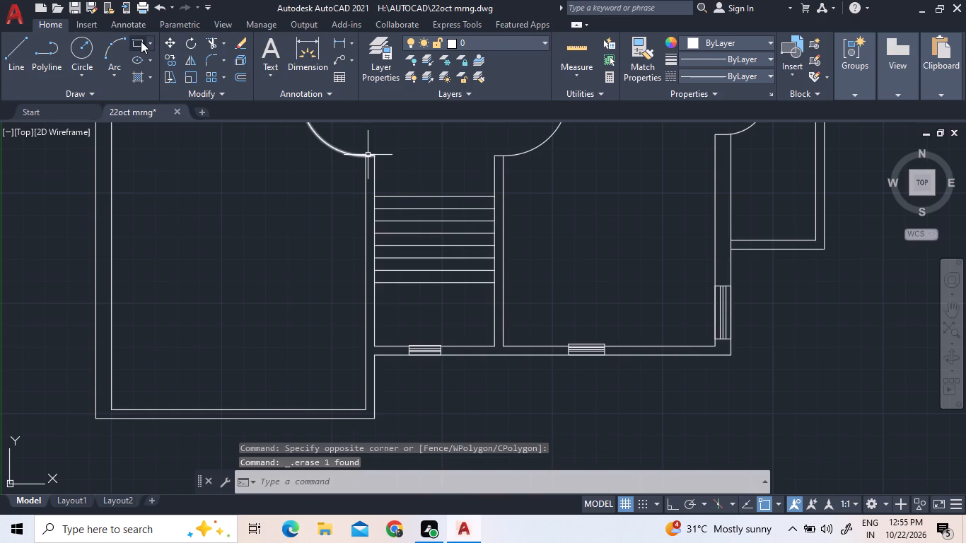
Draw a narrow vertical rectangle in the middle of the stair, spanning from the top tread line to the bottom one.
left_click(140, 42)
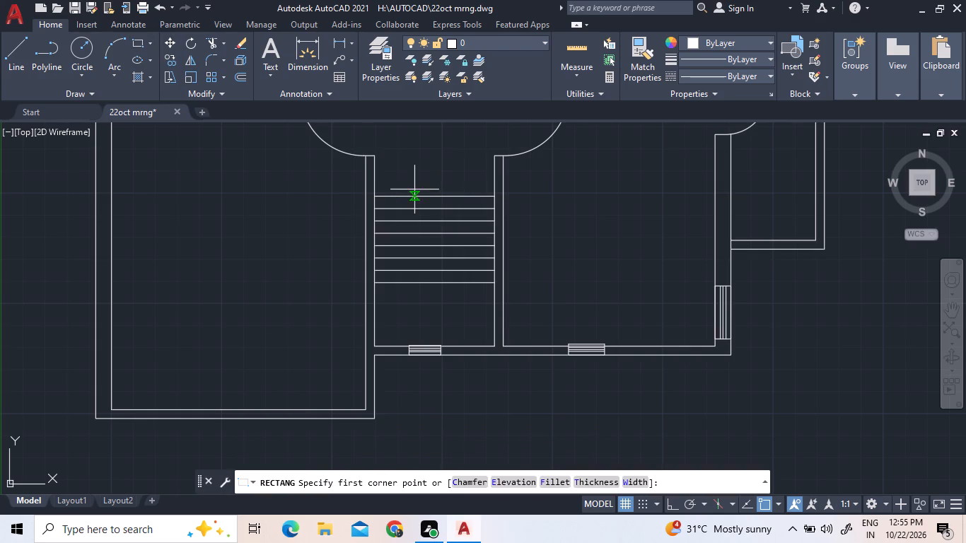
left_click(421, 196)
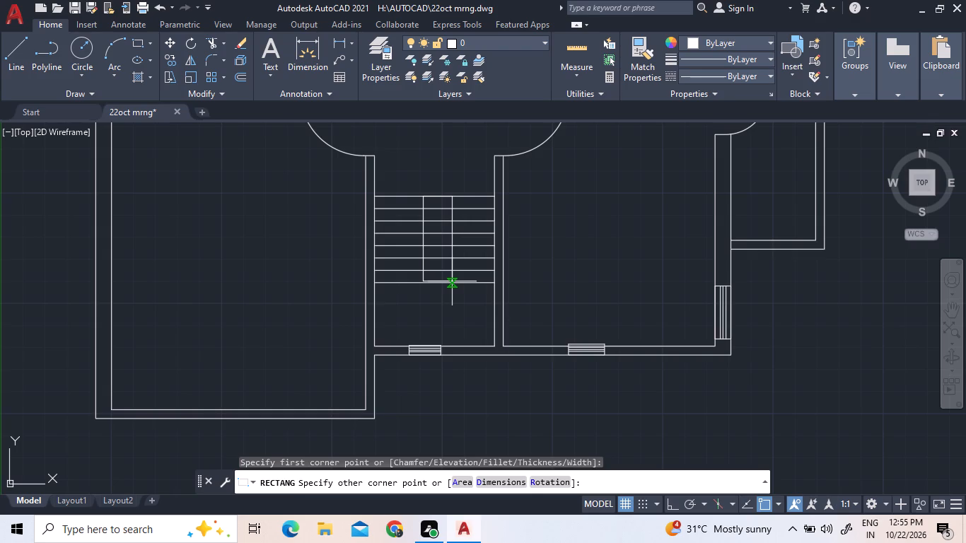
scroll(453, 284, "up", 3)
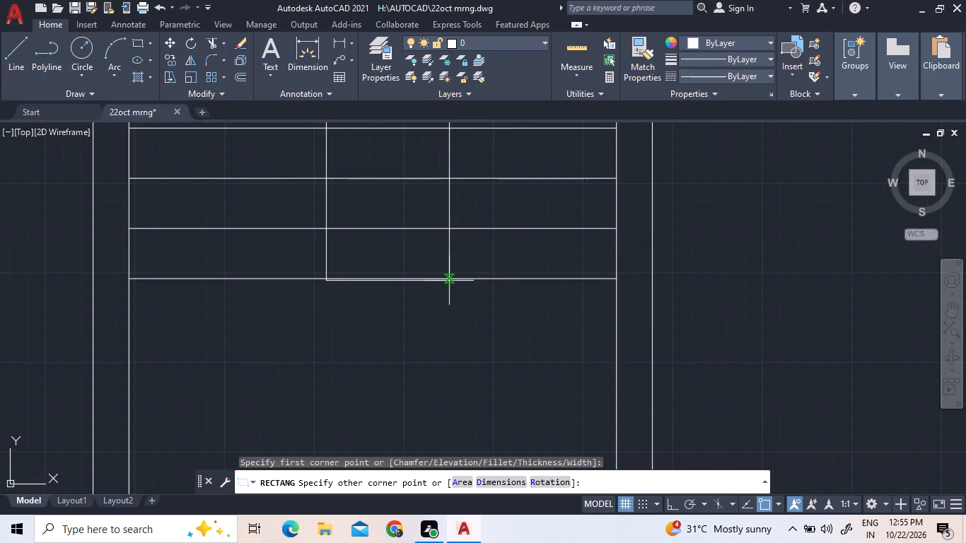
left_click(449, 279)
Draw a second, smaller rectangle freehand just inside the stair's central rectangle, leaving a narrow gap all around.
scroll(318, 255, "down", 2)
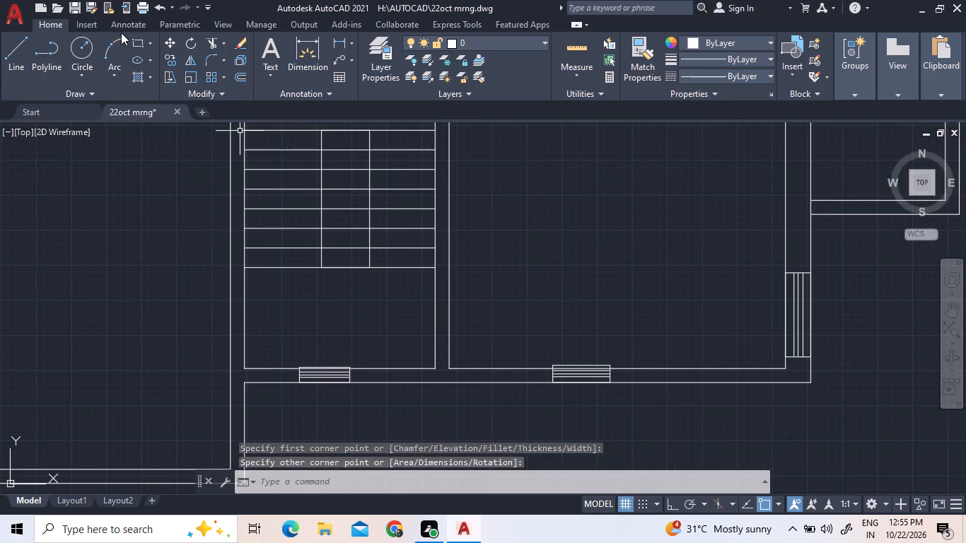
left_click(136, 43)
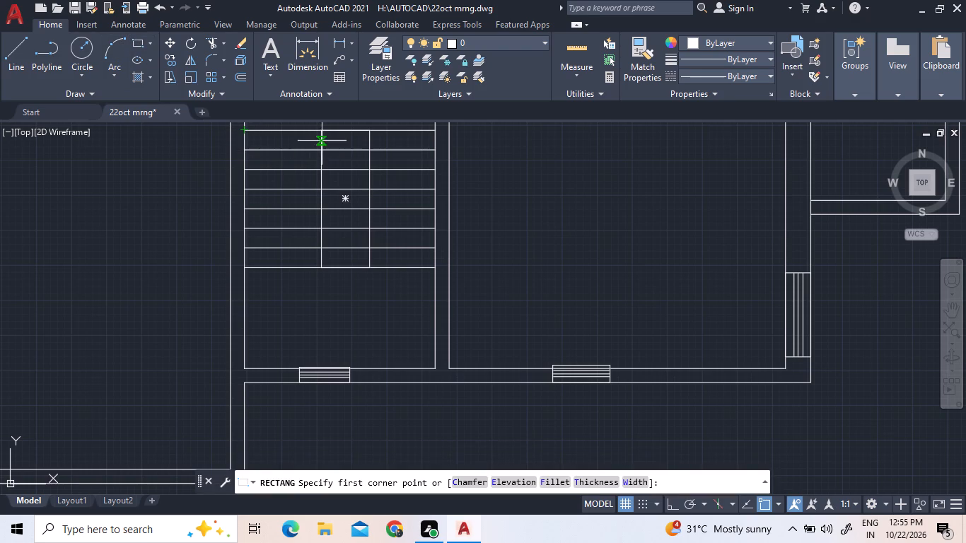
scroll(310, 145, "up", 2)
scroll(338, 218, "down", 2)
scroll(392, 181, "up", 2)
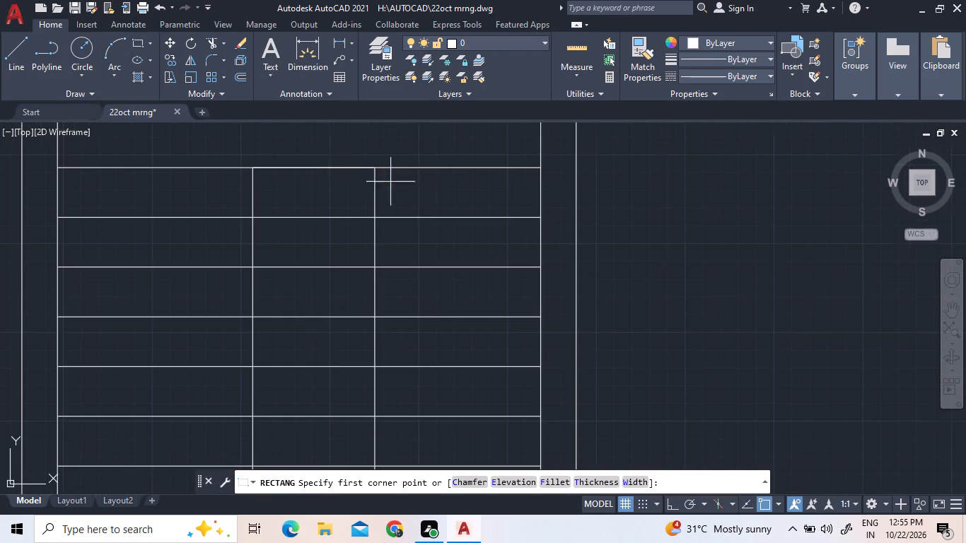
left_click(267, 183)
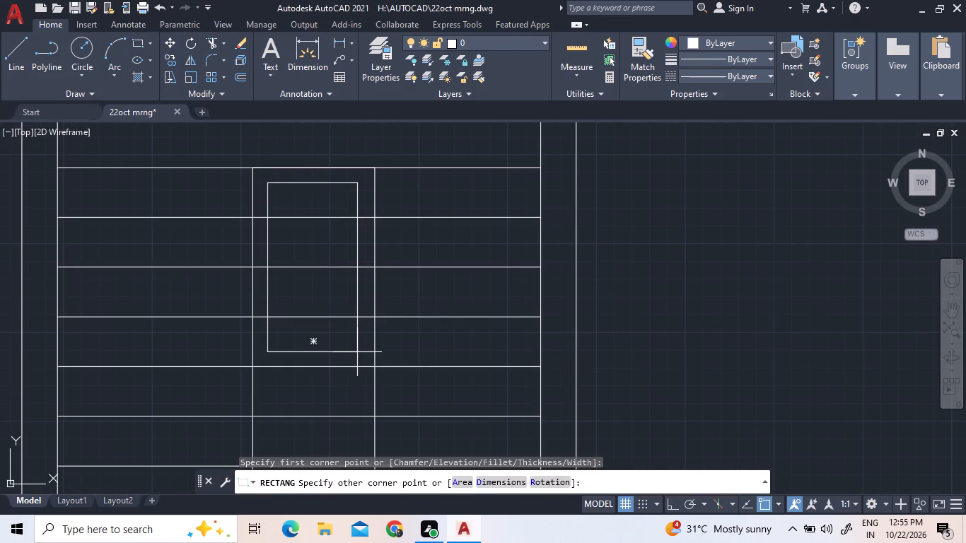
scroll(359, 352, "down", 2)
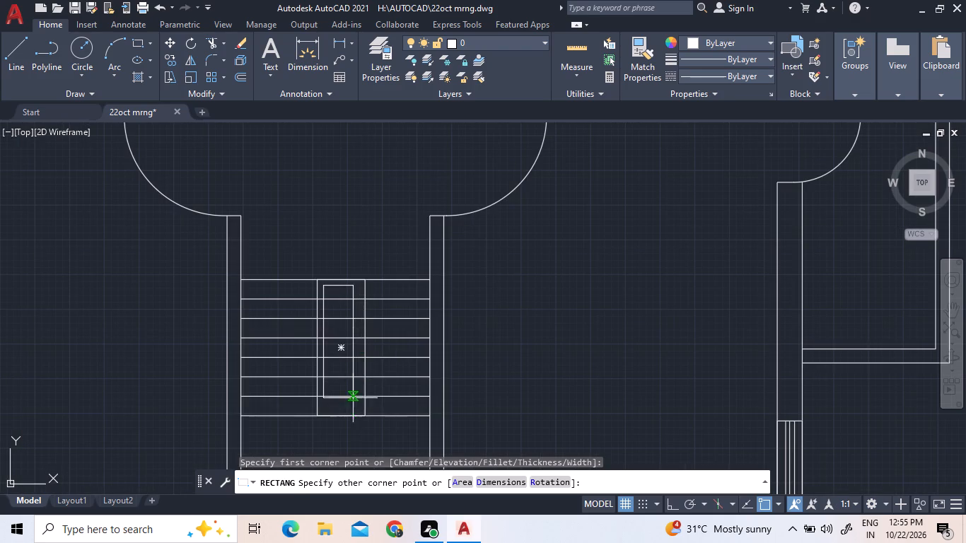
scroll(359, 407, "up", 1)
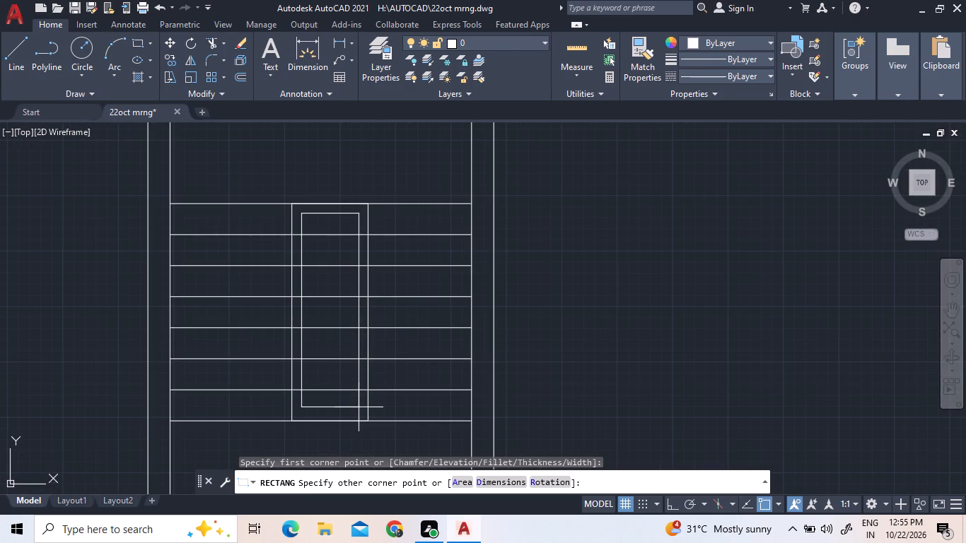
left_click(361, 408)
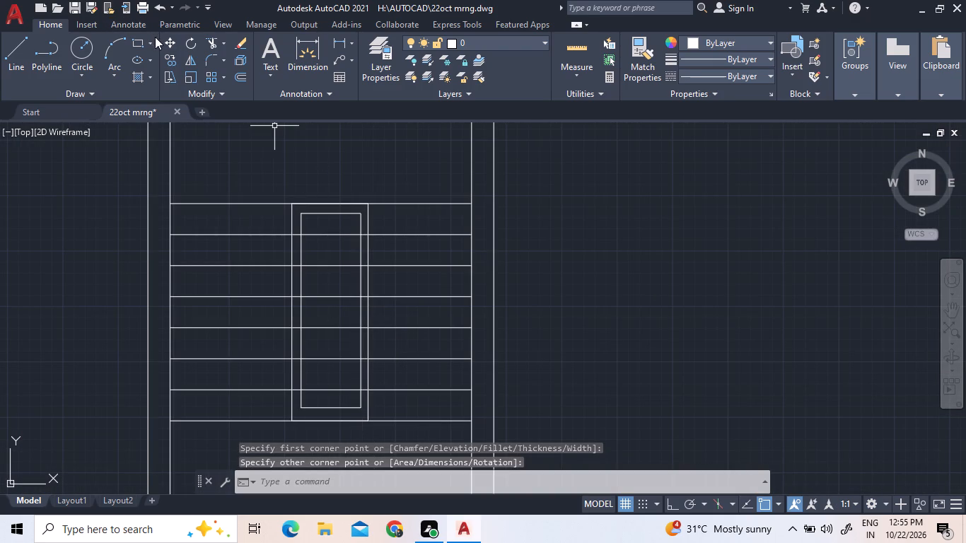
Trim the three upper intermediate tread lines where they cross the stair's two nested central rectangles.
left_click(213, 39)
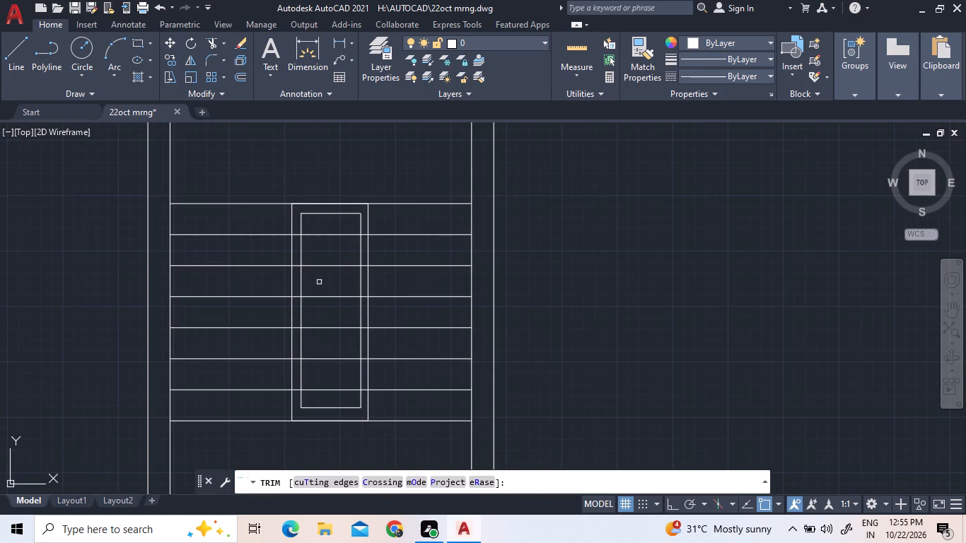
left_click(298, 236)
scroll(298, 238, "up", 1)
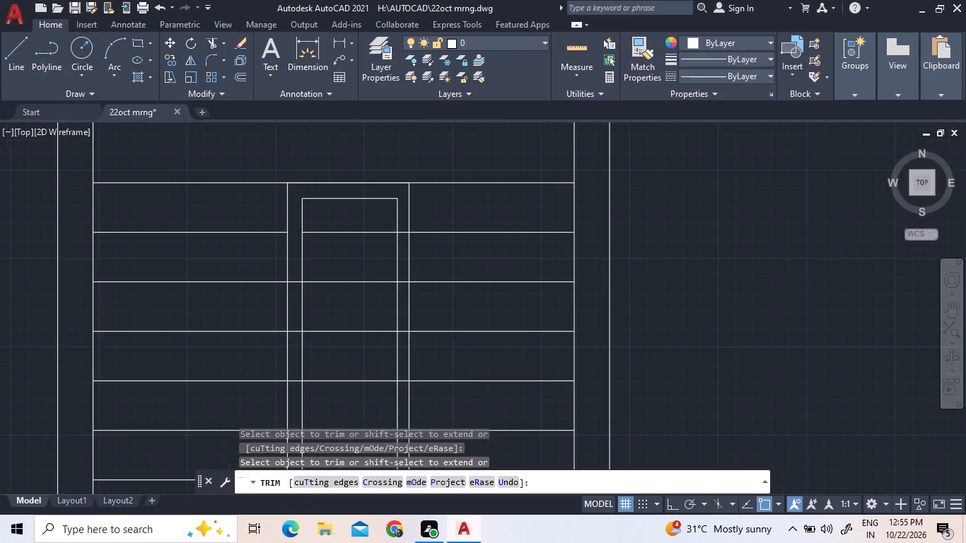
scroll(298, 238, "up", 1)
left_click(298, 219)
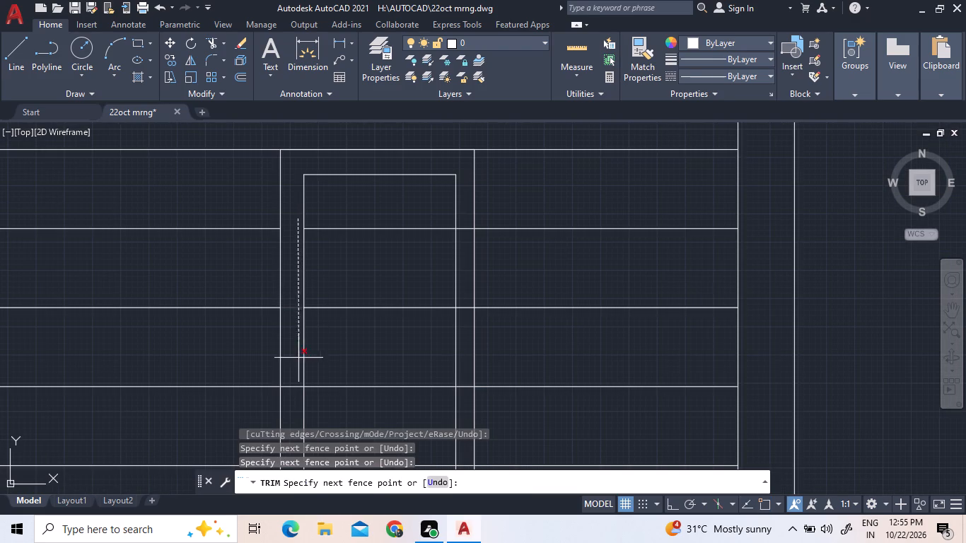
left_click(296, 404)
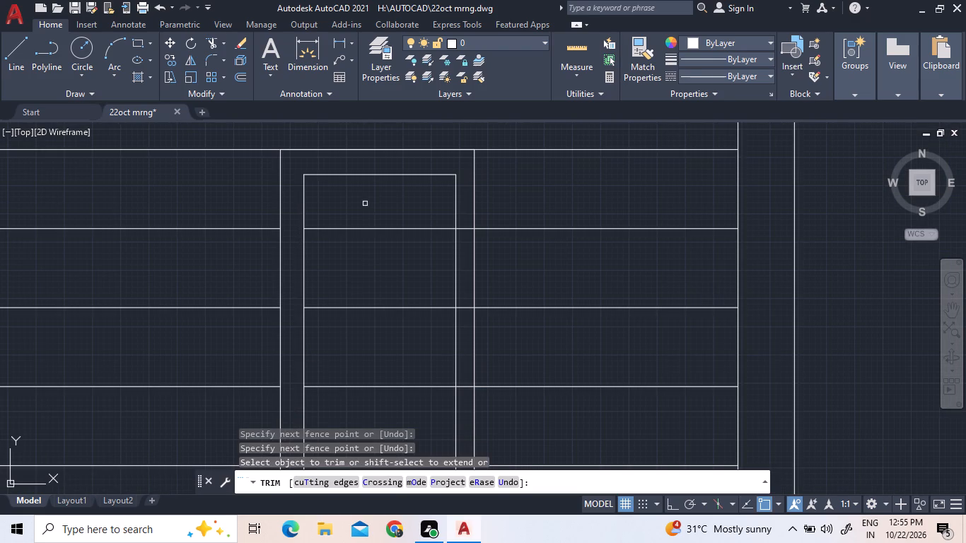
left_click_drag(365, 202, 365, 211)
left_click(377, 417)
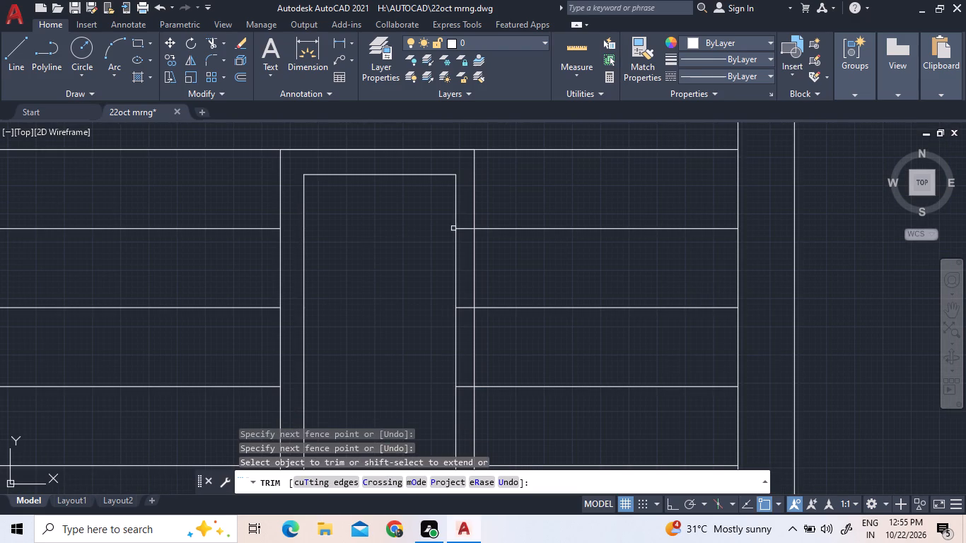
left_click(463, 214)
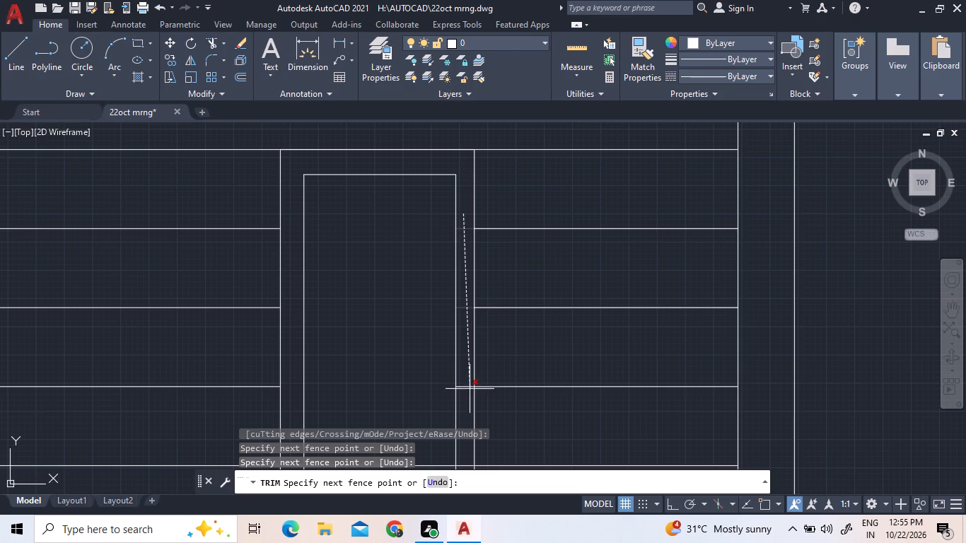
left_click(466, 419)
Trim the three lower intermediate tread lines where they cross the stair's two nested central rectangles.
scroll(441, 171, "down", 2)
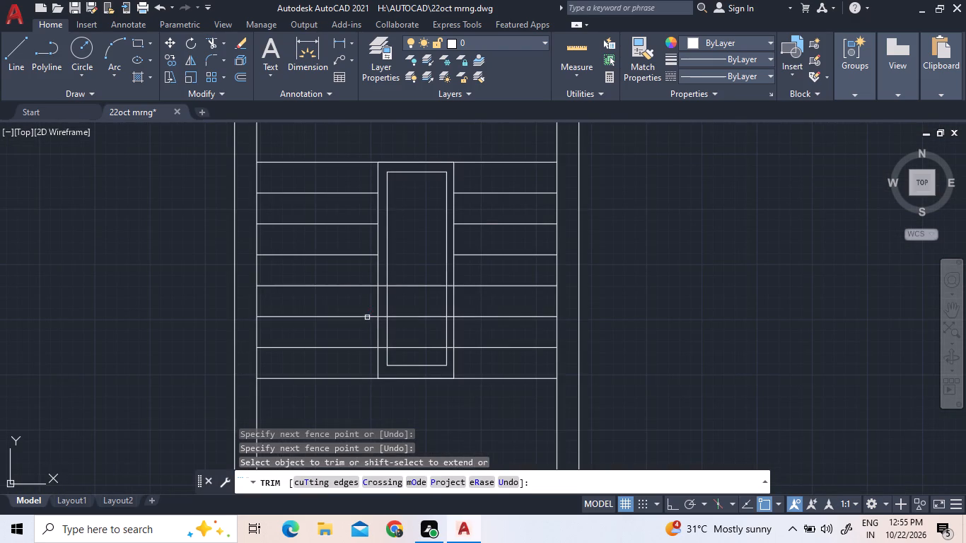
scroll(397, 393, "up", 1)
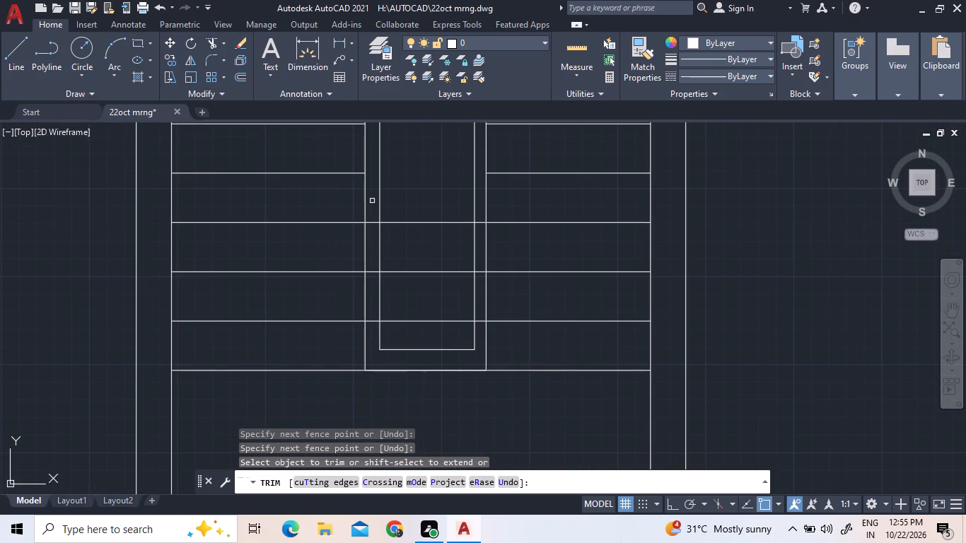
left_click(373, 203)
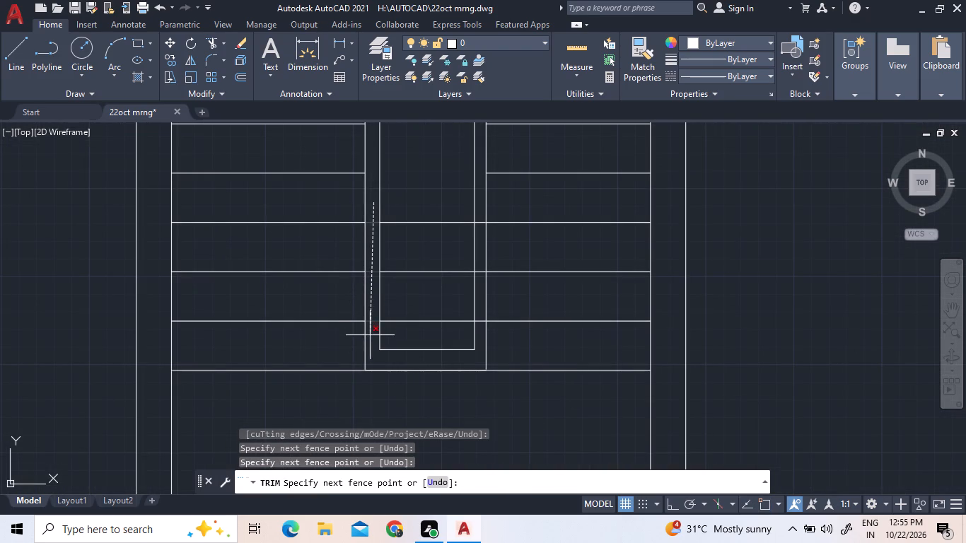
left_click(371, 337)
left_click(453, 191)
left_click(433, 341)
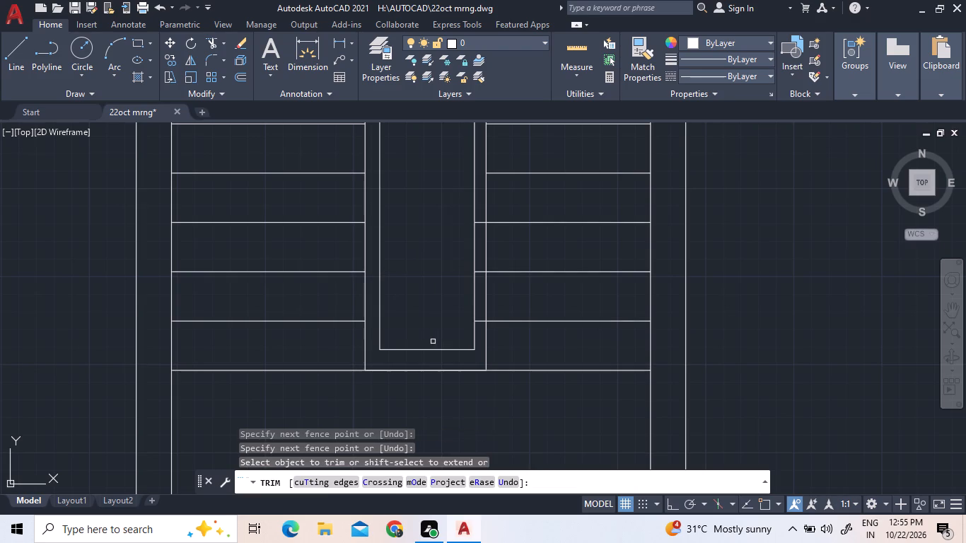
left_click(481, 218)
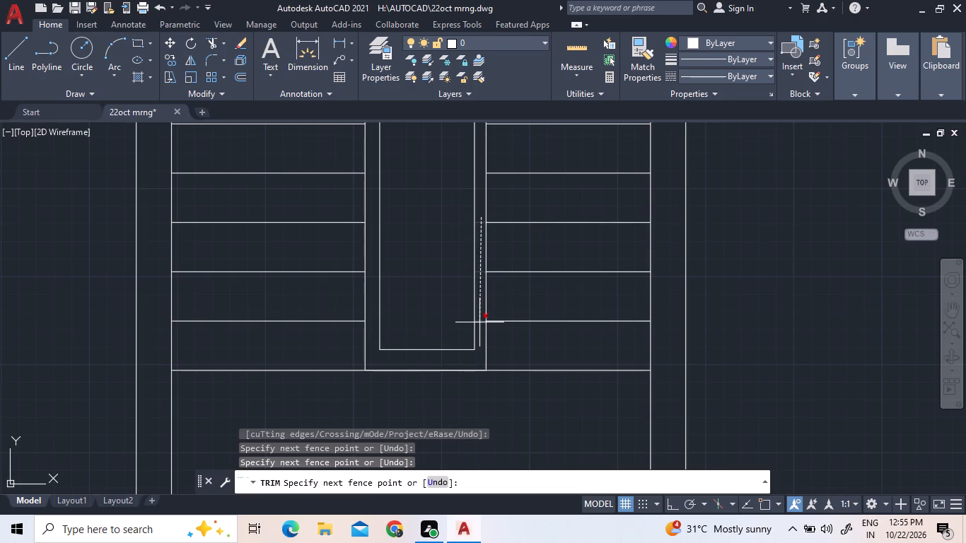
left_click(482, 329)
scroll(399, 300, "down", 1)
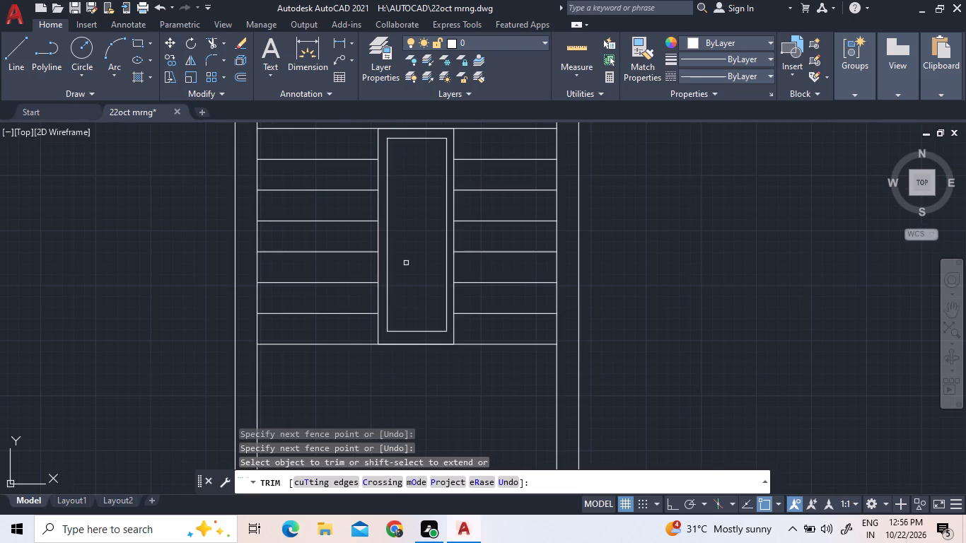
right_click(406, 263)
left_click(435, 276)
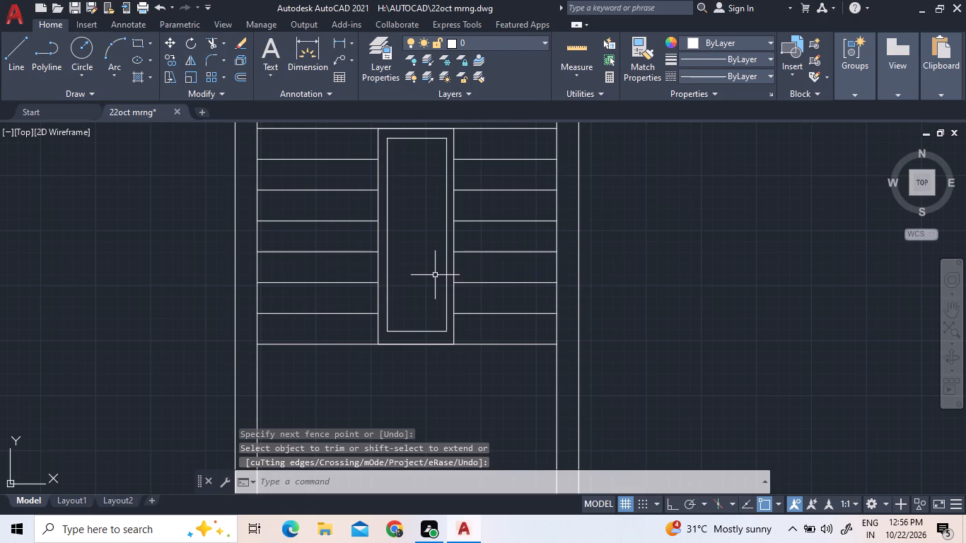
Draw a vertical direction line through the stair's left flight, from just above the top tread line down to the fourth tread line.
scroll(434, 272, "down", 2)
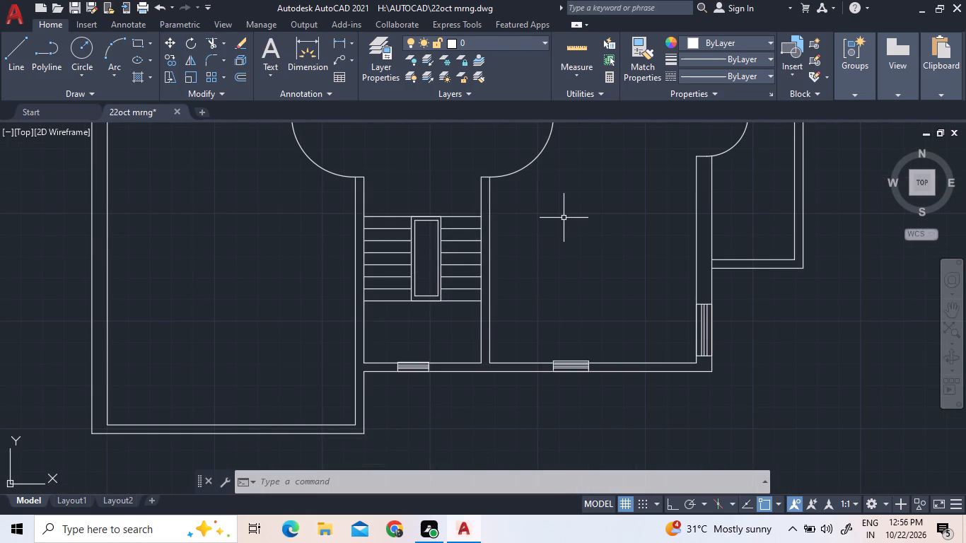
left_click(15, 51)
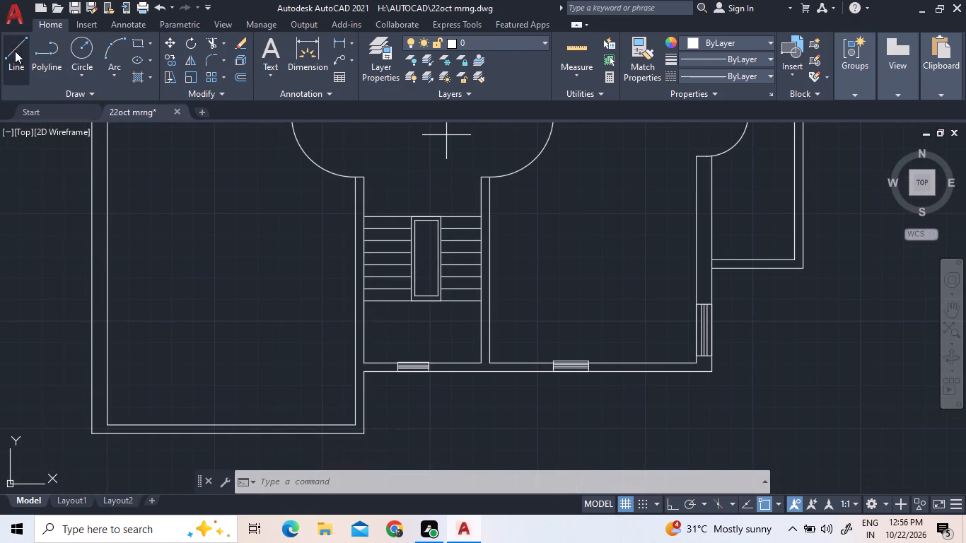
left_click(381, 195)
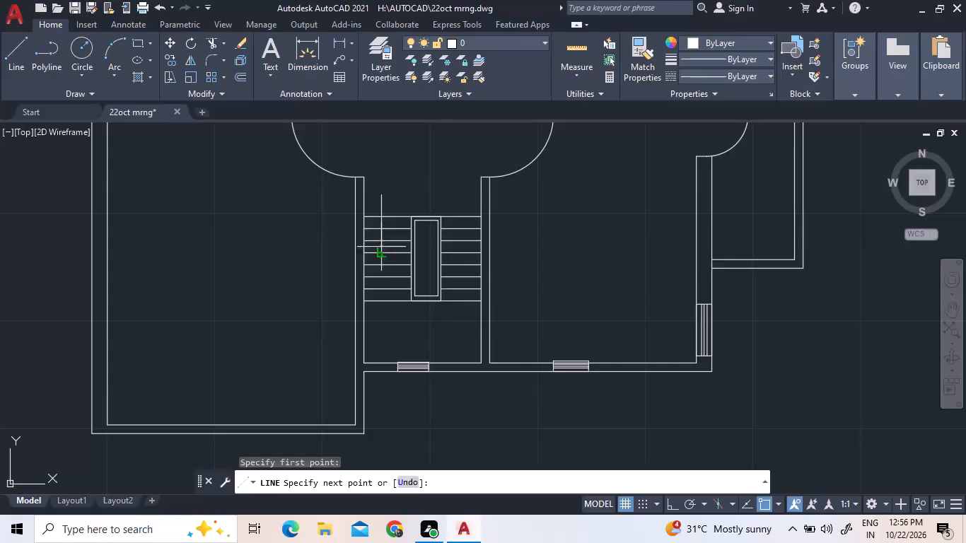
scroll(381, 251, "up", 3)
left_click(375, 261)
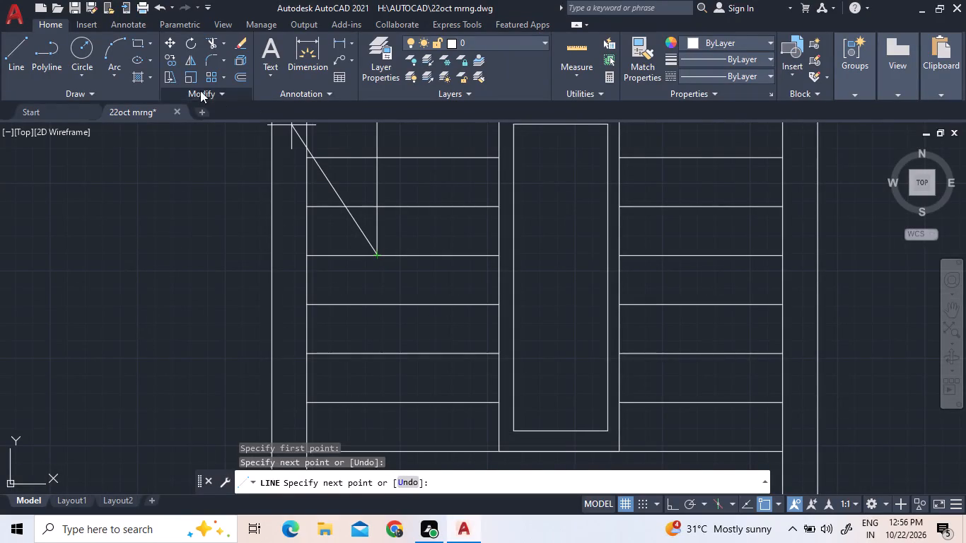
Draw a 3-sided inscribed polygon centred on the direction line's lower end, with one vertex pointing down to the tread line below.
left_click(154, 41)
left_click(157, 89)
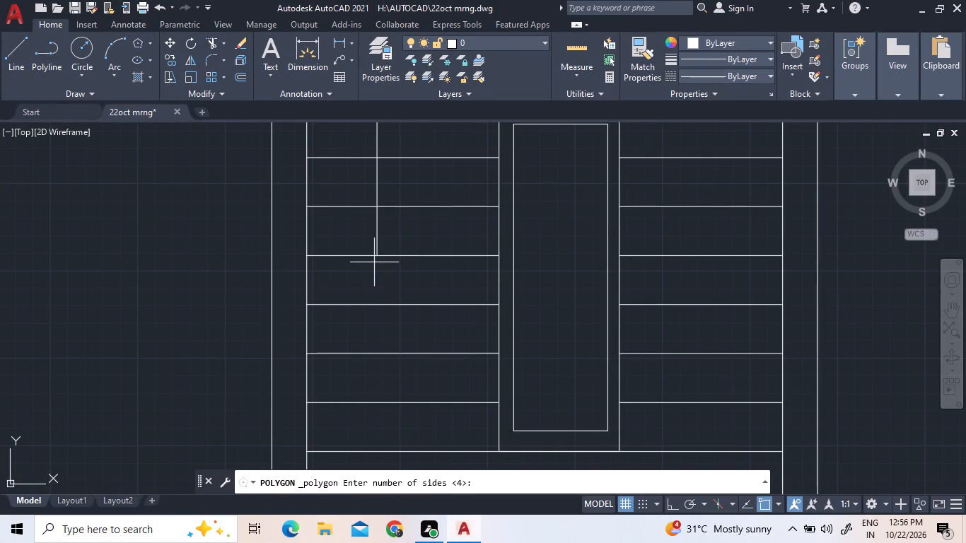
key("3")
key("Return")
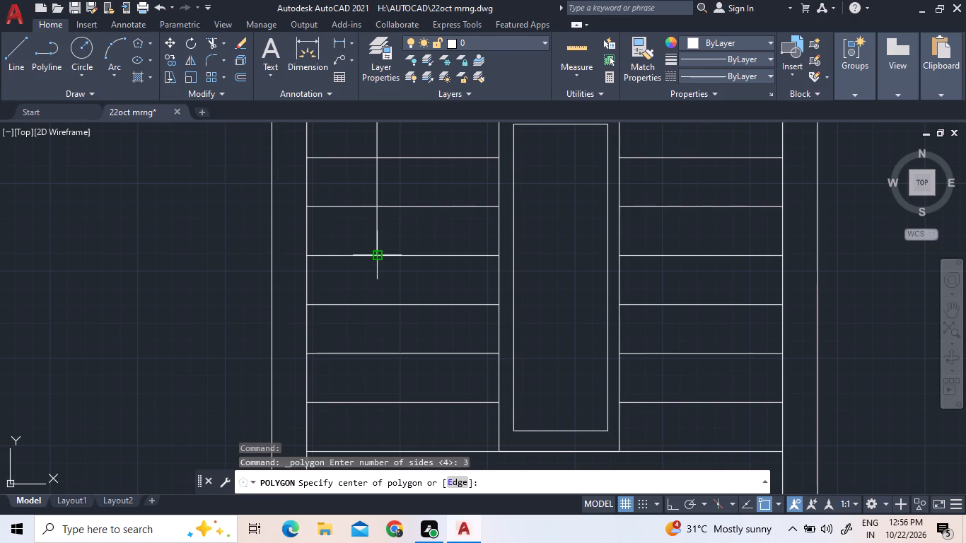
left_click(378, 254)
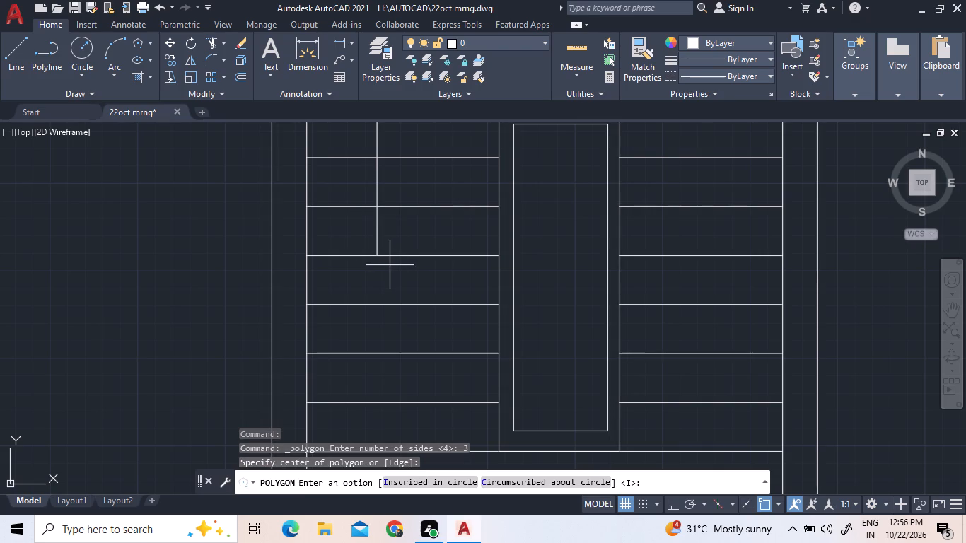
key("i")
key("Return")
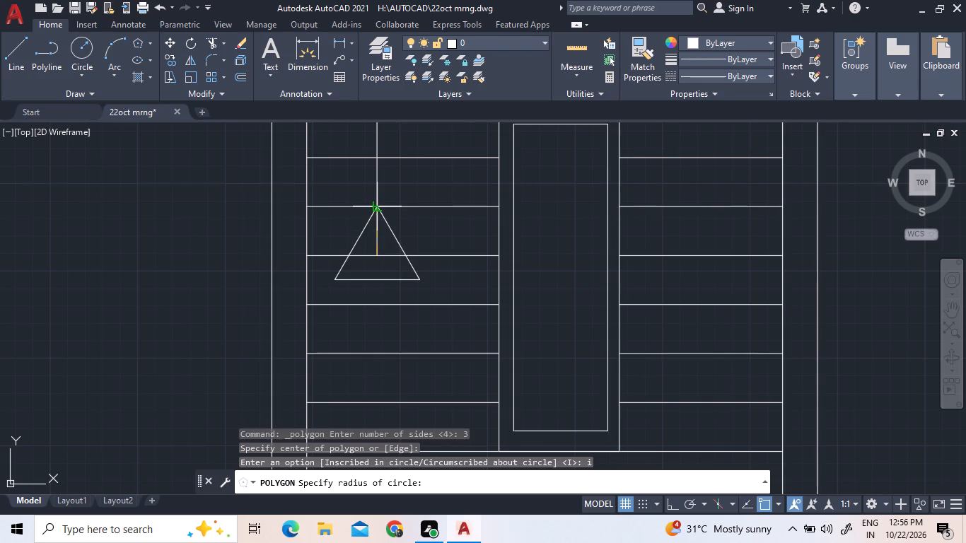
left_click(376, 309)
Move the triangle up the direction line so its top edge's midpoint sits on the tread line above.
left_click(409, 300)
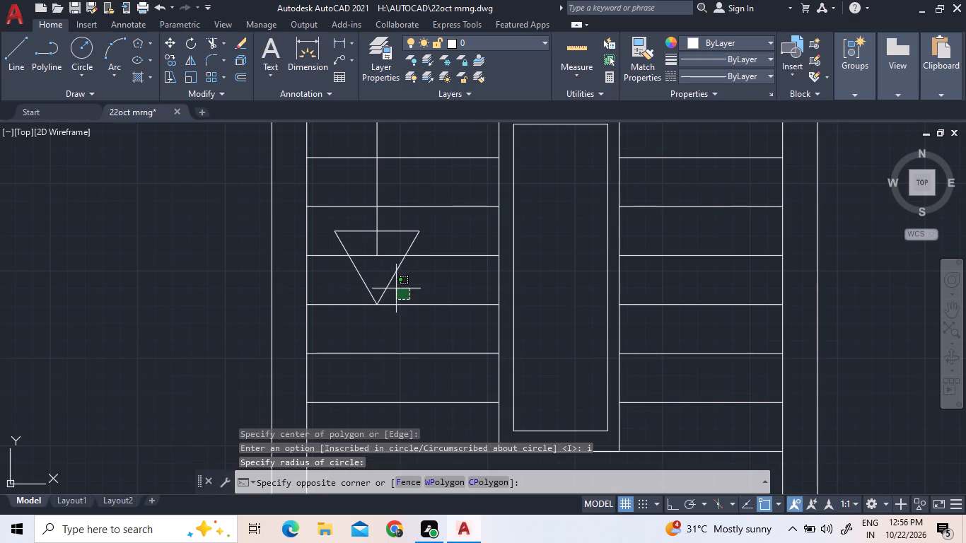
left_click(383, 279)
right_click(376, 269)
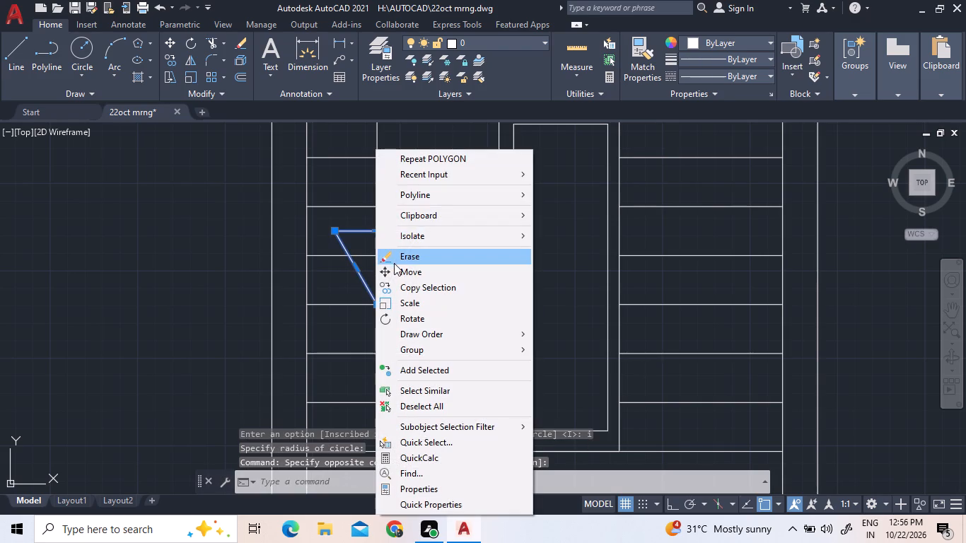
left_click(398, 268)
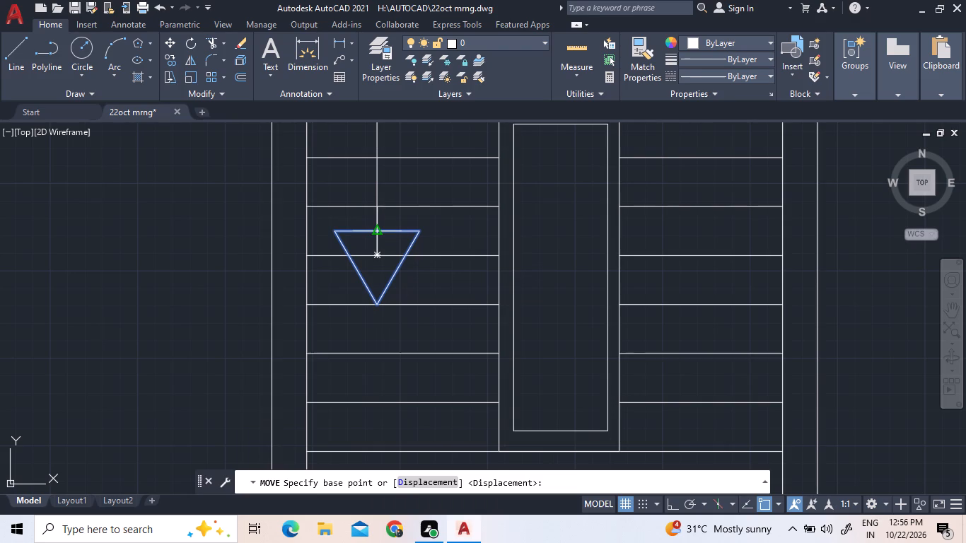
left_click(375, 228)
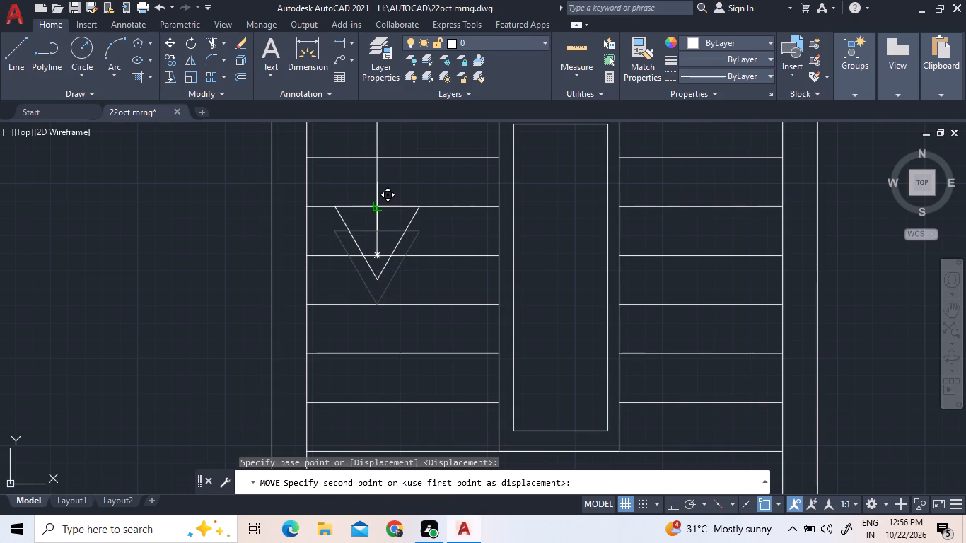
left_click(378, 206)
Scale the triangle down freehand to roughly half its size, using its bottom vertex as the base point.
left_click(380, 281)
left_click(373, 275)
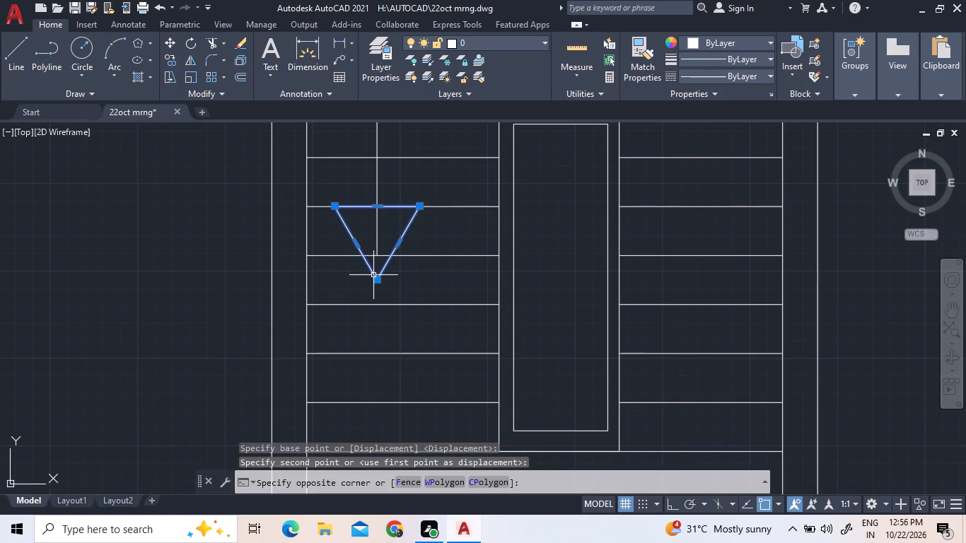
type("sc")
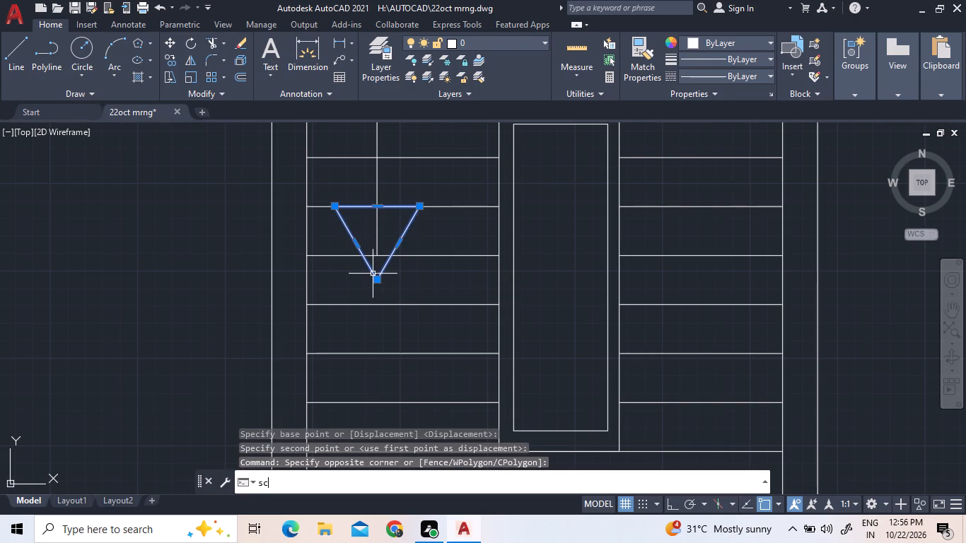
key("space")
left_click(376, 283)
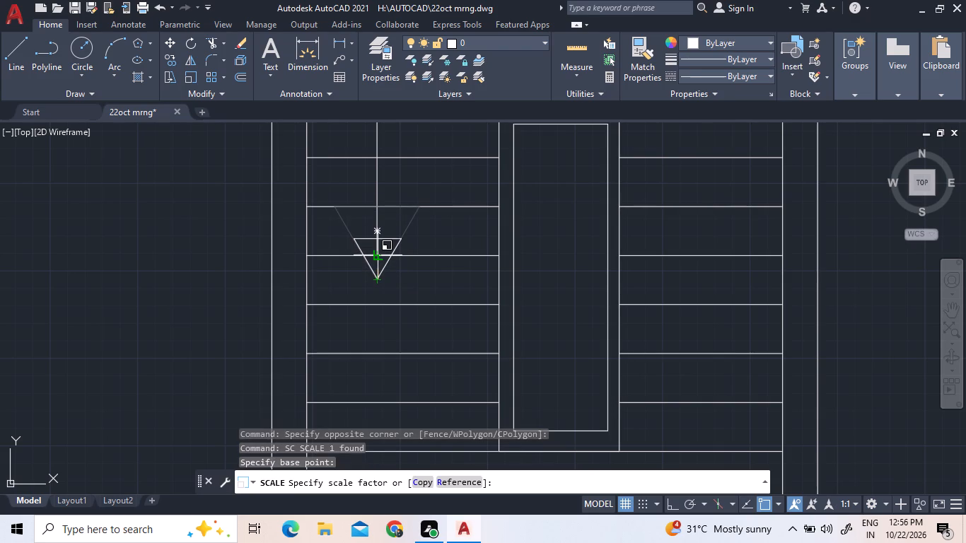
left_click(380, 252)
Move the reduced triangle up the direction line so its top edge lies about on the third tread line from the top.
left_click(403, 241)
left_click(390, 220)
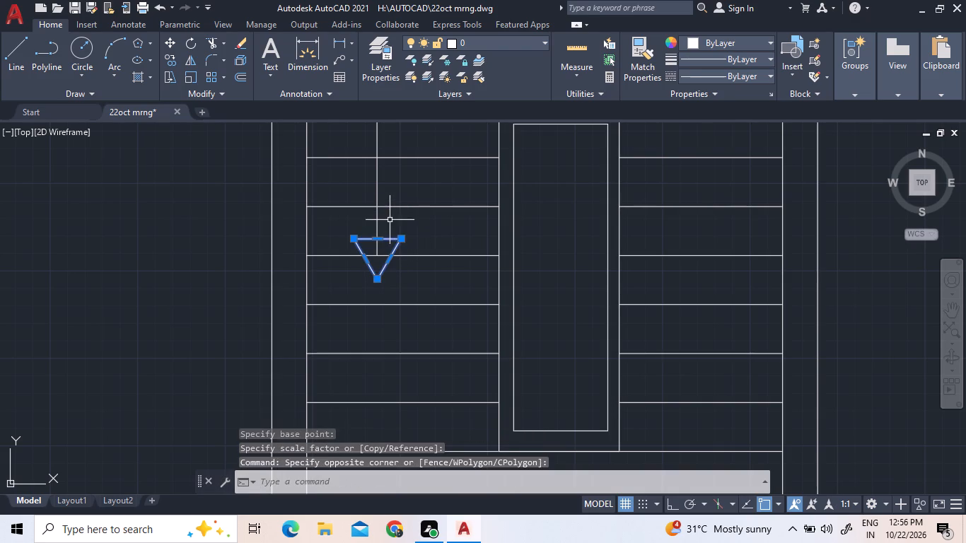
right_click(383, 235)
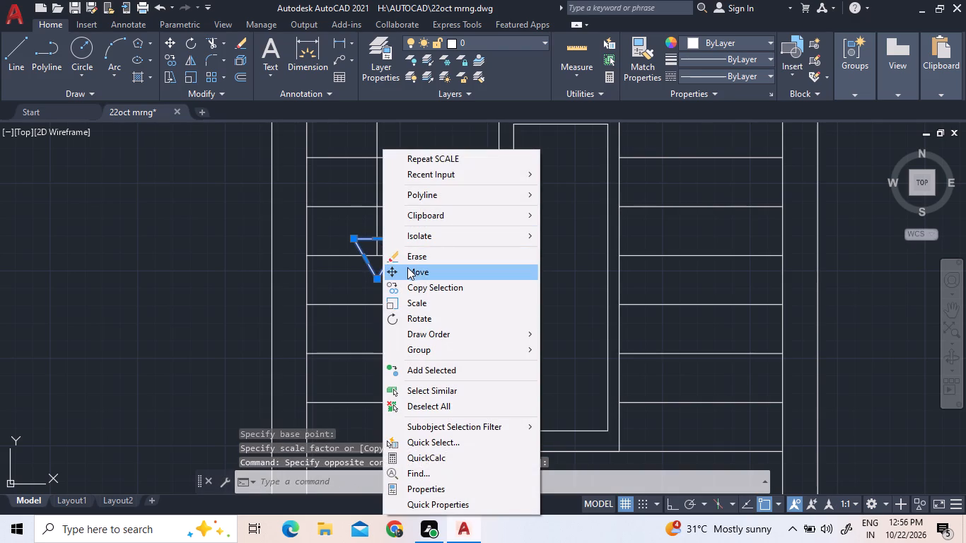
left_click(407, 267)
left_click(375, 240)
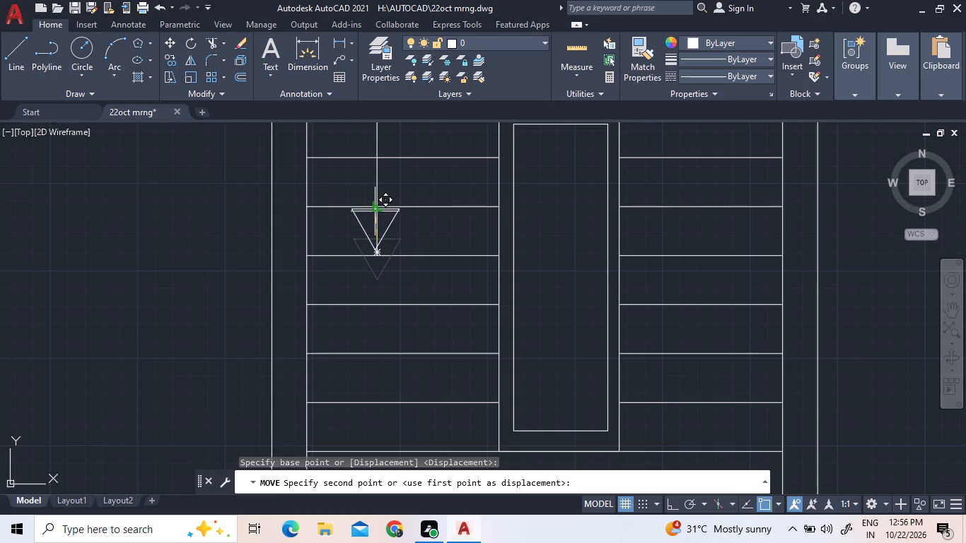
scroll(375, 211, "up", 2)
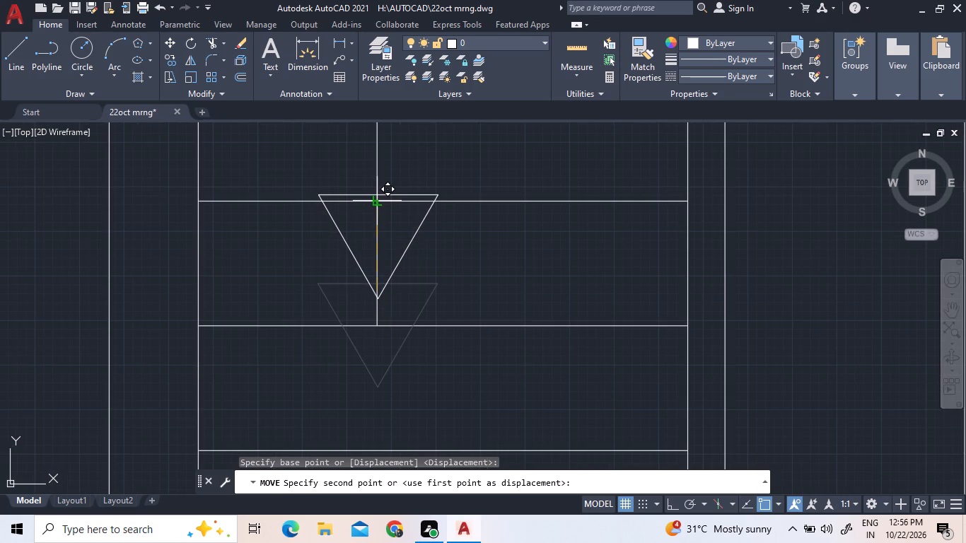
left_click(379, 204)
Nudge the arrowhead triangle very slightly downward along the direction line, using its bottom vertex as the base point.
left_click_drag(415, 290, 402, 283)
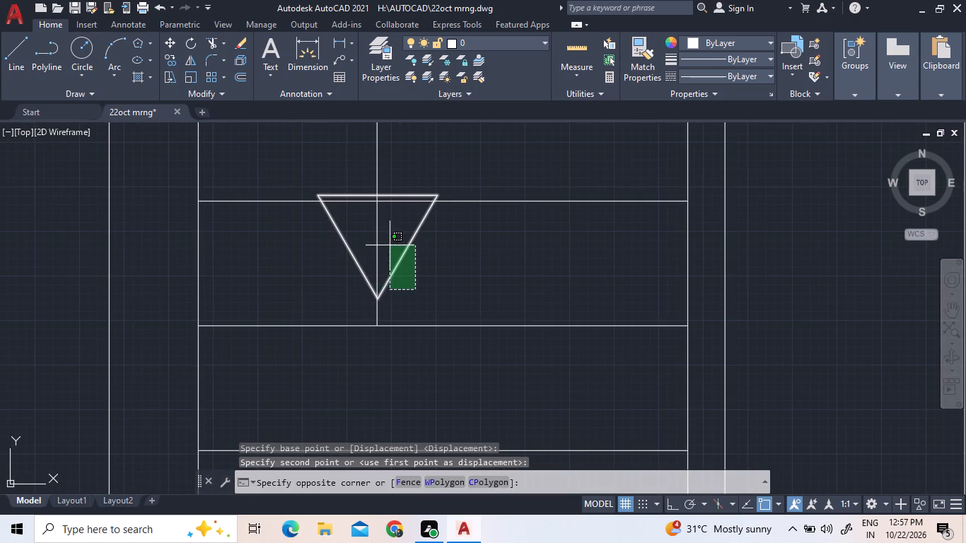
left_click(390, 246)
right_click(388, 262)
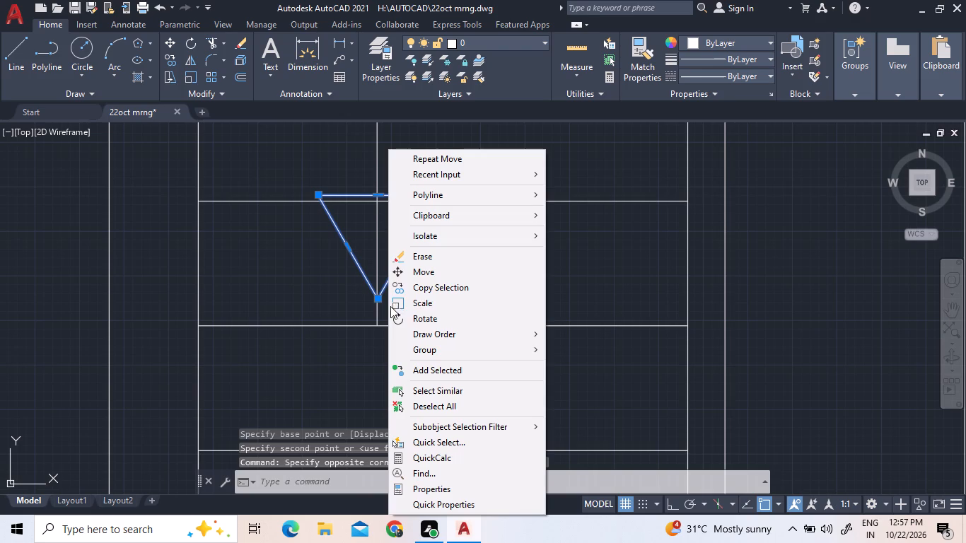
left_click(406, 269)
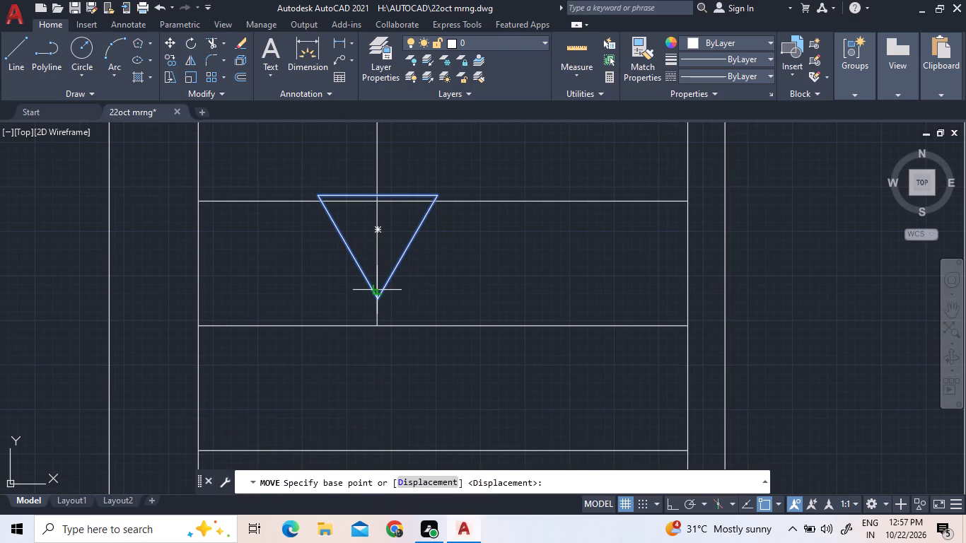
left_click(373, 298)
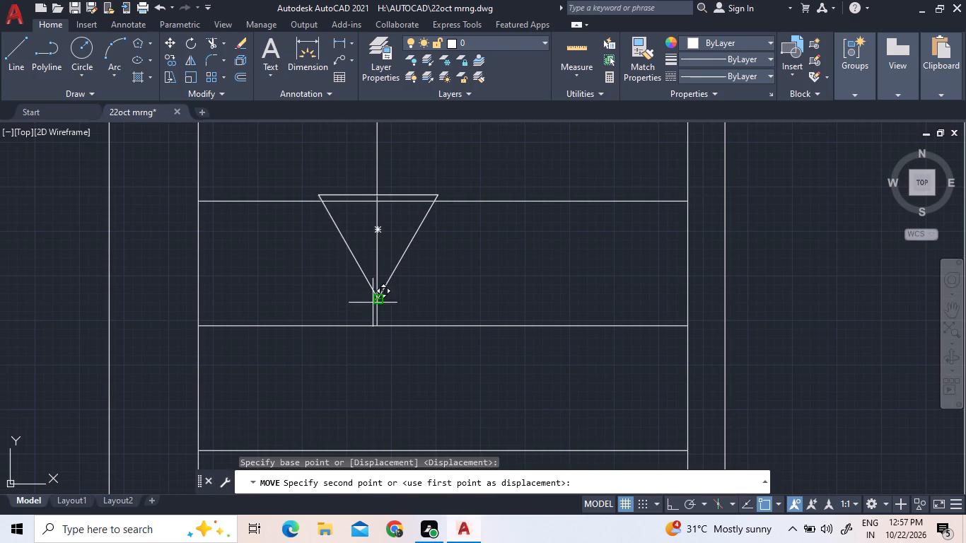
left_click(371, 305)
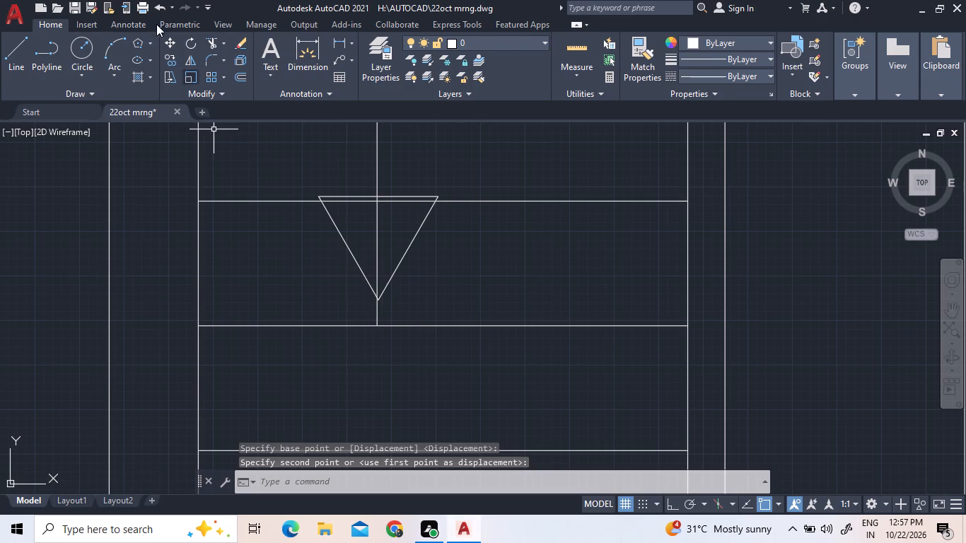
Save the drawing.
left_click(80, 6)
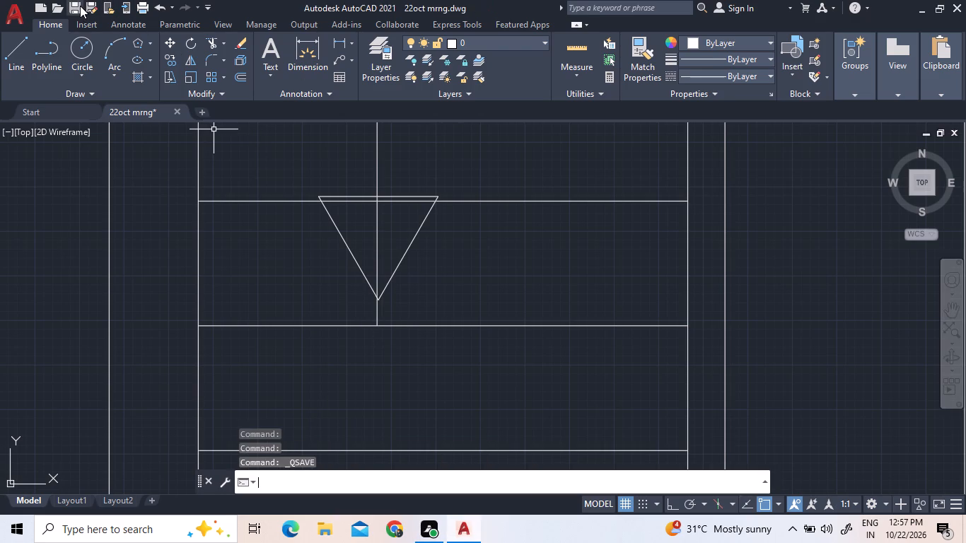
left_click(80, 4)
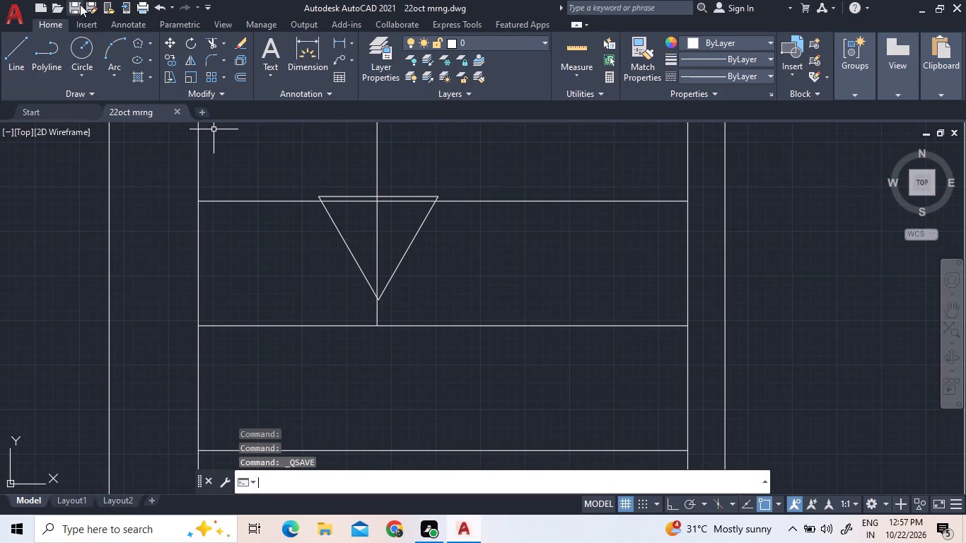
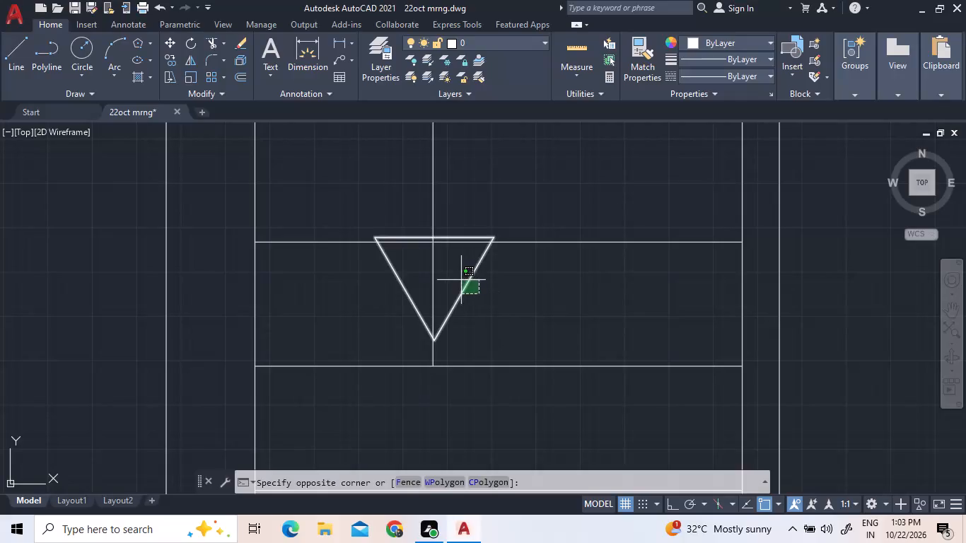
Move the arrowhead triangle slightly down so its top edge lies on the tread line crossing it.
left_click(461, 280)
right_click(462, 280)
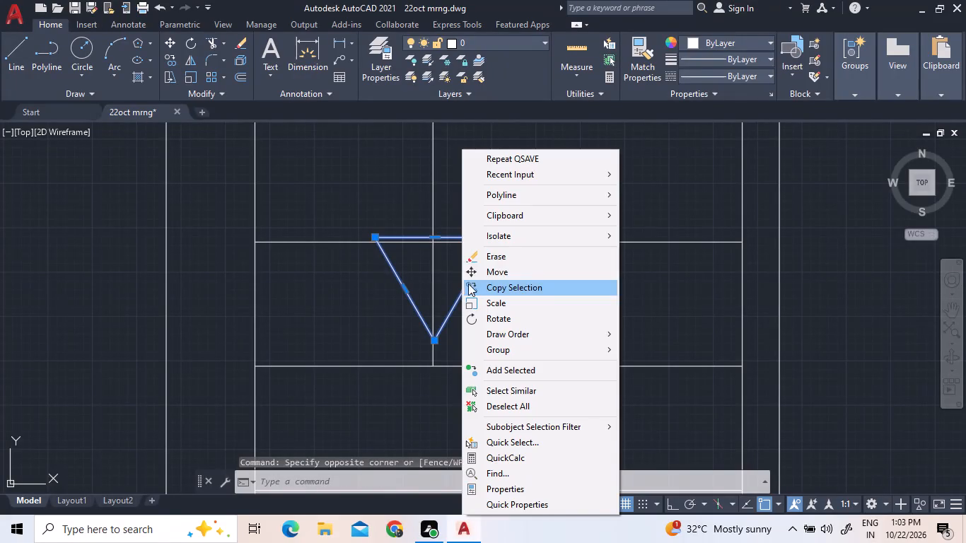
left_click(499, 264)
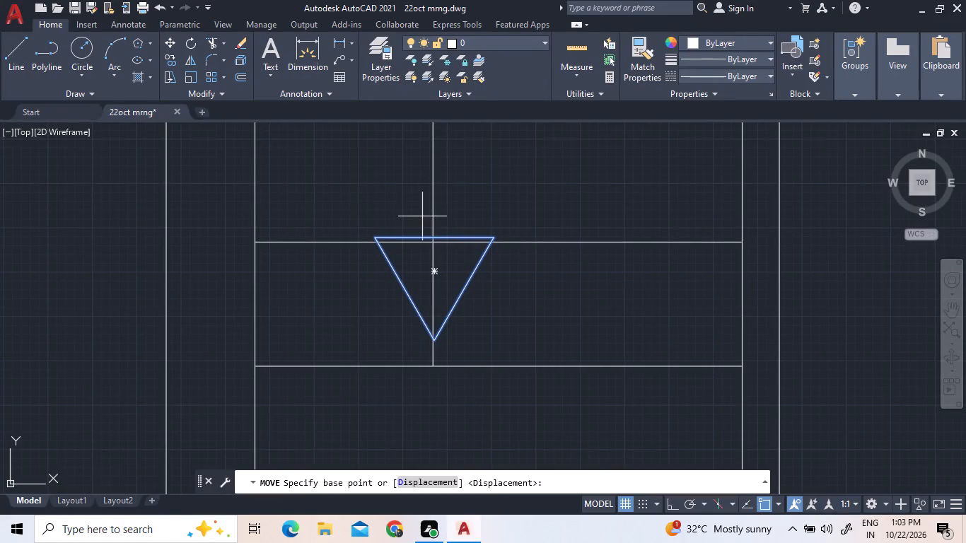
scroll(435, 237, "up", 4)
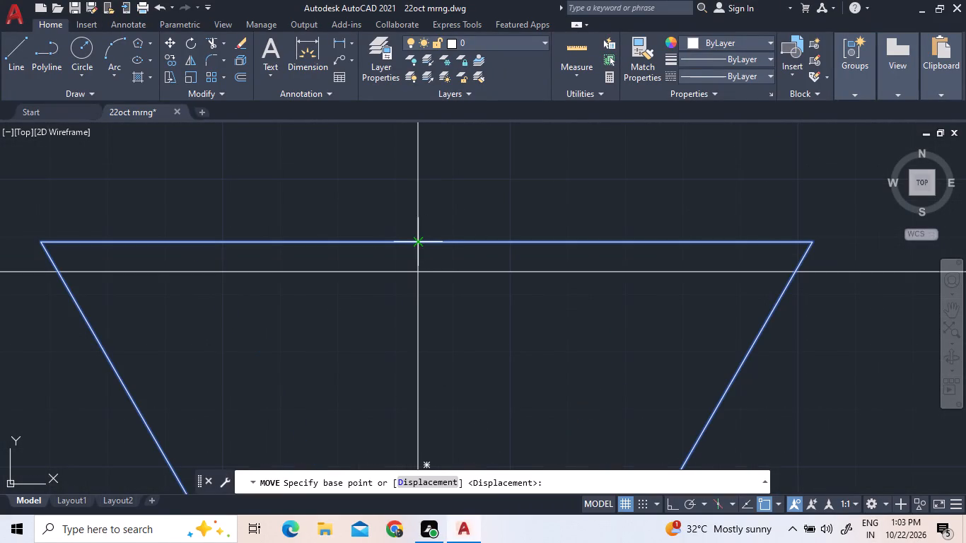
left_click(417, 244)
left_click(415, 273)
Trim off the piece of the direction line that extends below the arrowhead triangle's bottom vertex.
scroll(448, 235, "down", 3)
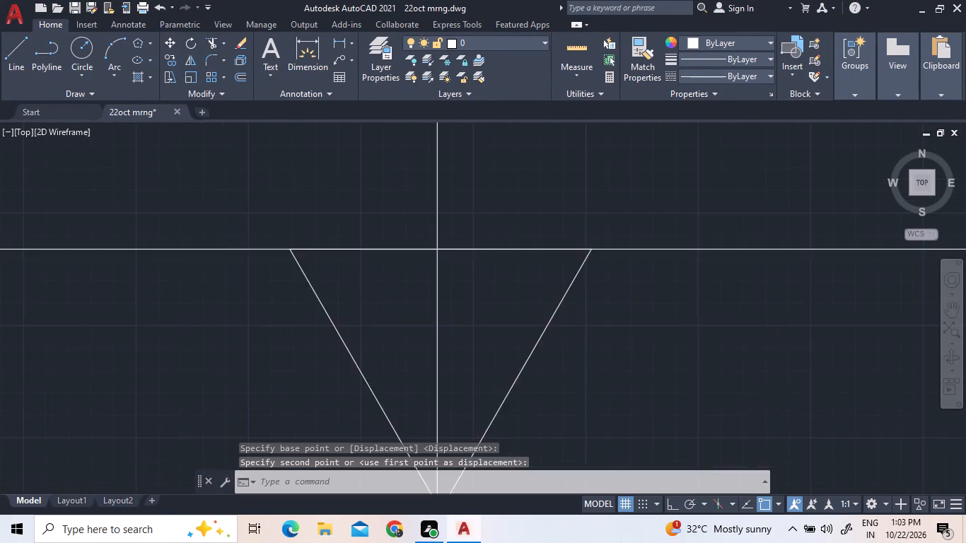
scroll(448, 235, "down", 1)
scroll(448, 346, "up", 1)
left_click(449, 361)
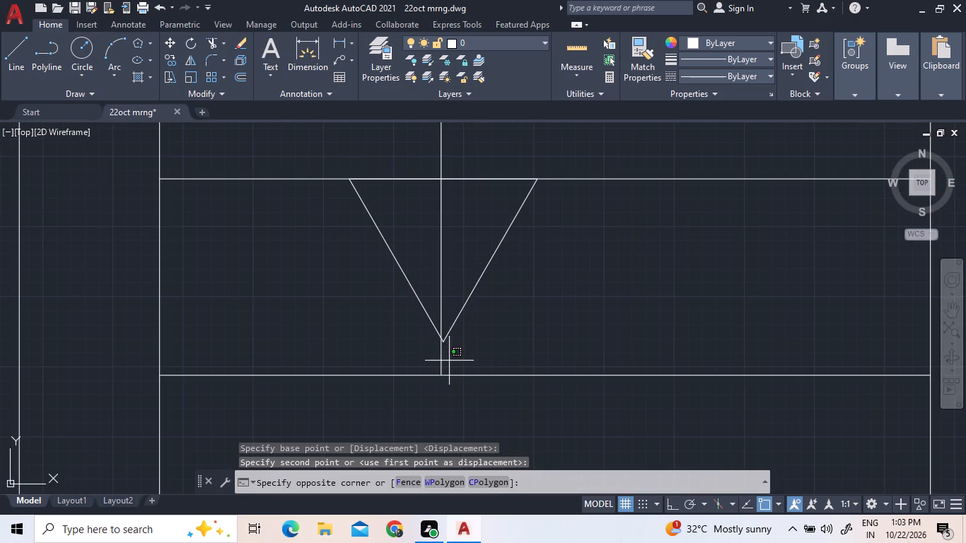
left_click(499, 353)
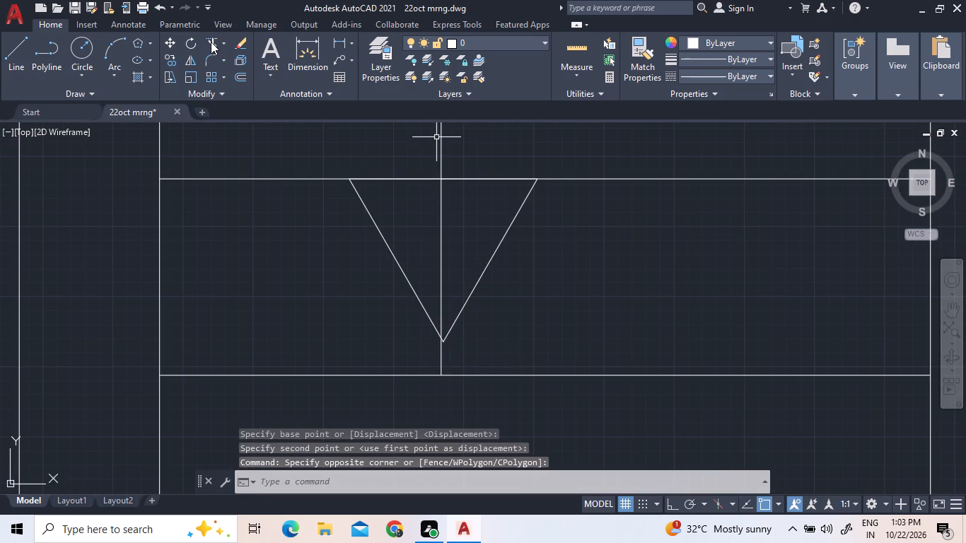
left_click(211, 42)
left_click(441, 355)
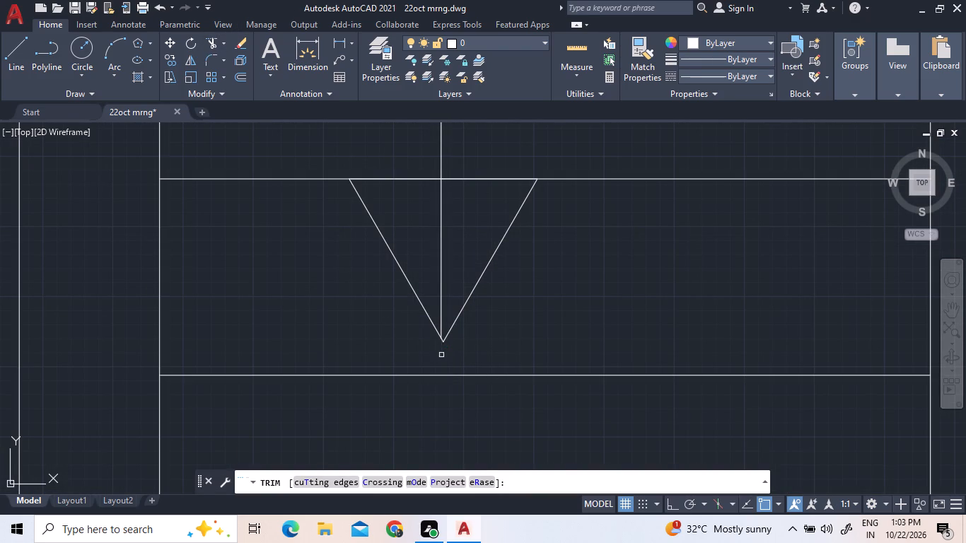
right_click(485, 319)
left_click(537, 127)
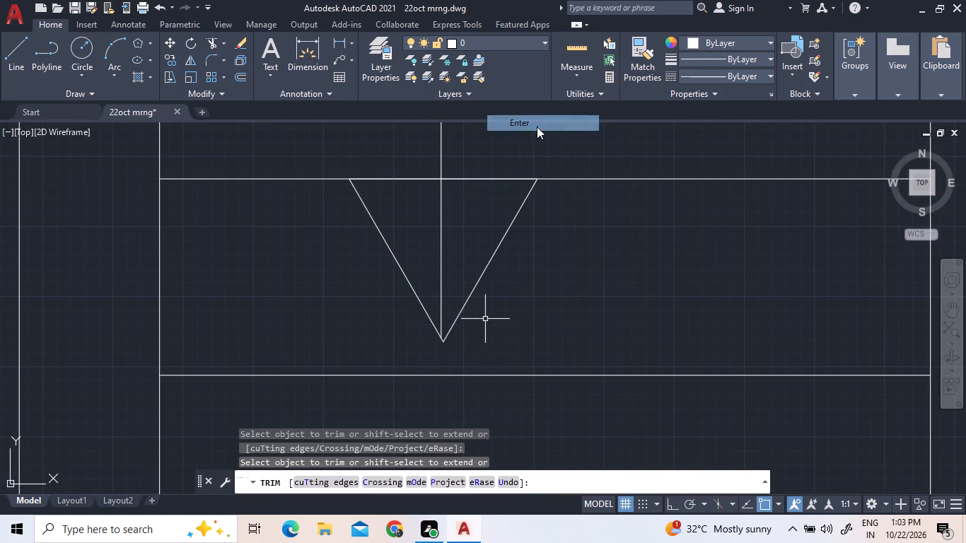
Move the arrowhead triangle by its bottom vertex onto the lower end of the direction line.
left_click(534, 249)
left_click(502, 233)
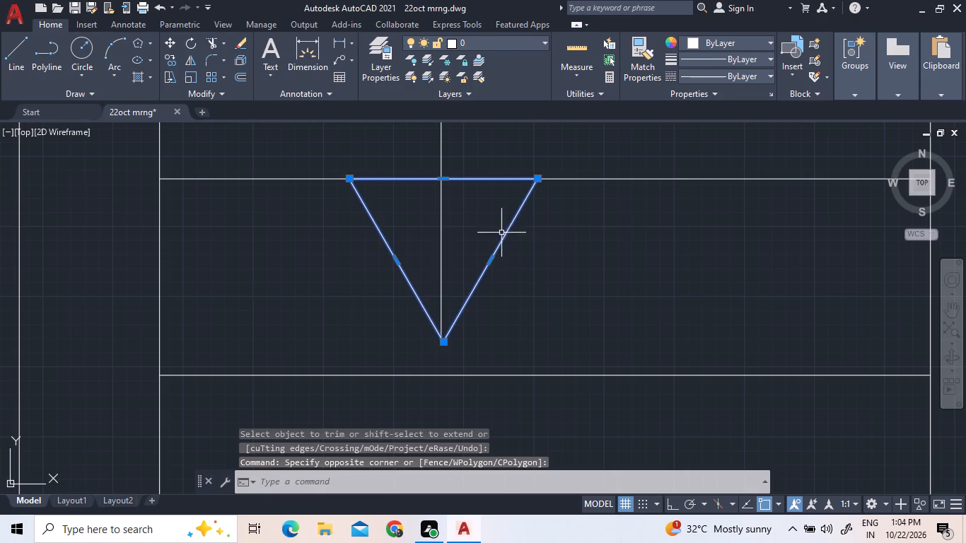
right_click(464, 143)
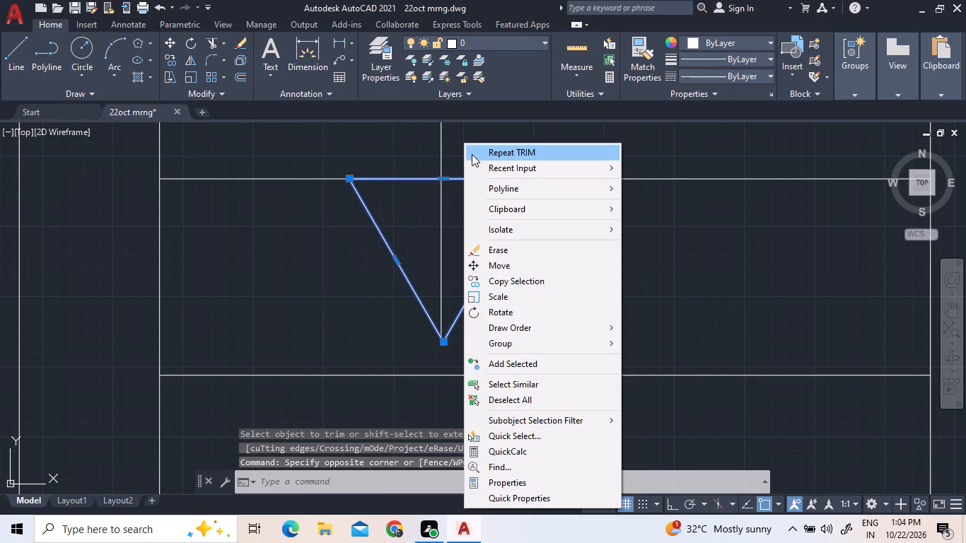
left_click(511, 269)
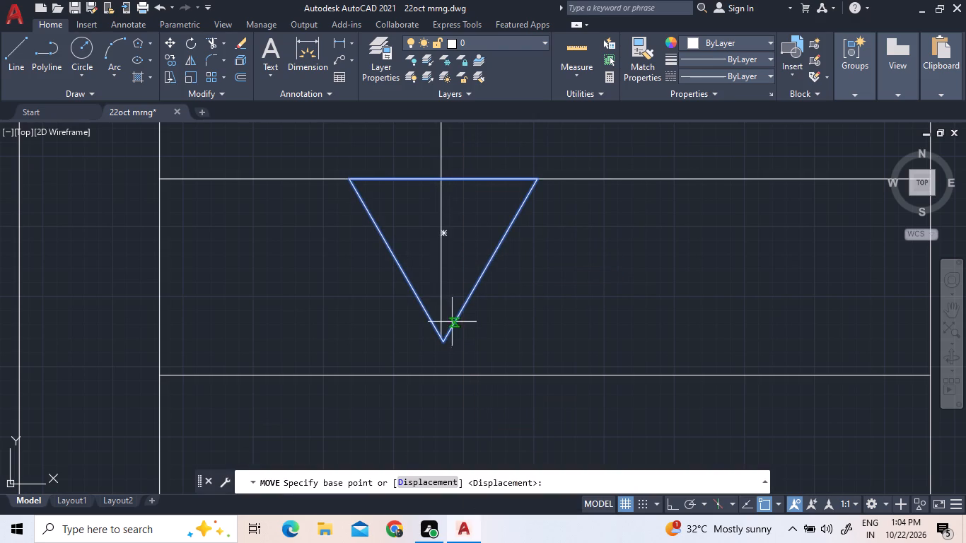
left_click(442, 344)
scroll(441, 337, "up", 5)
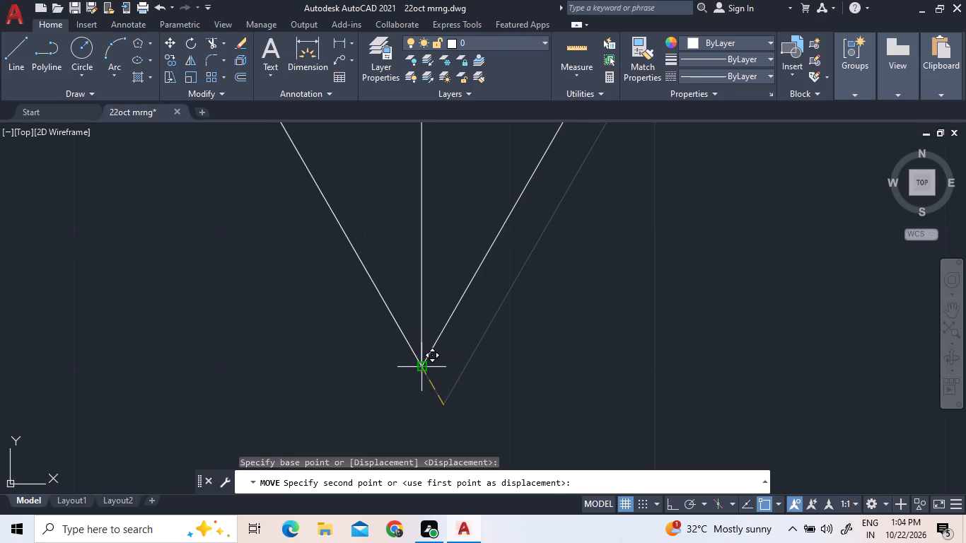
left_click(421, 369)
Move the arrowhead triangle by its top edge's midpoint onto the intersection of the direction line and the tread line.
scroll(460, 375, "down", 7)
scroll(470, 278, "up", 1)
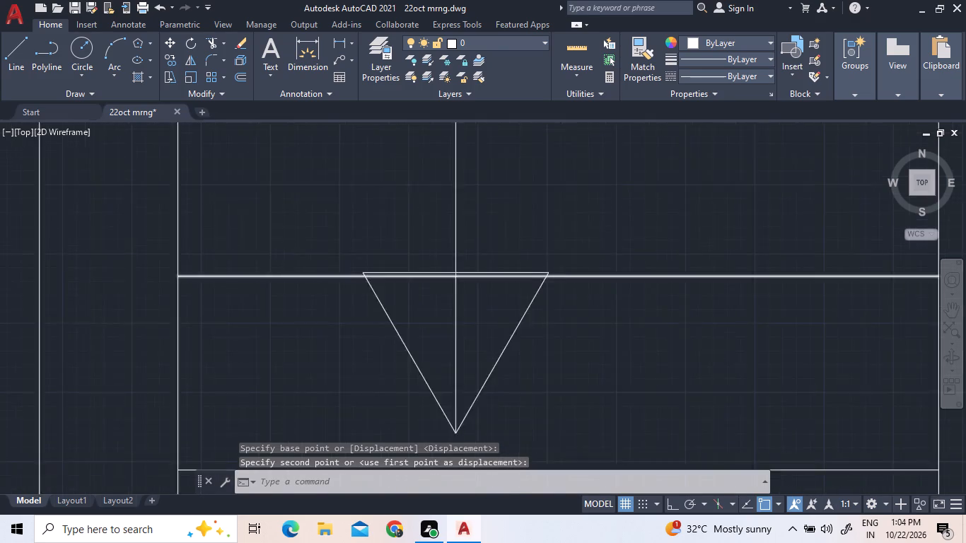
scroll(470, 277, "up", 2)
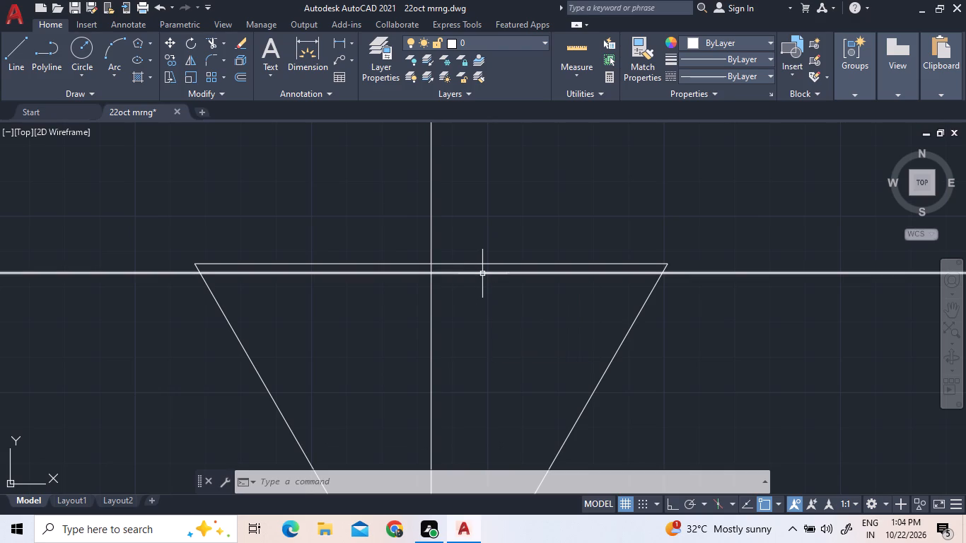
left_click(470, 265)
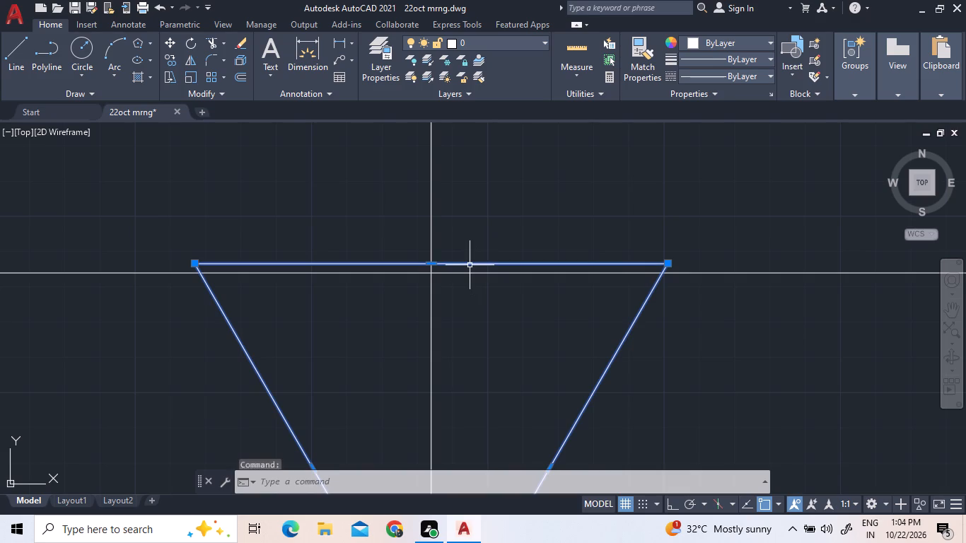
right_click(467, 251)
left_click(498, 272)
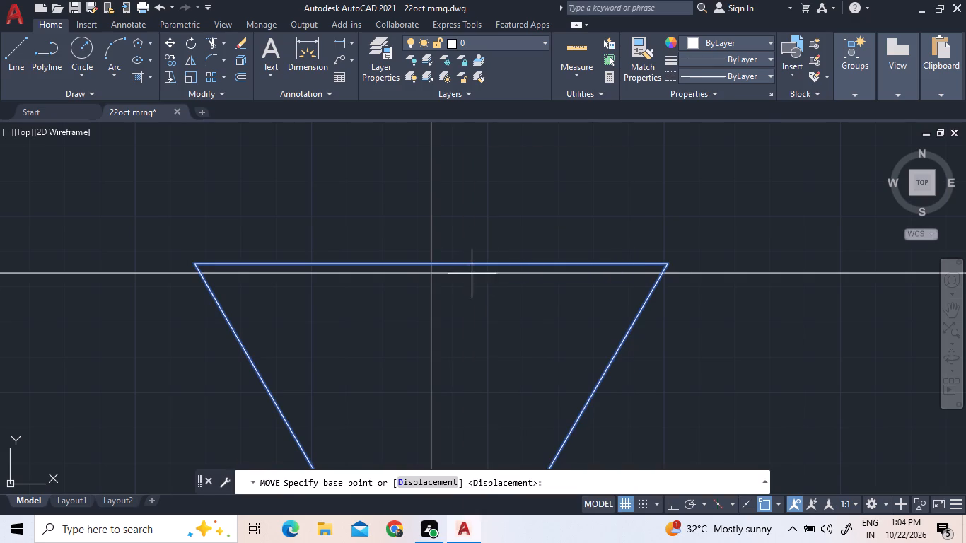
left_click_drag(433, 264, 433, 277)
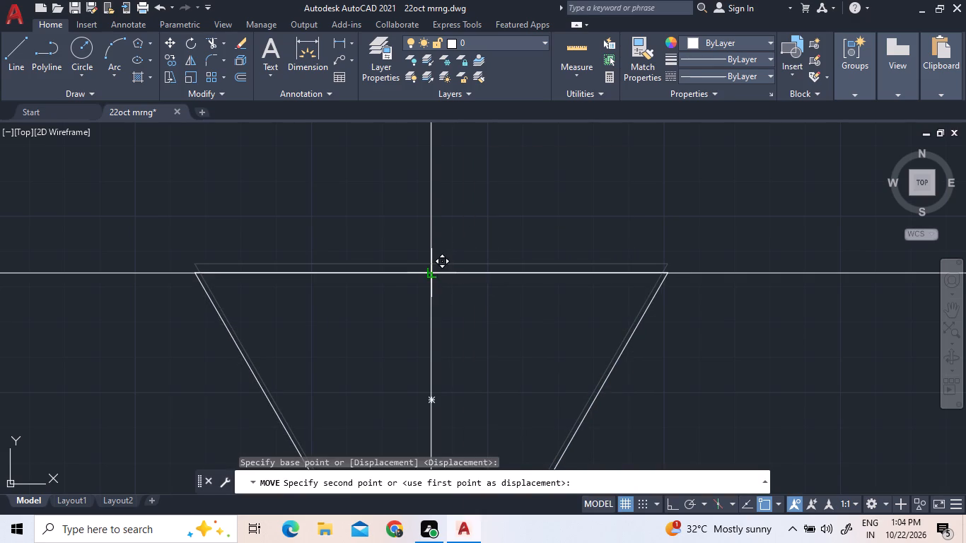
left_click(432, 274)
Add the multiline text "up" just above the start of the staircase's direction arrow.
scroll(492, 254, "down", 4)
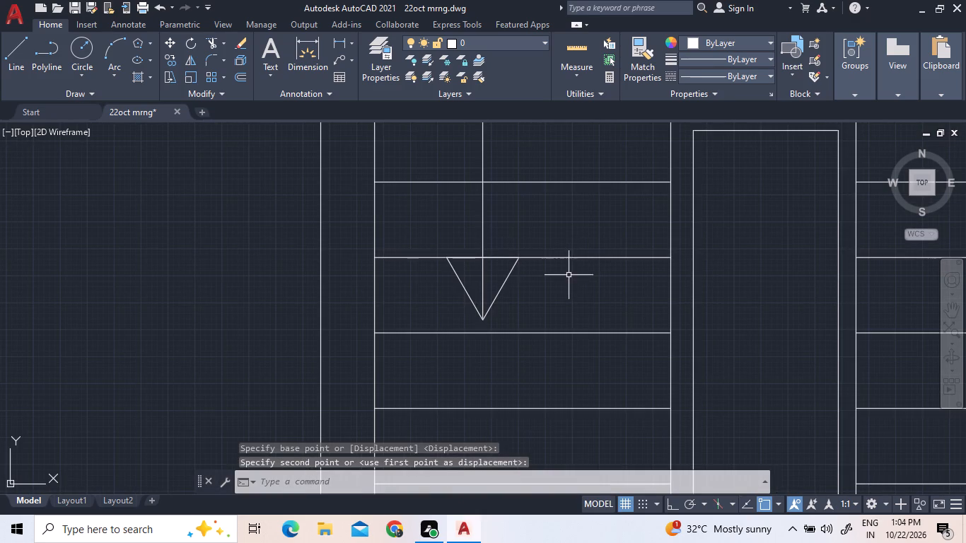
scroll(547, 289, "up", 2)
scroll(542, 290, "down", 2)
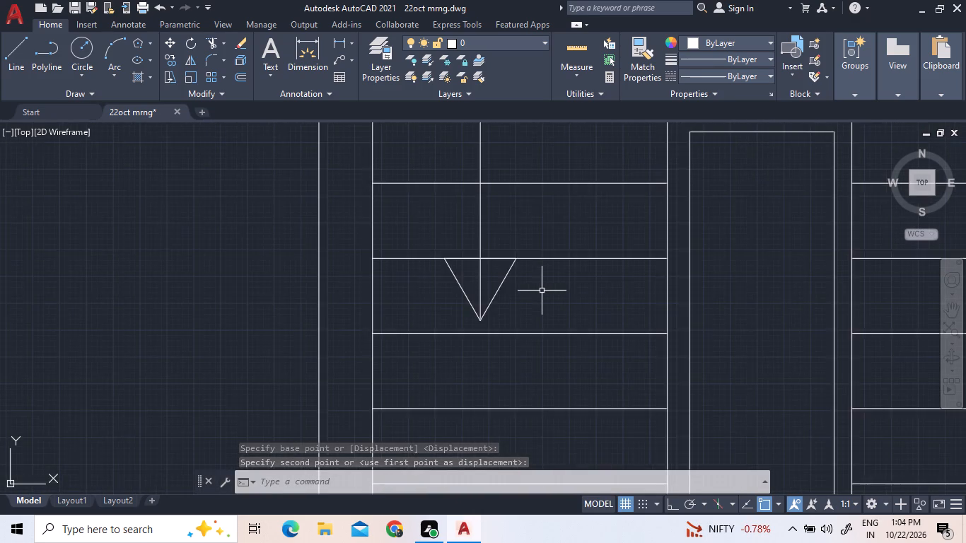
scroll(542, 291, "down", 3)
middle_click_drag(596, 194, 338, 223)
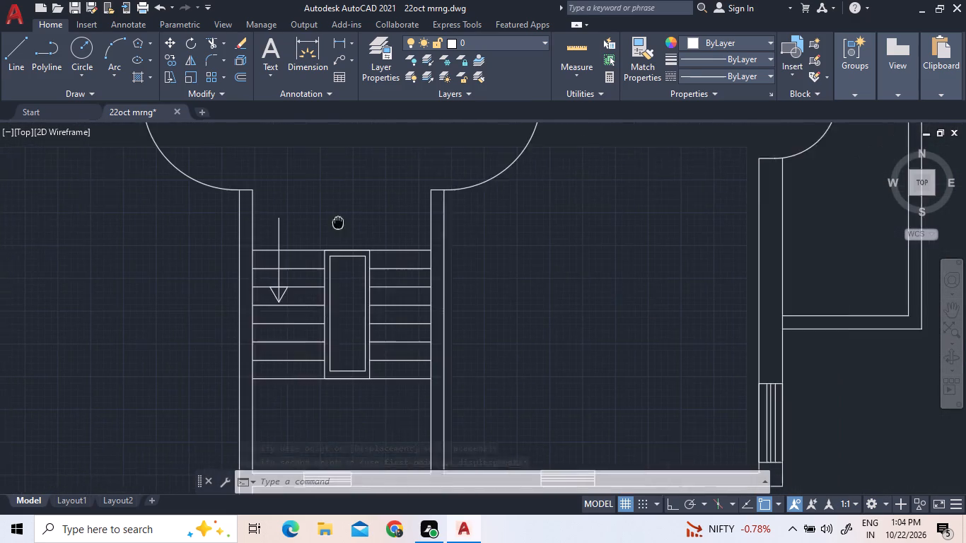
middle_click_drag(338, 223, 373, 222)
scroll(431, 222, "down", 3)
middle_click_drag(413, 187, 411, 218)
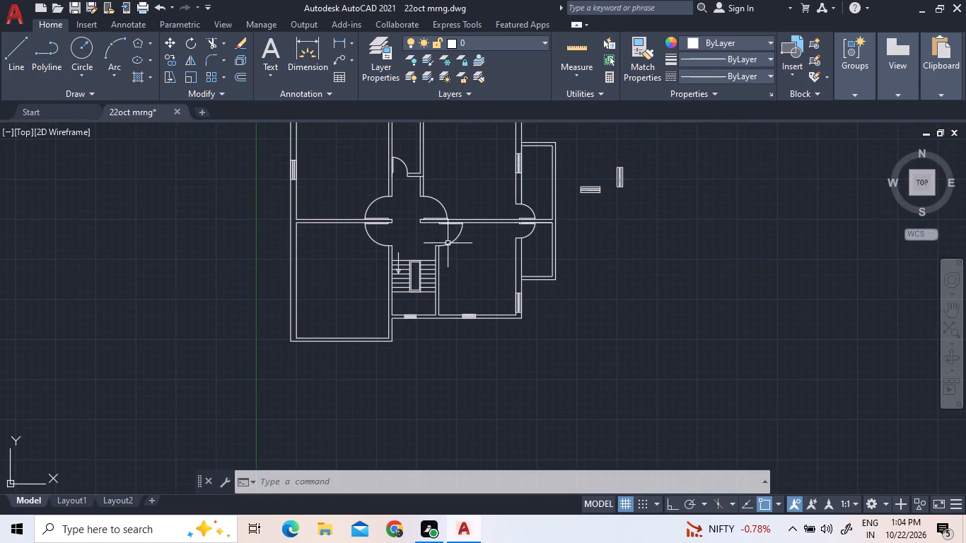
left_click(280, 44)
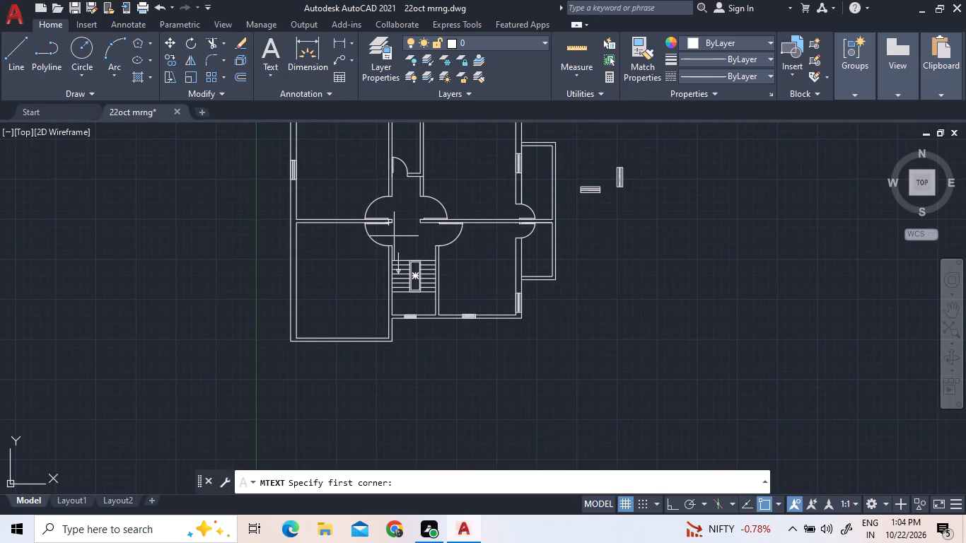
left_click(397, 240)
left_click(420, 245)
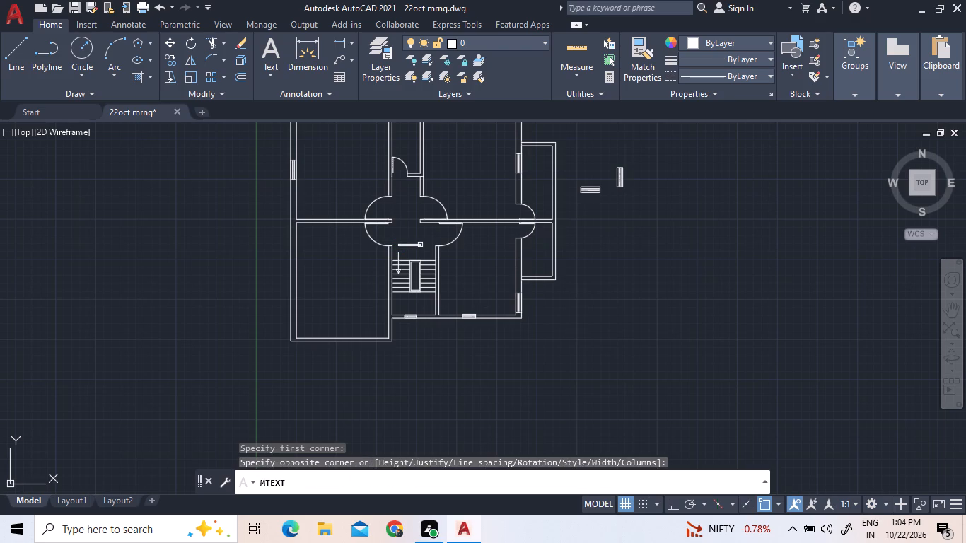
type("up")
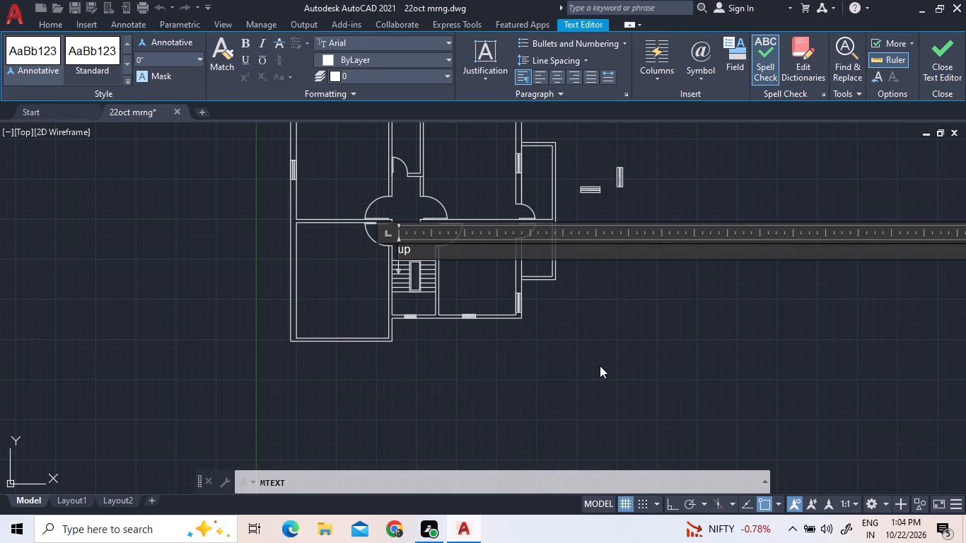
Set the height of the "up" text to 8" and finish the text.
double_click(423, 254)
left_click(199, 57)
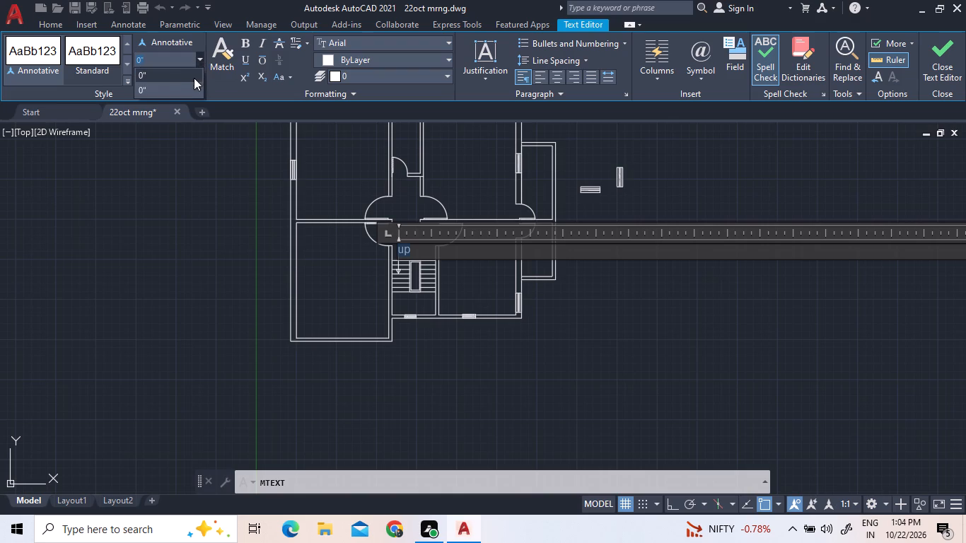
triple_click(175, 65)
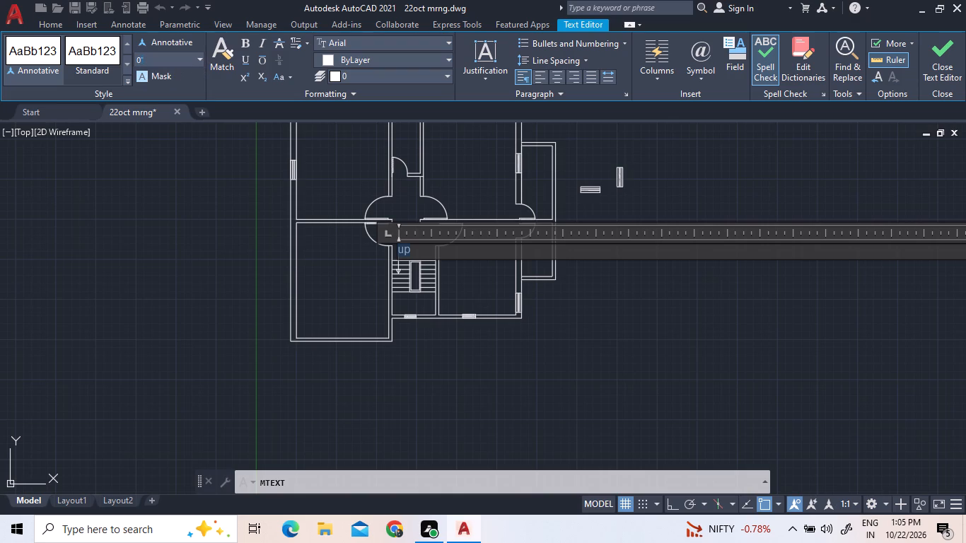
double_click(161, 54)
left_click_drag(161, 55, 129, 59)
key("8")
left_click(151, 59)
left_click(151, 59)
key("shift+quotedbl")
key("Return")
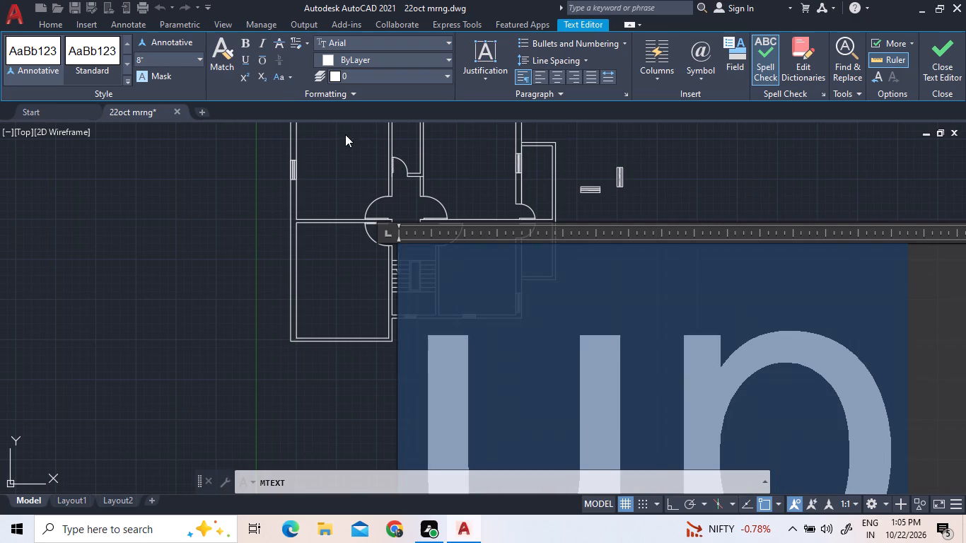
left_click(467, 162)
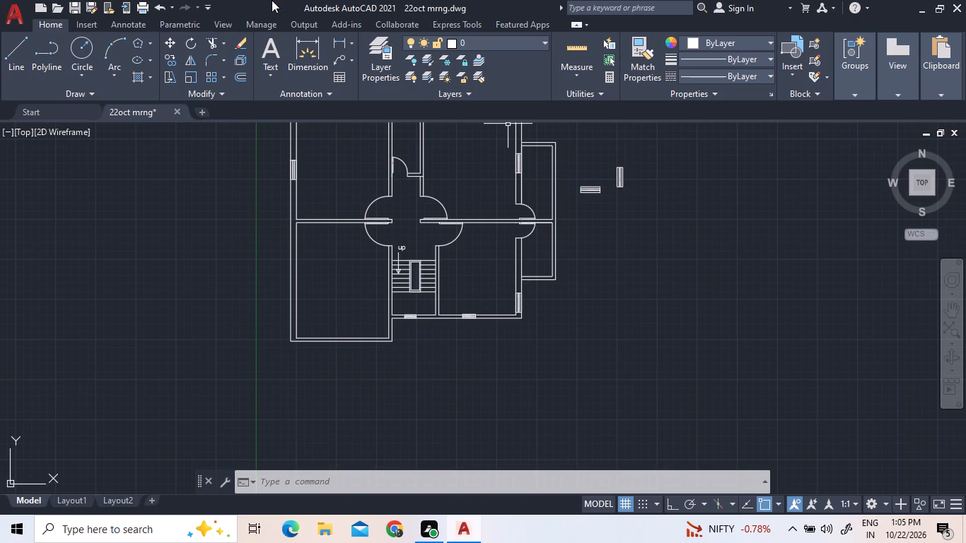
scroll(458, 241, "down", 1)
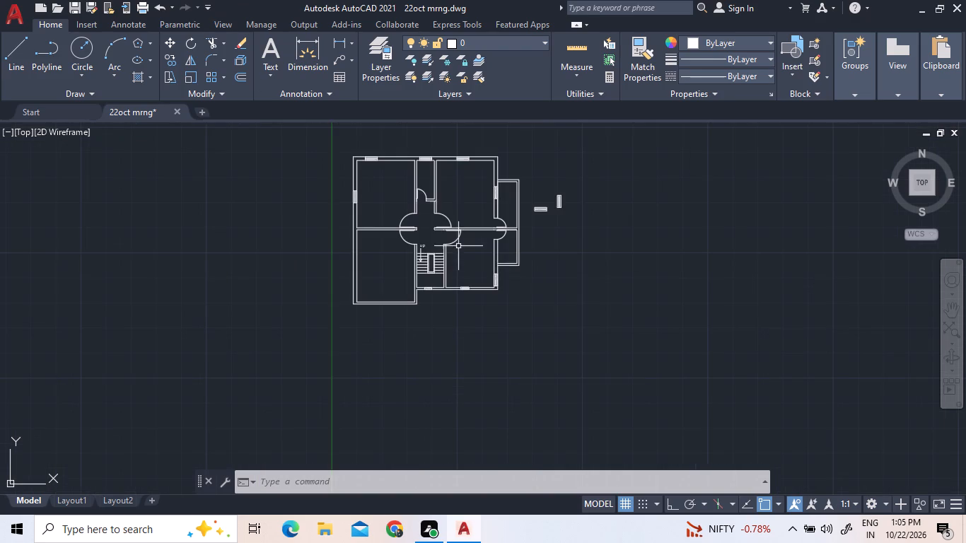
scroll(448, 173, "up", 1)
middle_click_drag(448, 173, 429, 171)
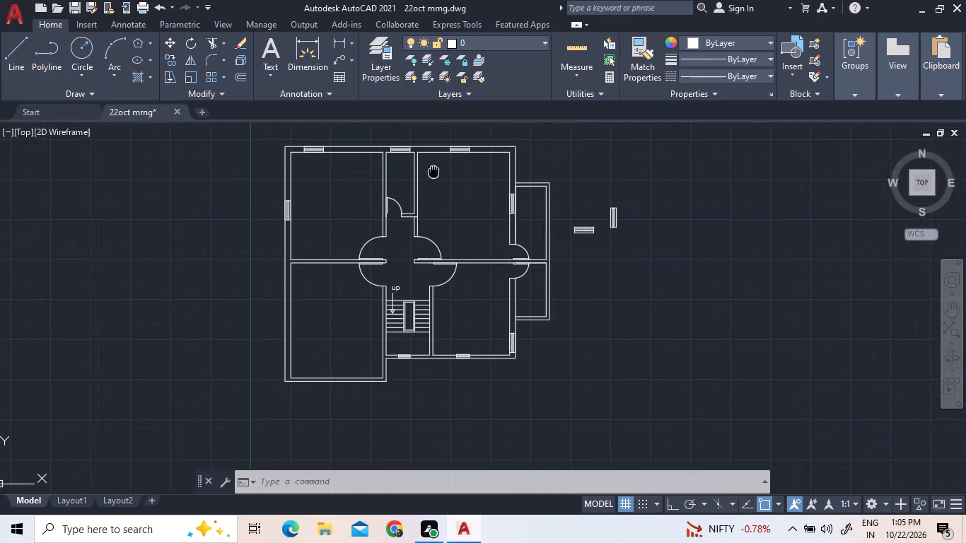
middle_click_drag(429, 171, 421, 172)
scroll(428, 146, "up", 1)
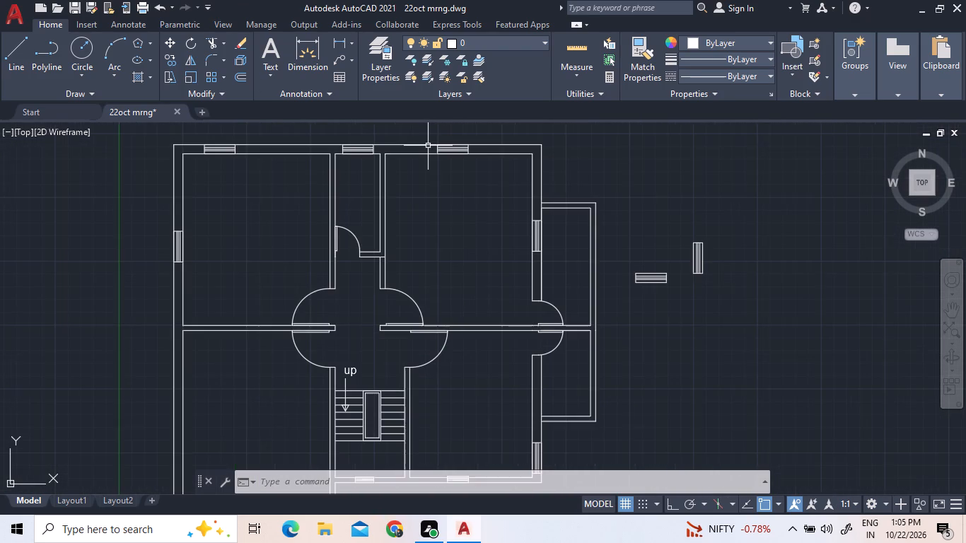
Add the multiline text "bedroom2" with a height of 8" in the upper-left room of the plan.
scroll(347, 180, "up", 1)
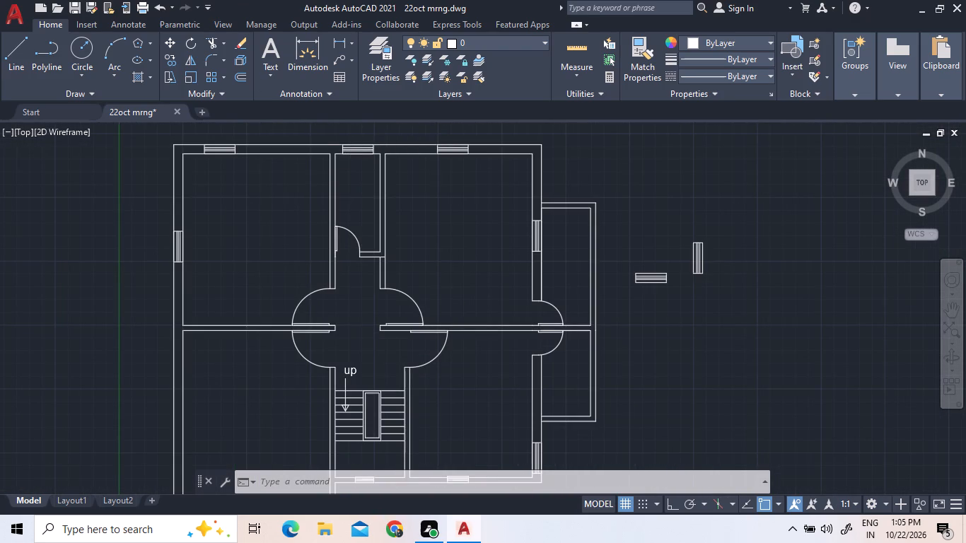
left_click(272, 48)
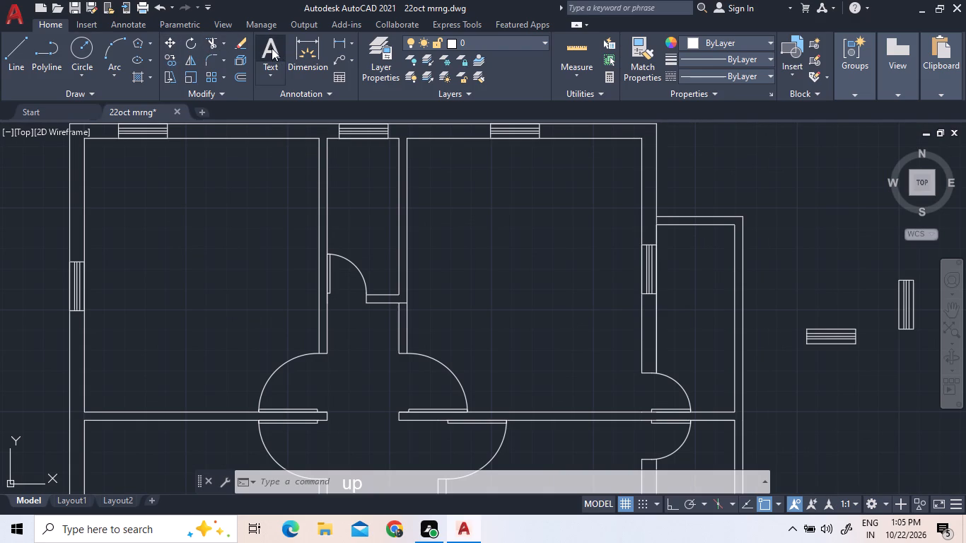
left_click(156, 185)
left_click(218, 217)
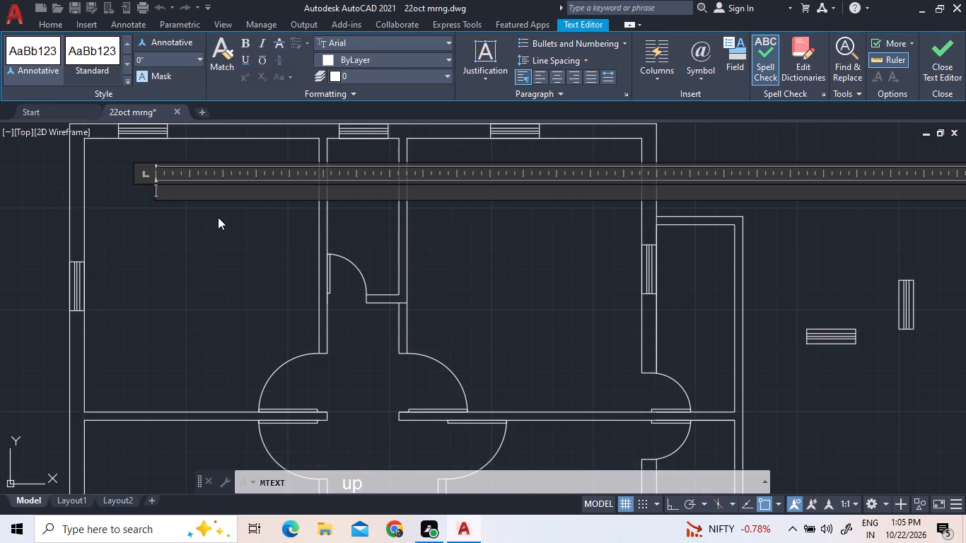
type("bedr")
type("oom2")
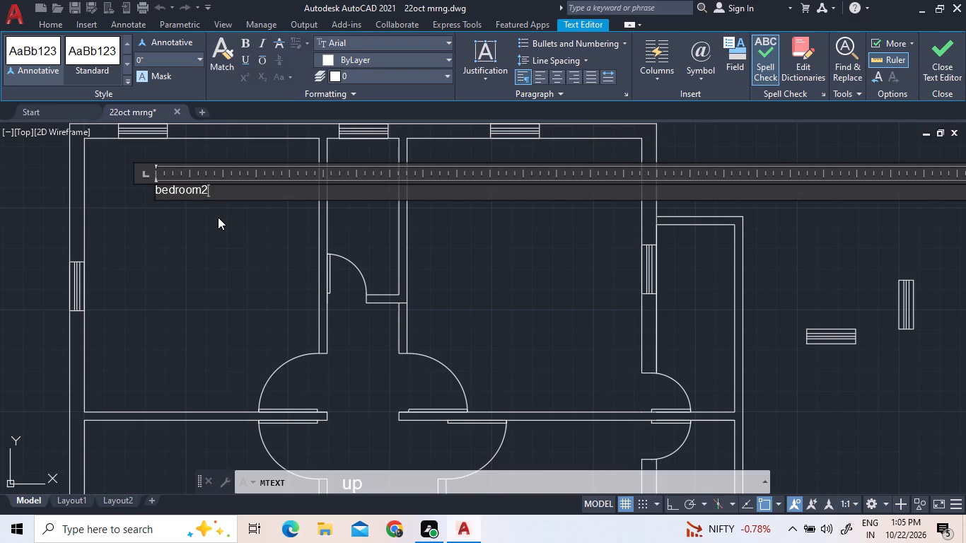
double_click(285, 194)
left_click(198, 61)
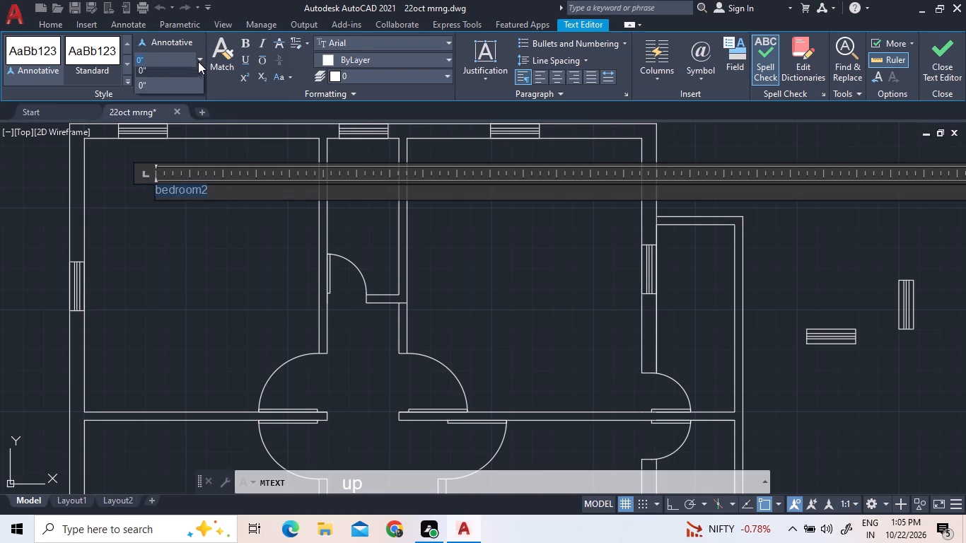
left_click(189, 77)
left_click(129, 221)
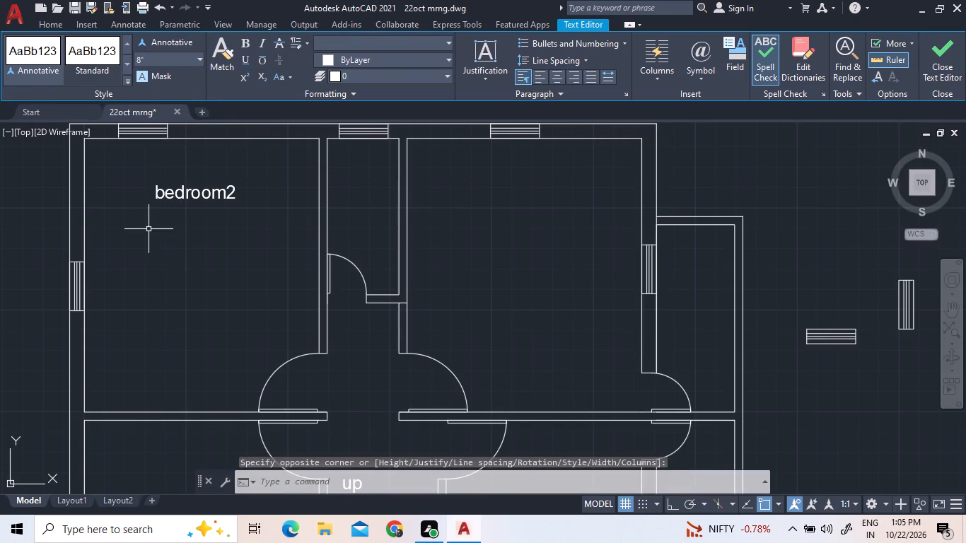
Copy the "bedroom2" label into the plan's upper-right, lower-right and lower-left rooms.
left_click(255, 207)
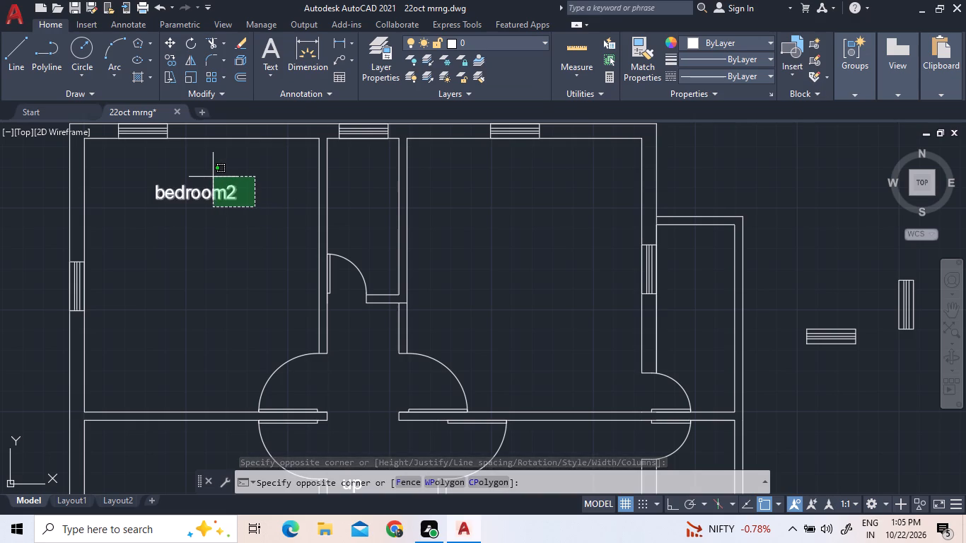
left_click(193, 170)
right_click(193, 170)
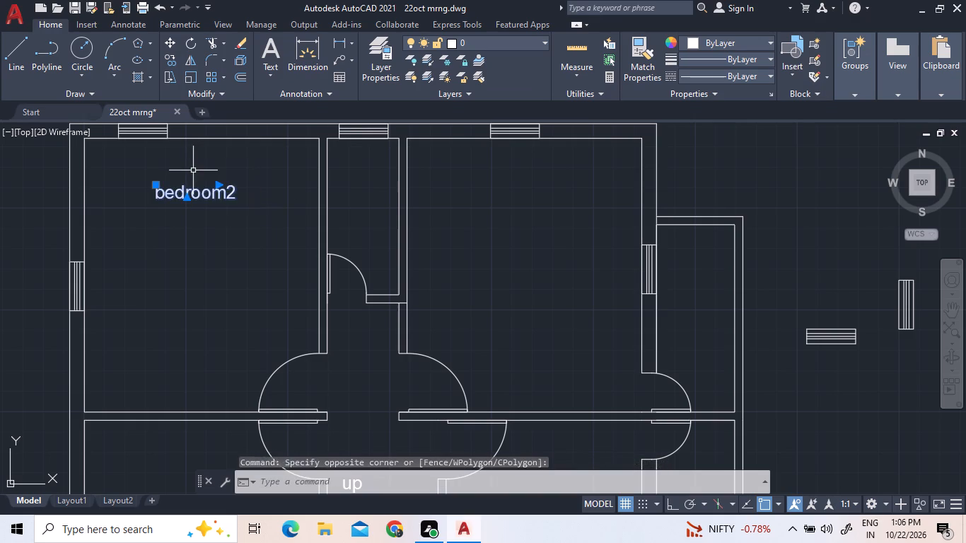
left_click(215, 291)
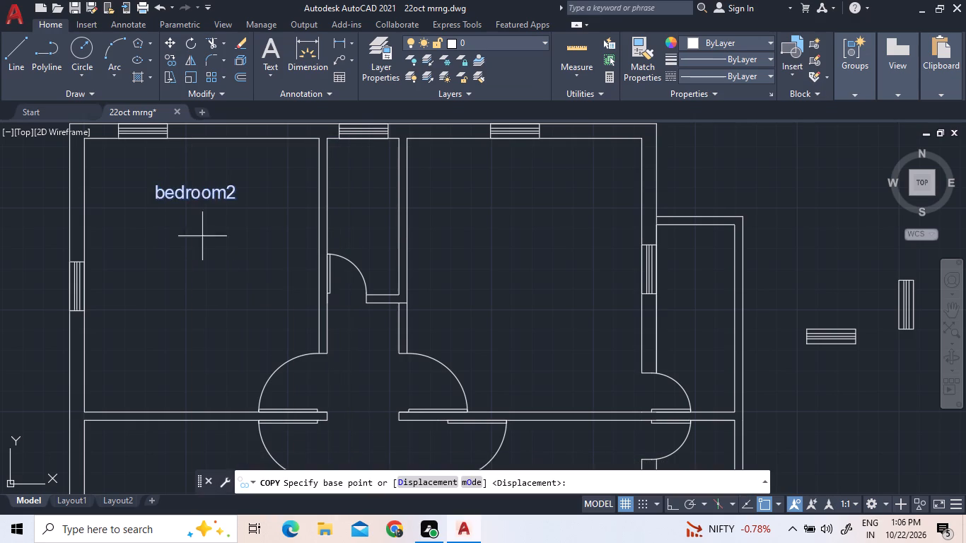
left_click(193, 196)
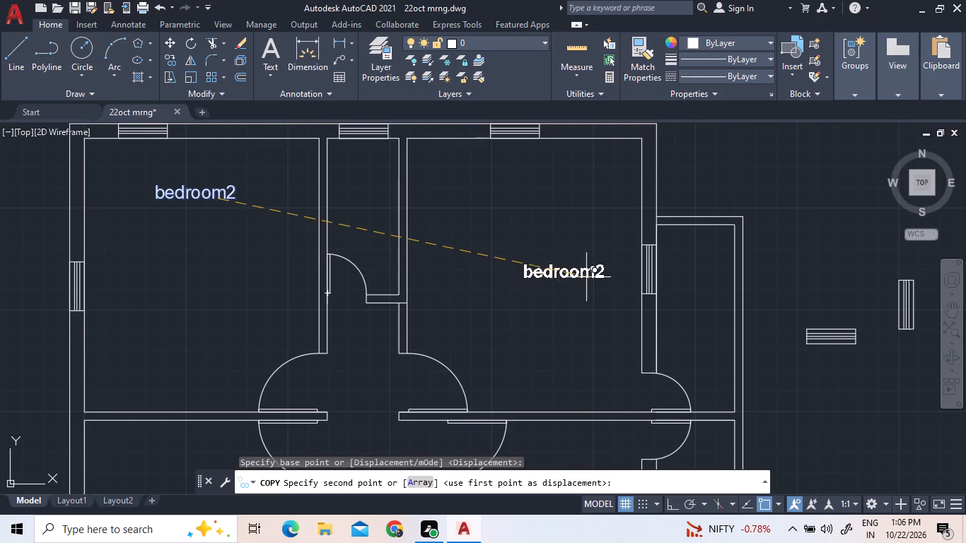
left_click(570, 260)
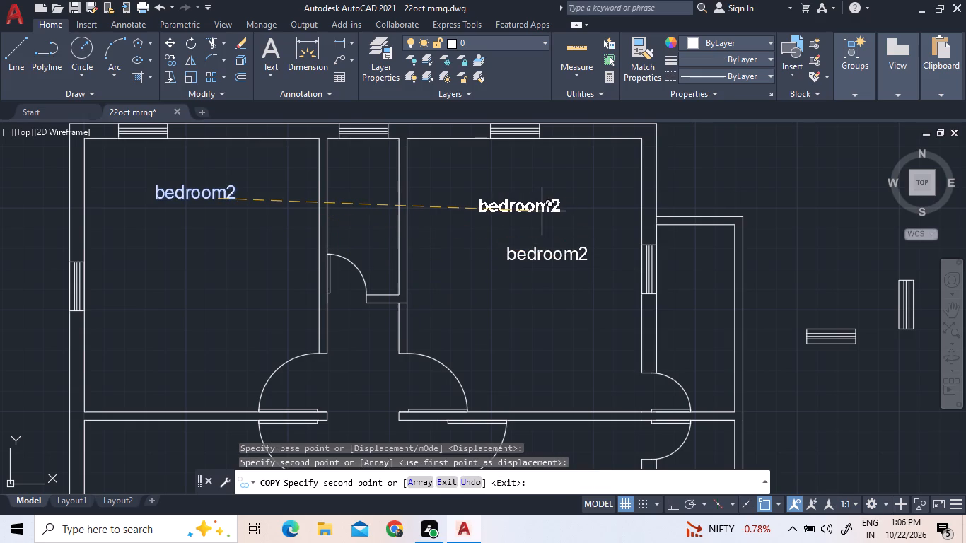
scroll(542, 213, "down", 2)
left_click(548, 345)
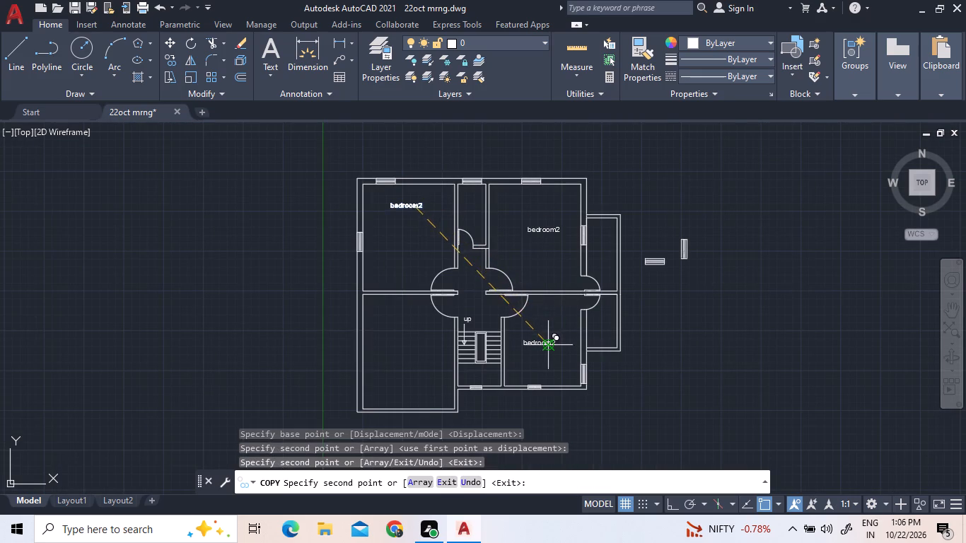
left_click(412, 350)
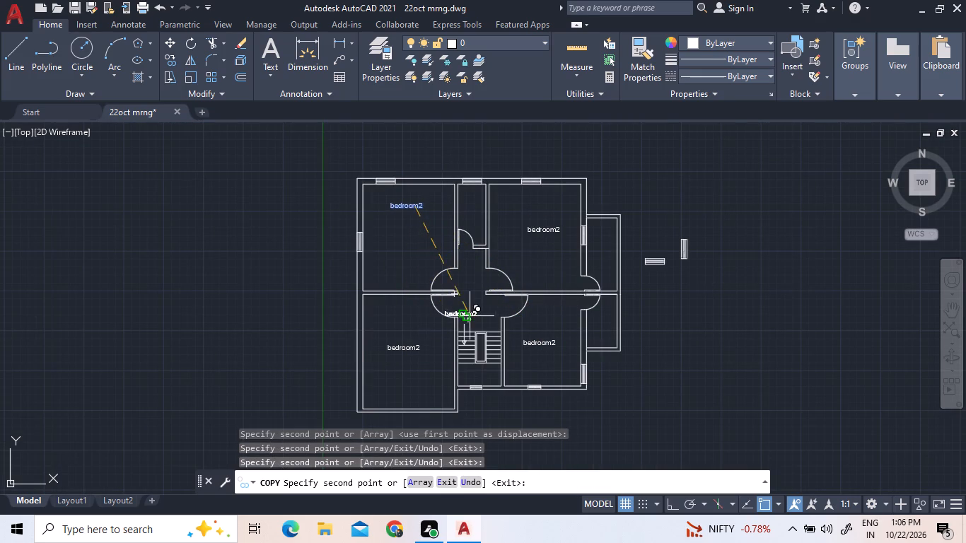
Place further copies of the "bedroom2" label in the hall above the stairs, the narrow top-middle room and the upper balcony.
scroll(489, 298, "up", 2)
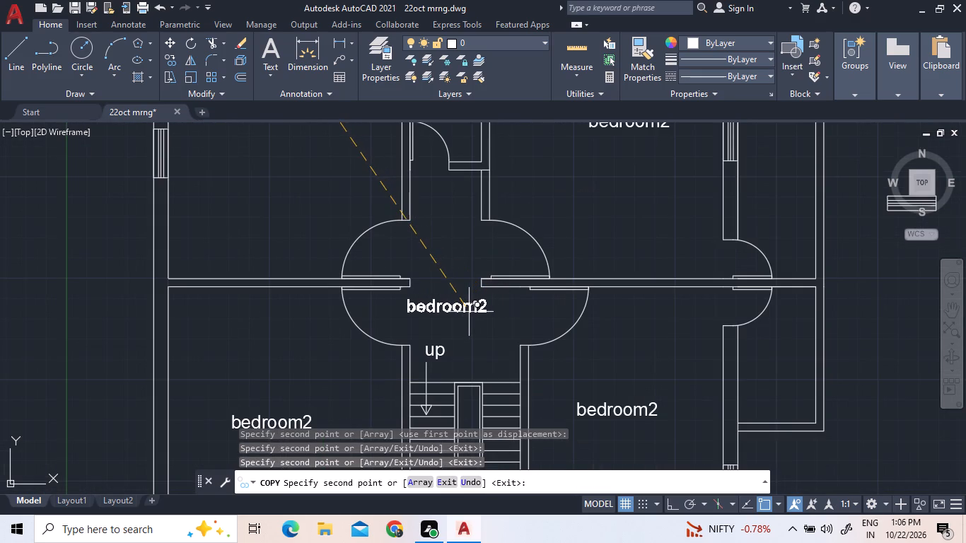
left_click(472, 311)
scroll(484, 308, "down", 2)
scroll(472, 211, "up", 1)
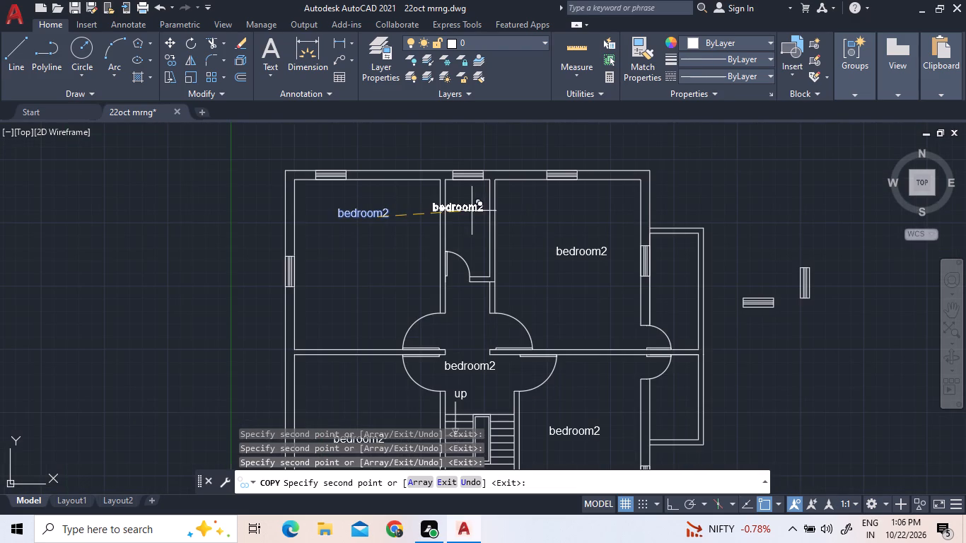
left_click(492, 225)
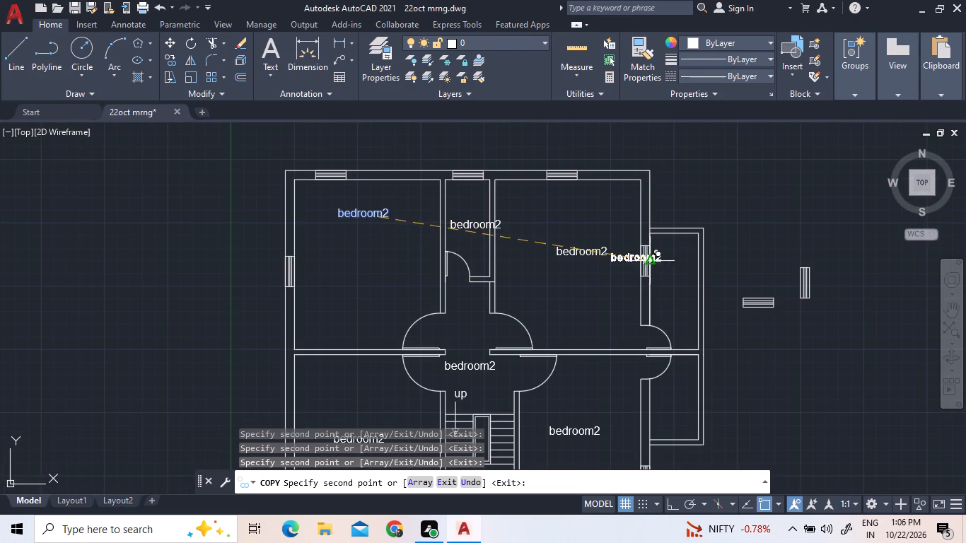
left_click(703, 293)
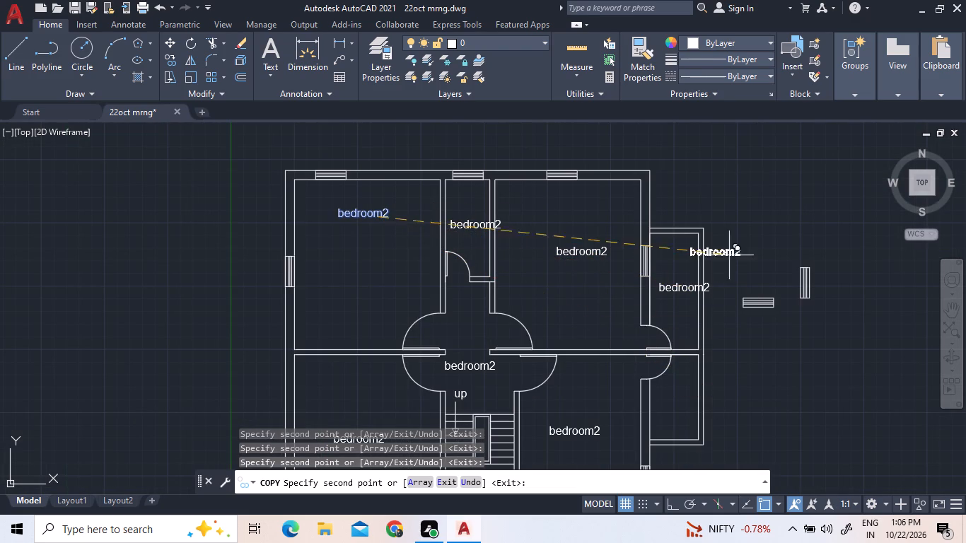
right_click(761, 195)
left_click(783, 211)
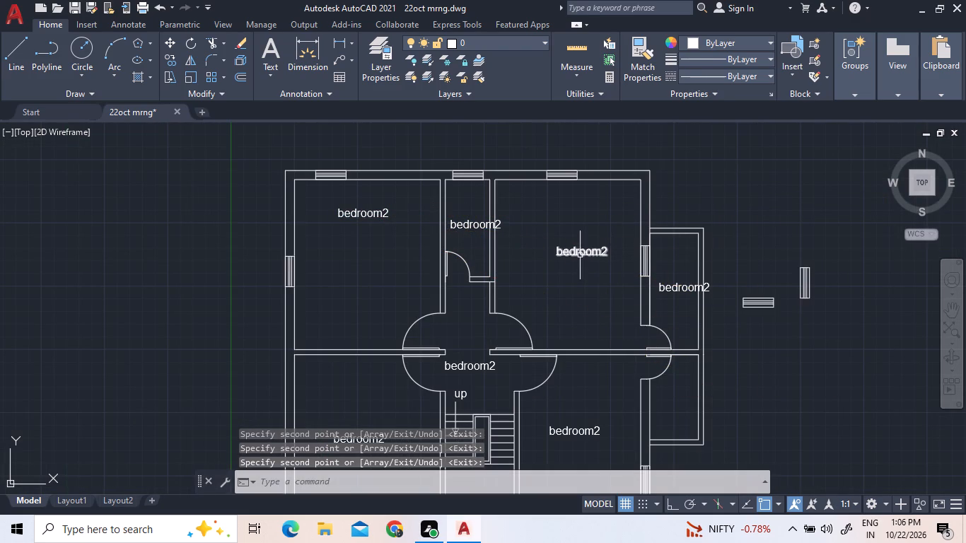
Add "master" in front of the label text in the upper-right room so it reads "master bedroom2".
triple_click(582, 251)
left_click(582, 252)
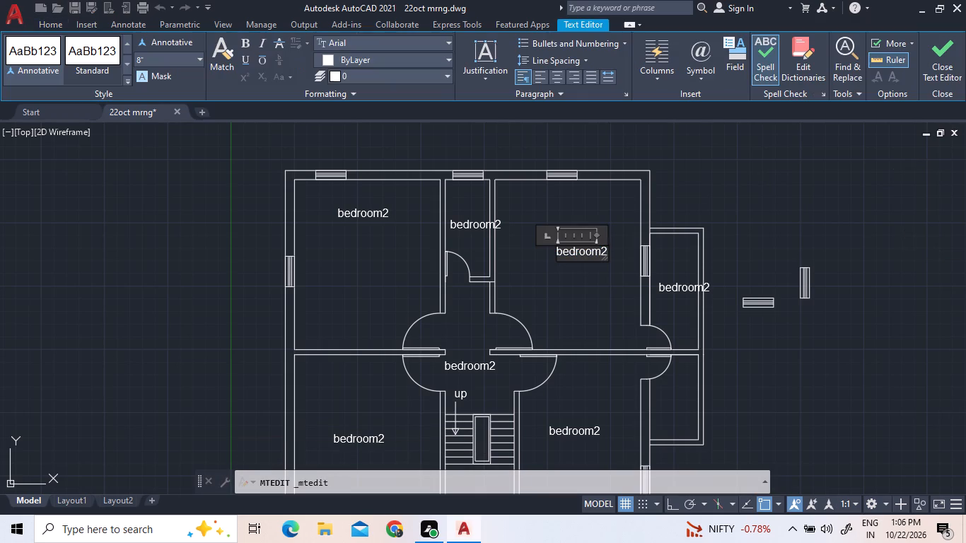
left_click(559, 252)
key("space")
type("mas")
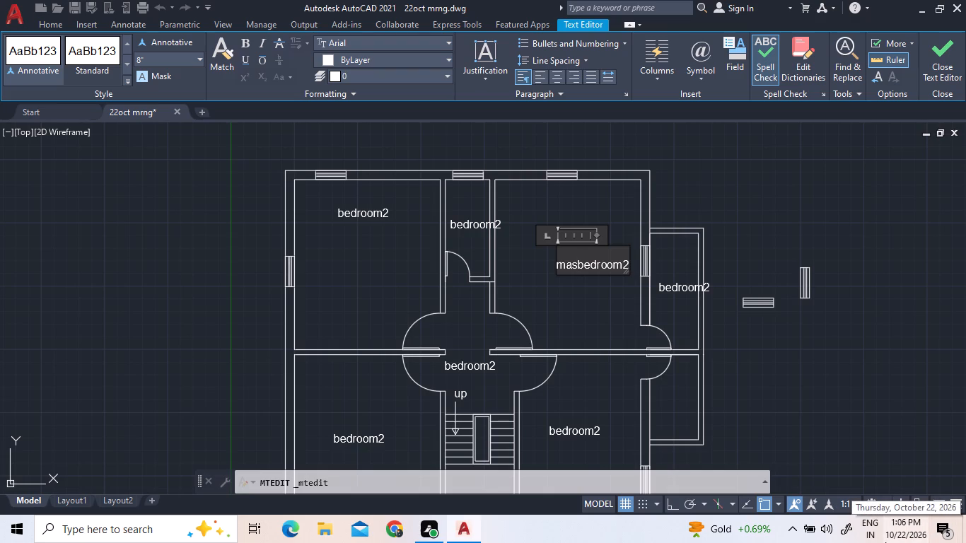
type("ter")
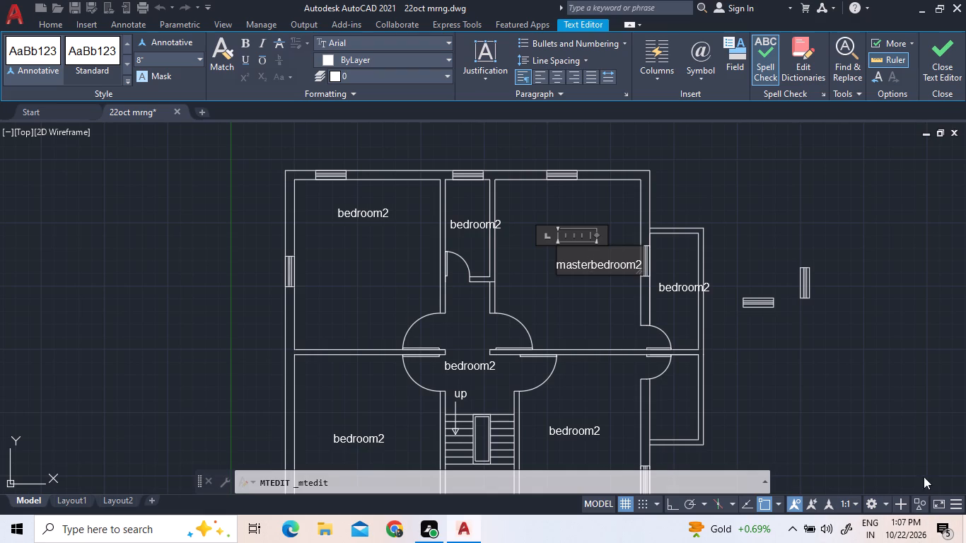
key("space")
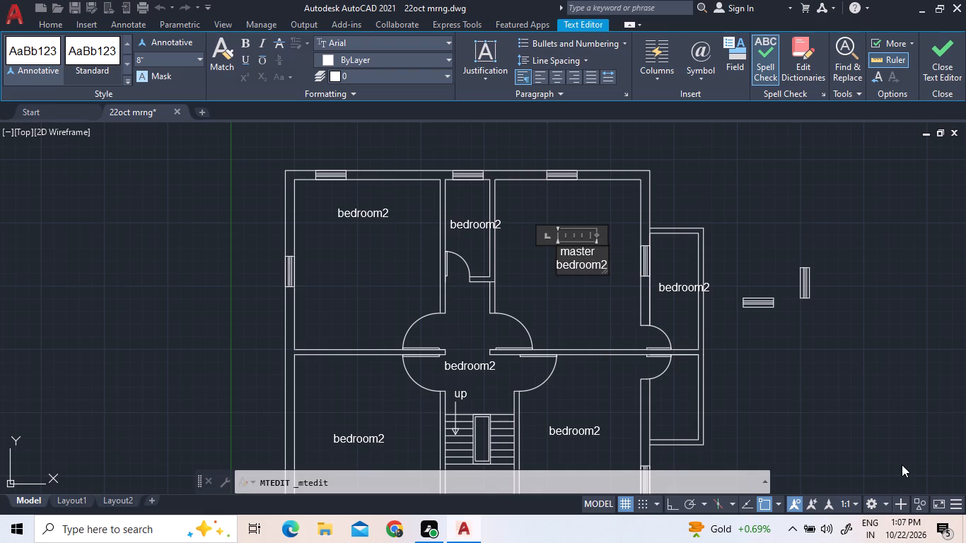
triple_click(473, 225)
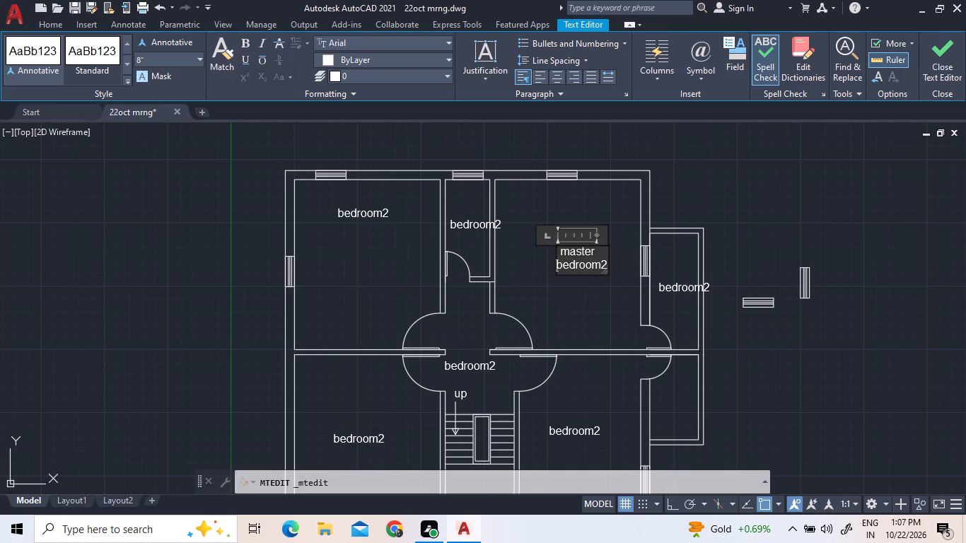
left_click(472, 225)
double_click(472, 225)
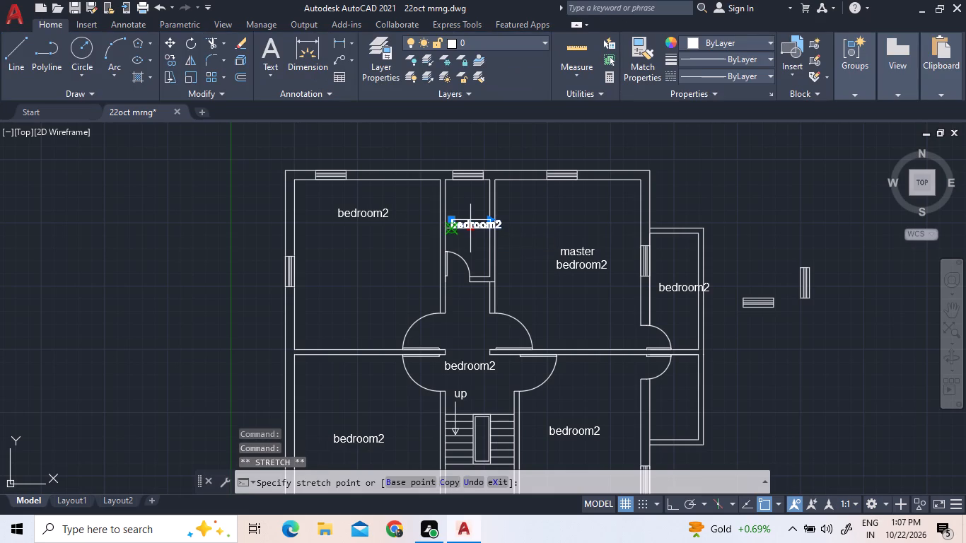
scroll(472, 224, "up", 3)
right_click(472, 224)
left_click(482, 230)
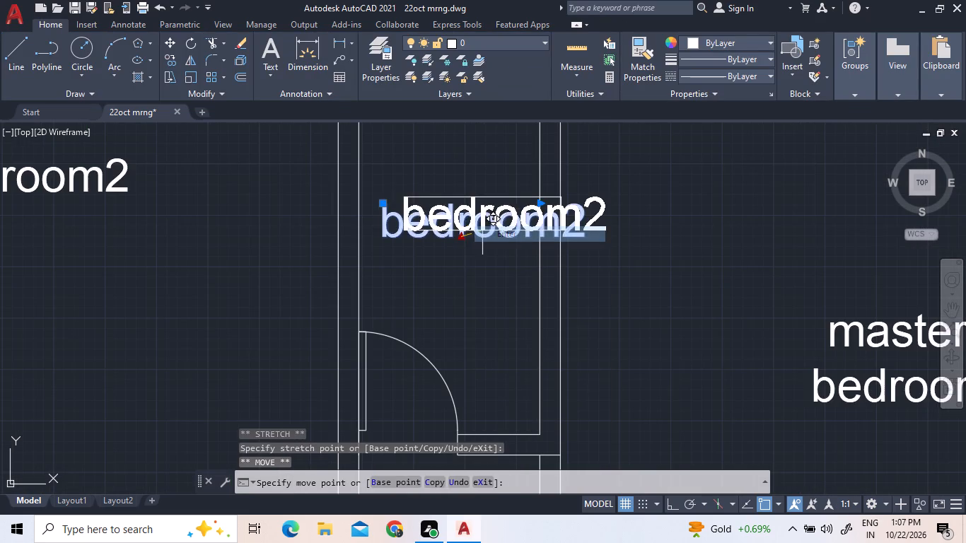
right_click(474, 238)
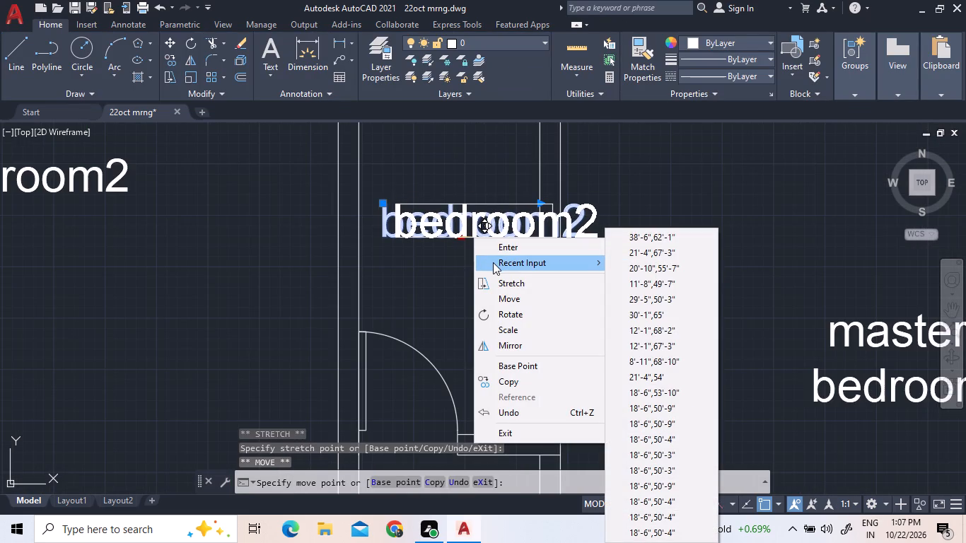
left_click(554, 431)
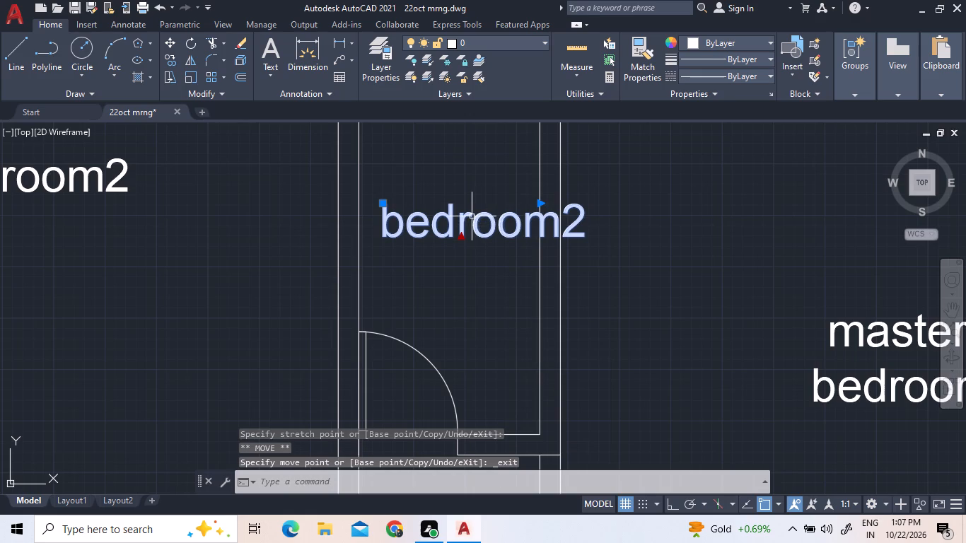
Change the label in the narrow top-middle room to "bath".
triple_click(472, 216)
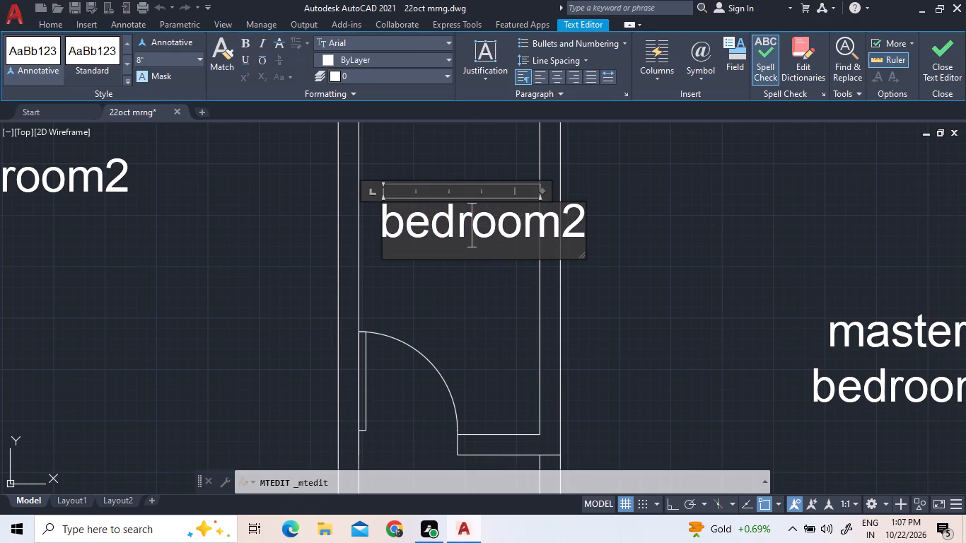
key("Right")
key("Right")
key("Right")
key("Right")
key("BackSpace")
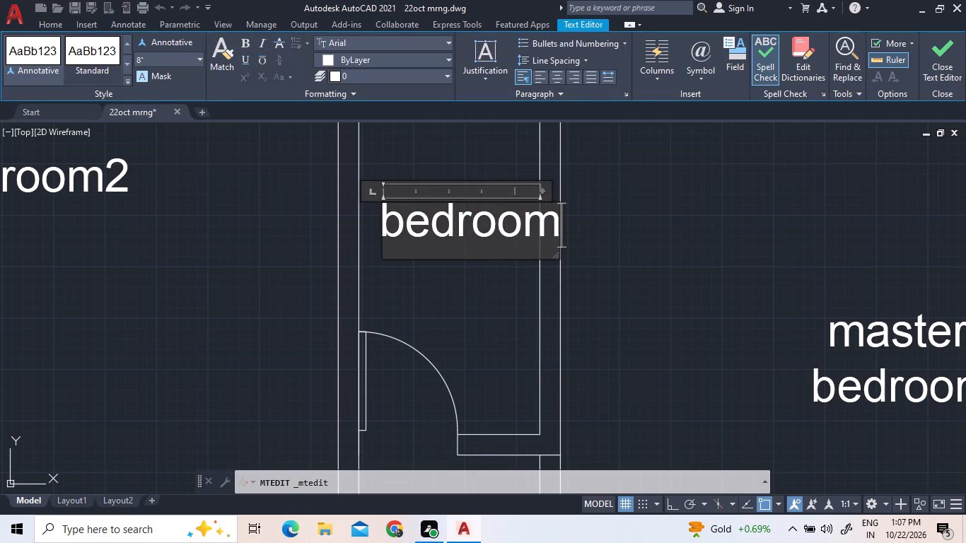
key("BackSpace")
key("BackSpace")
key("BackSpace")
key("BackSpace")
key("BackSpace")
key("BackSpace")
type("ath")
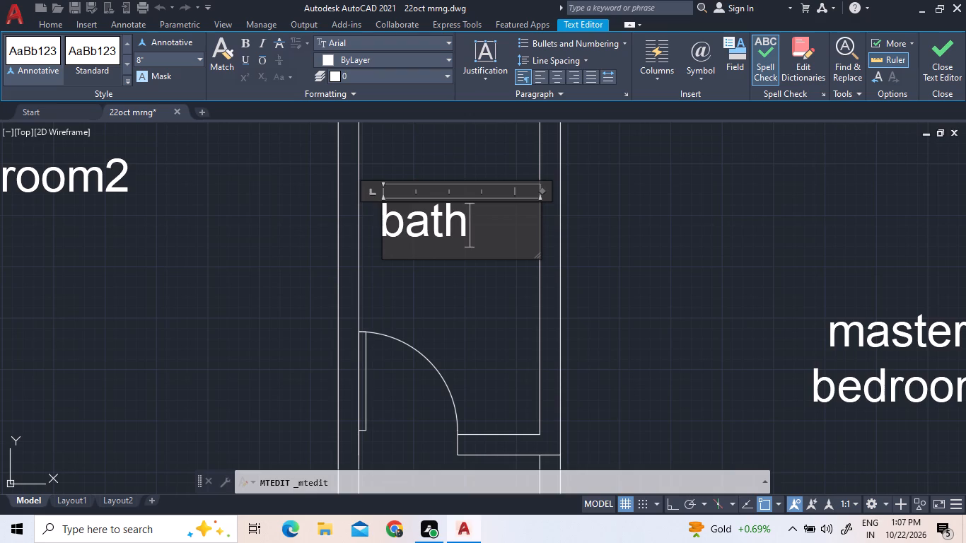
left_click(518, 290)
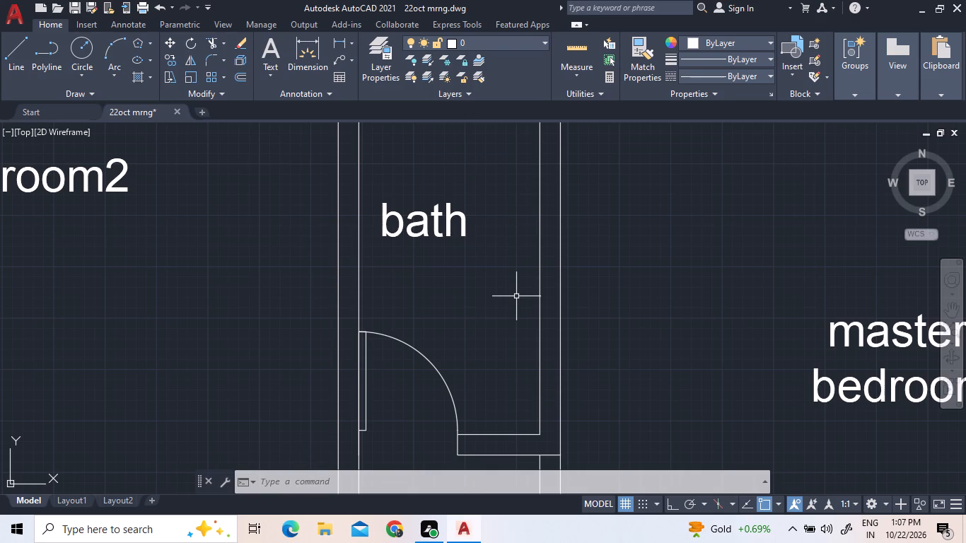
scroll(515, 293, "down", 1)
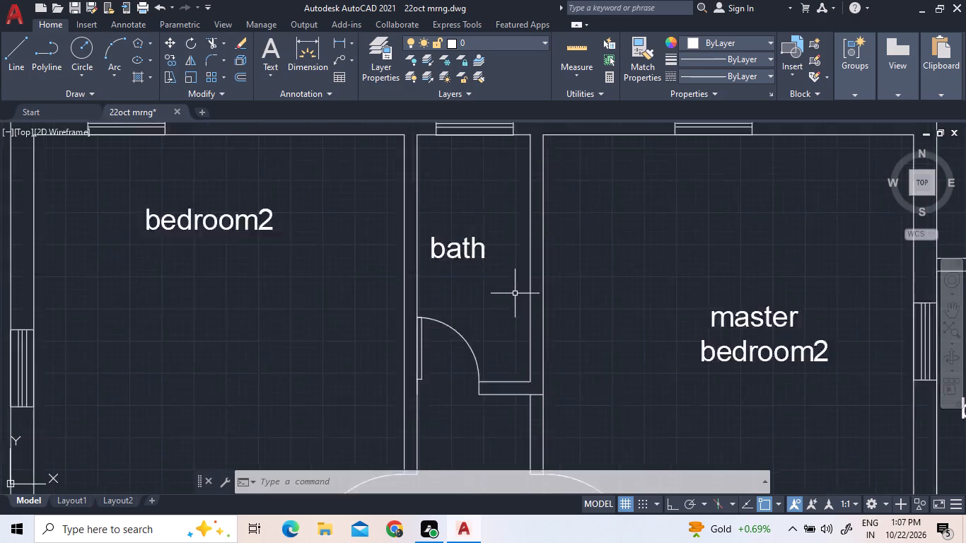
Copy the "bath" label from the narrow top-middle room into the small outer room below the upper balcony.
scroll(515, 291, "down", 1)
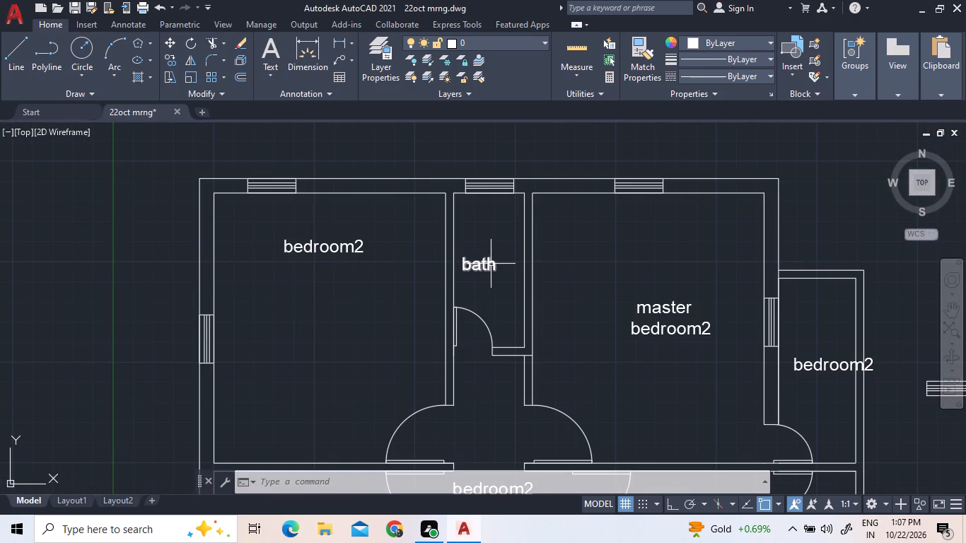
left_click(491, 264)
right_click(567, 252)
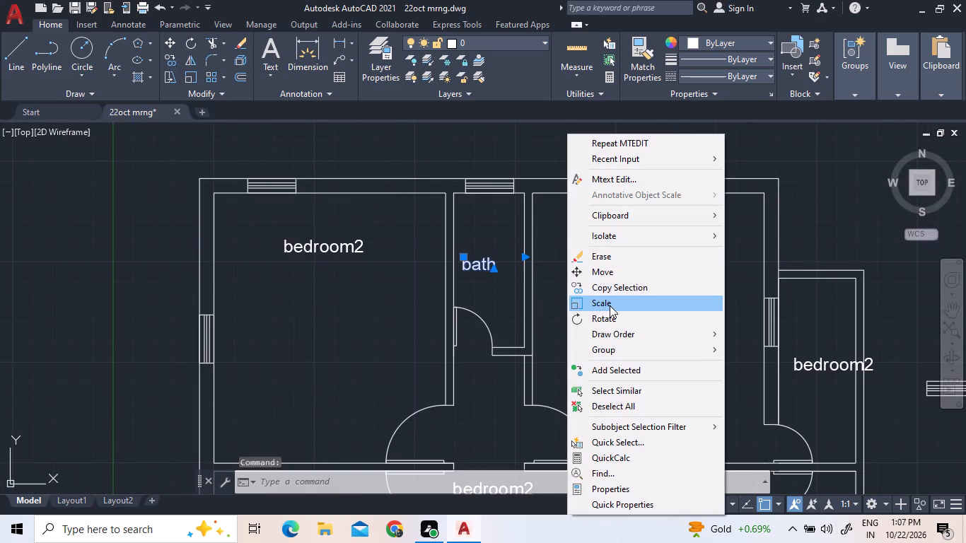
left_click(616, 288)
left_click(480, 271)
scroll(675, 252, "down", 3)
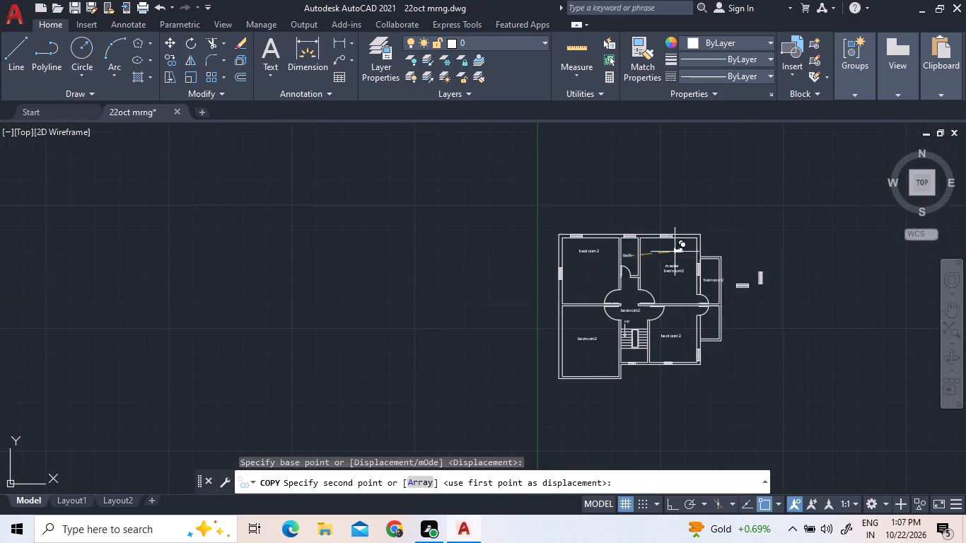
scroll(722, 349, "up", 4)
left_click(639, 250)
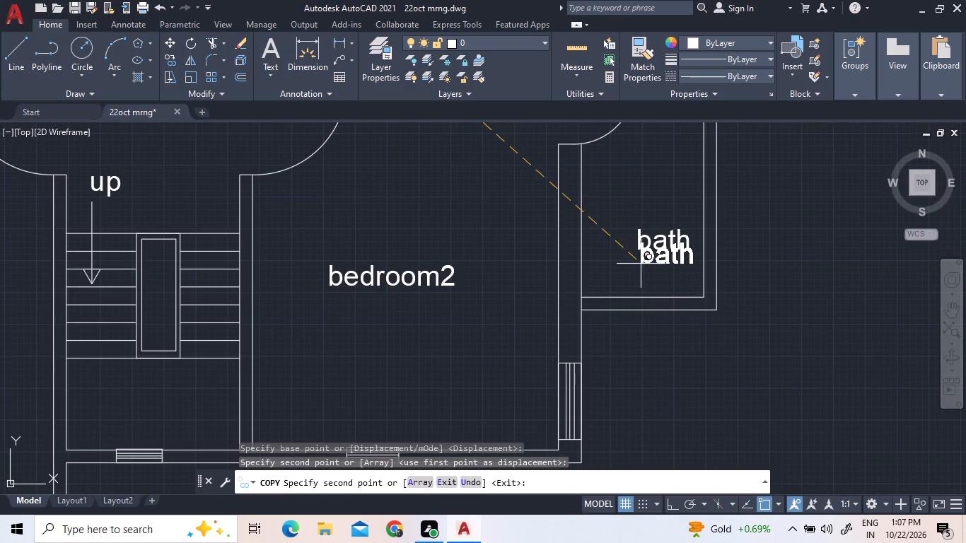
right_click(641, 264)
left_click(708, 281)
Change the "bedroom2" label in the upper balcony to "balcony".
scroll(757, 348, "down", 3)
scroll(748, 262, "up", 3)
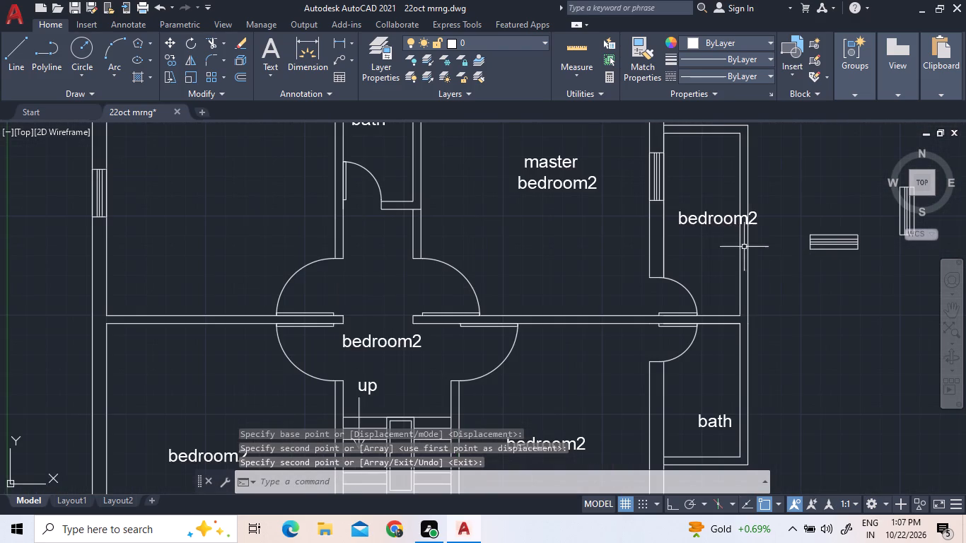
triple_click(694, 223)
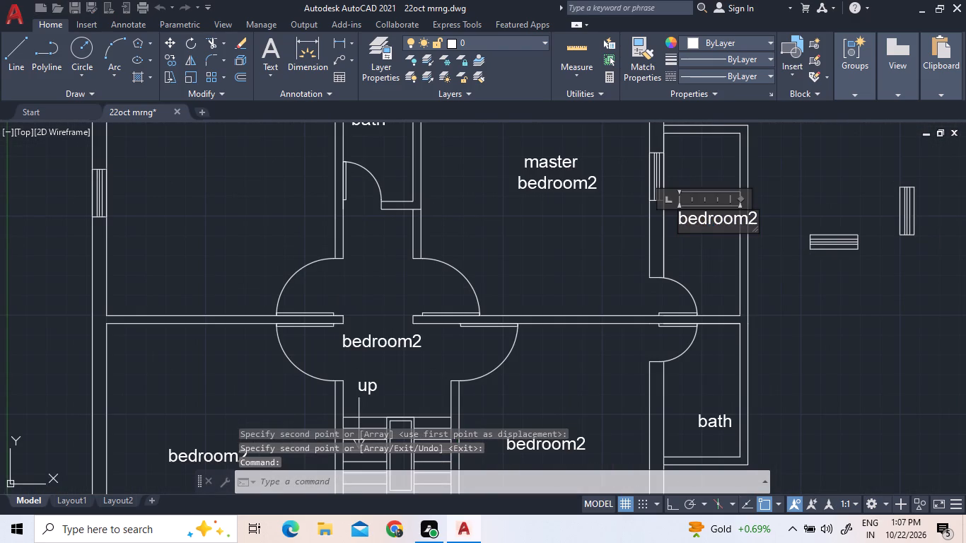
key("Right")
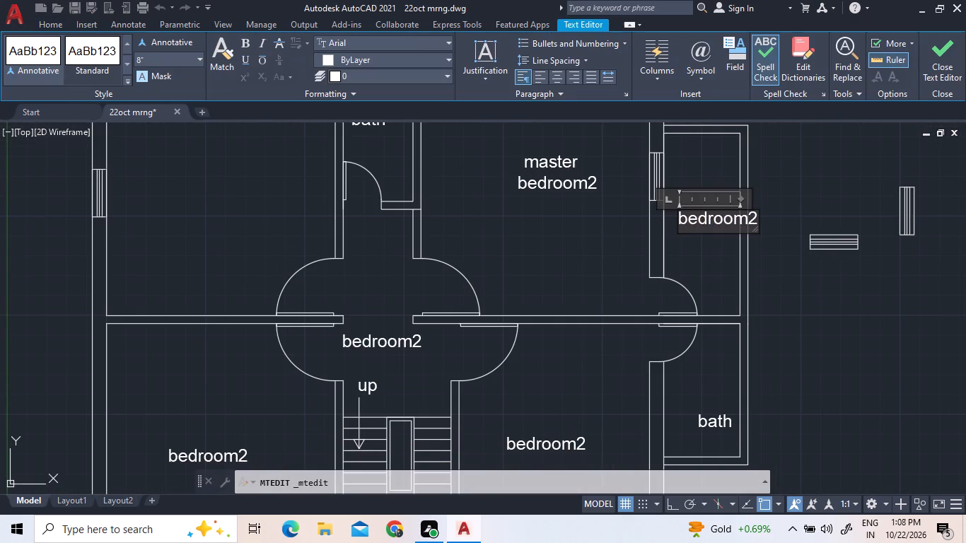
key("Right")
key("Right")
key("Right")
key("Right")
key("Right")
key("BackSpace")
key("BackSpace")
key("BackSpace")
key("BackSpace")
key("BackSpace")
key("BackSpace")
key("BackSpace")
type("alcony")
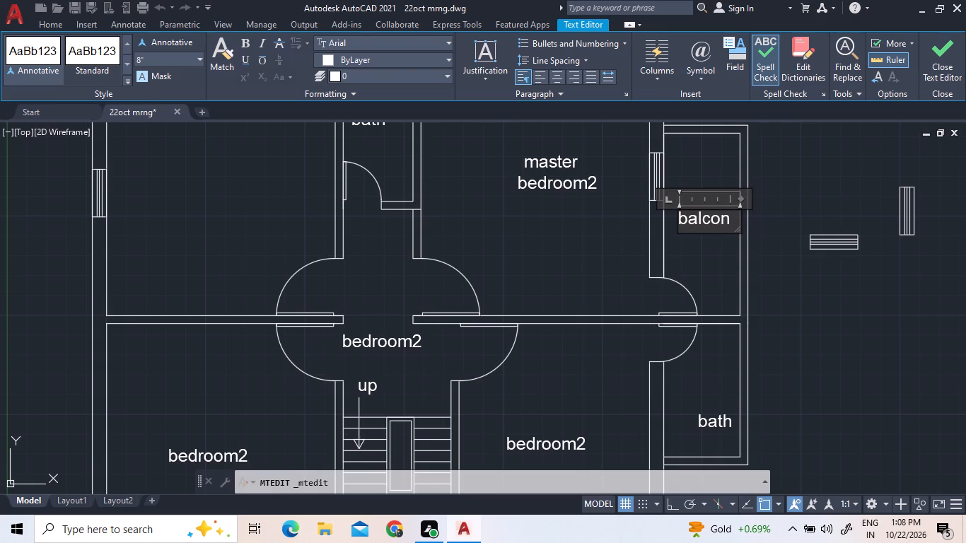
left_click(617, 240)
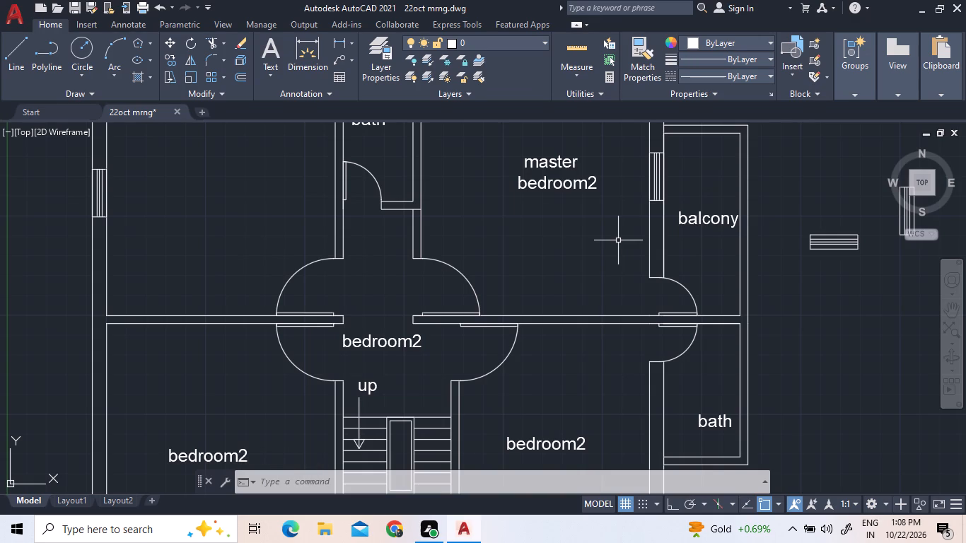
Change the label in the room to the right of the stairs to "bedroom3".
scroll(617, 236, "down", 2)
scroll(607, 322, "up", 3)
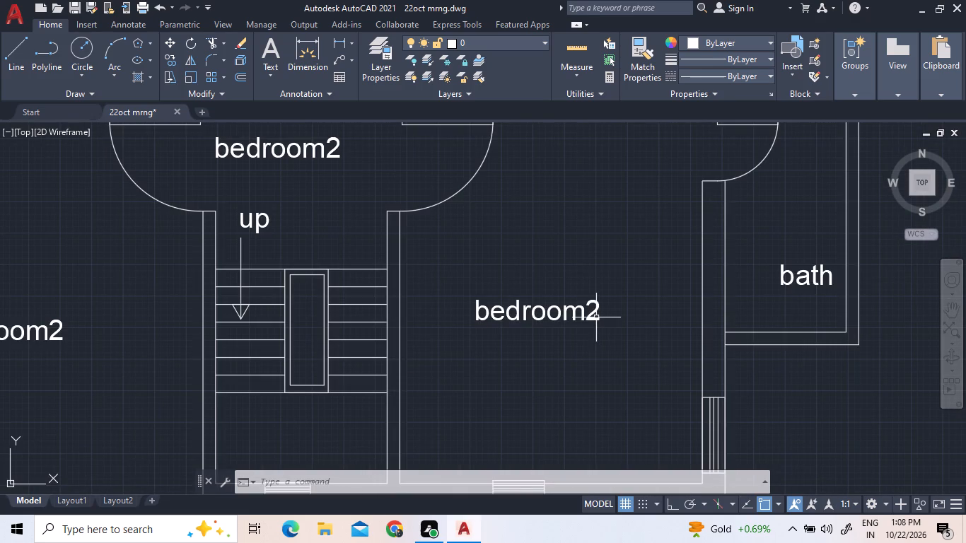
triple_click(594, 316)
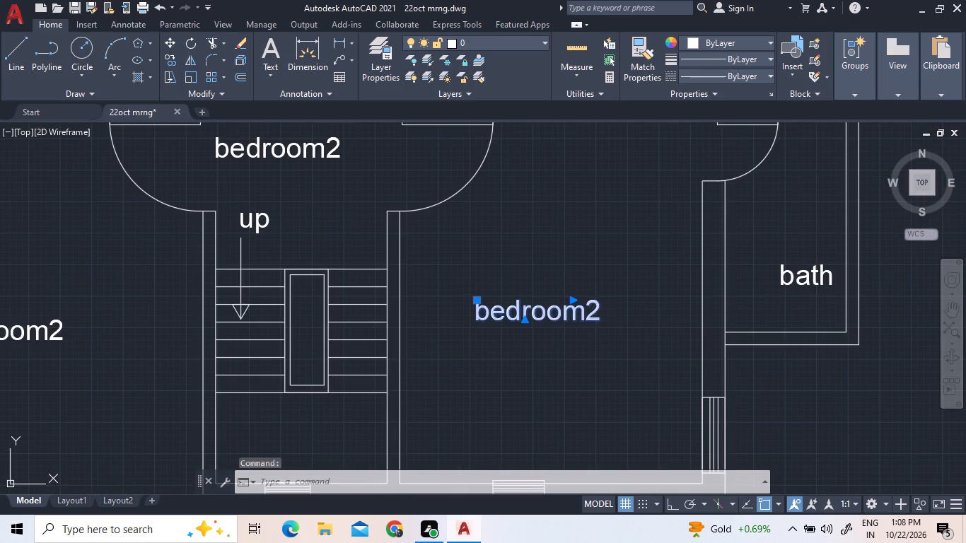
key("3")
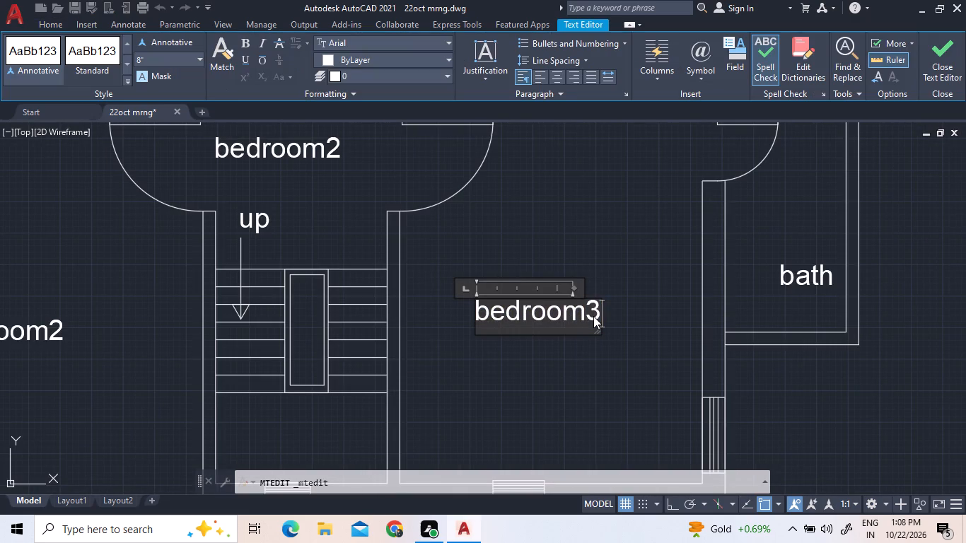
left_click(637, 356)
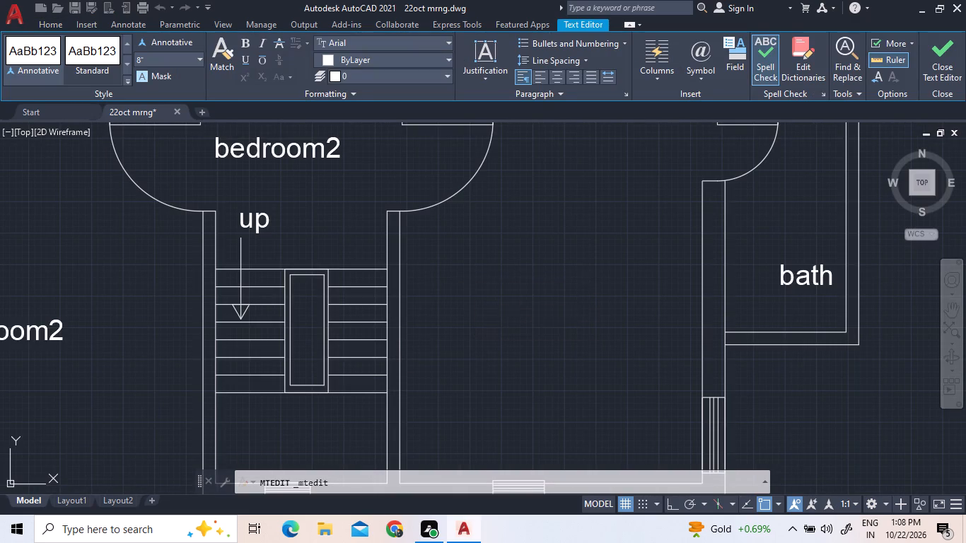
Change the number in the upper-right room's label so it reads "master bedroom1".
scroll(636, 368, "down", 3)
scroll(633, 288, "down", 3)
scroll(632, 253, "up", 4)
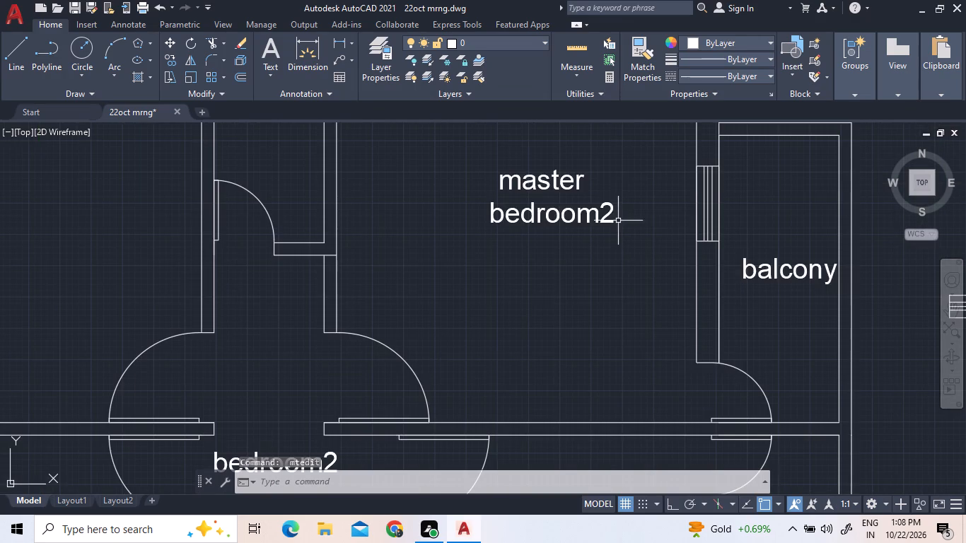
triple_click(608, 208)
left_click(608, 208)
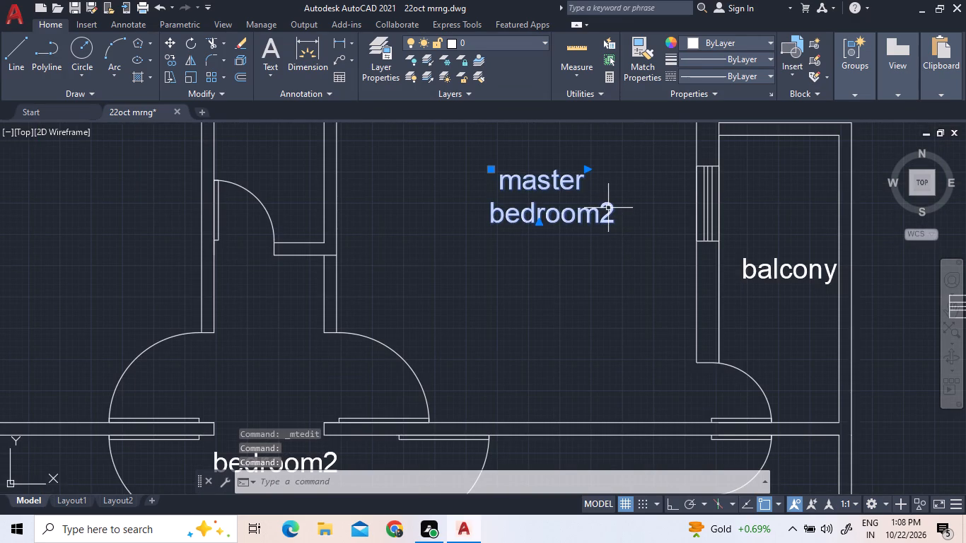
double_click(610, 208)
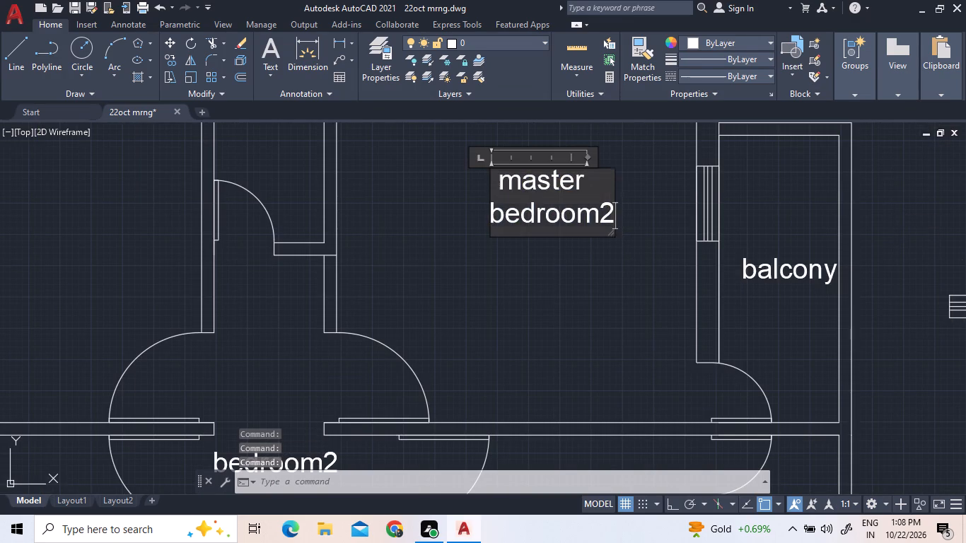
left_click(611, 208)
left_click(610, 207)
left_click(609, 206)
left_click(609, 206)
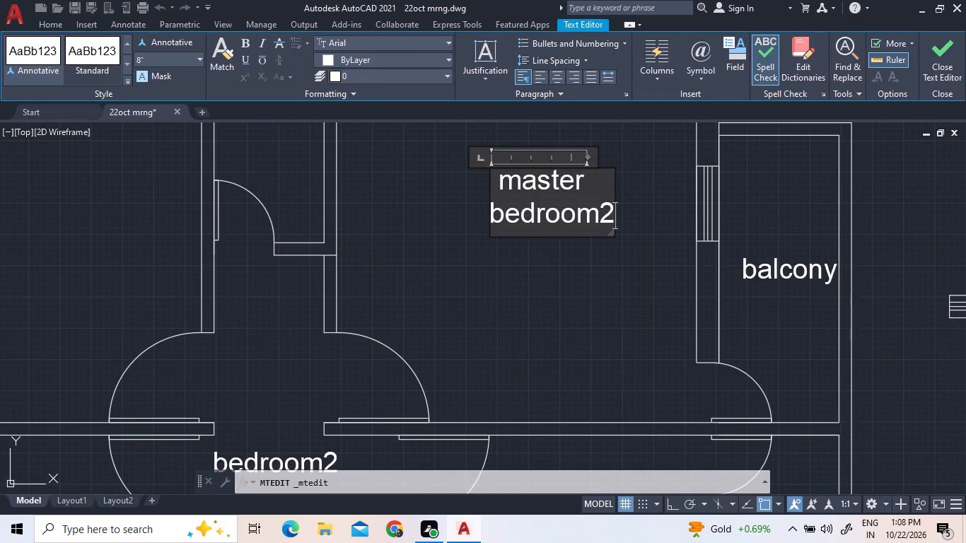
key("BackSpace")
key("1")
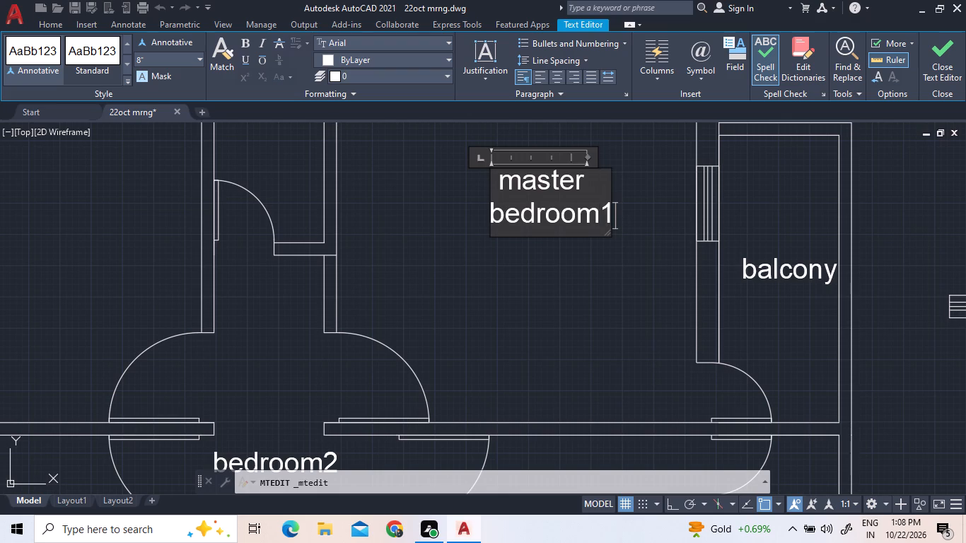
Replace the "bedroom2" label in the hall above the stairs with "family lounge".
scroll(610, 205, "down", 3)
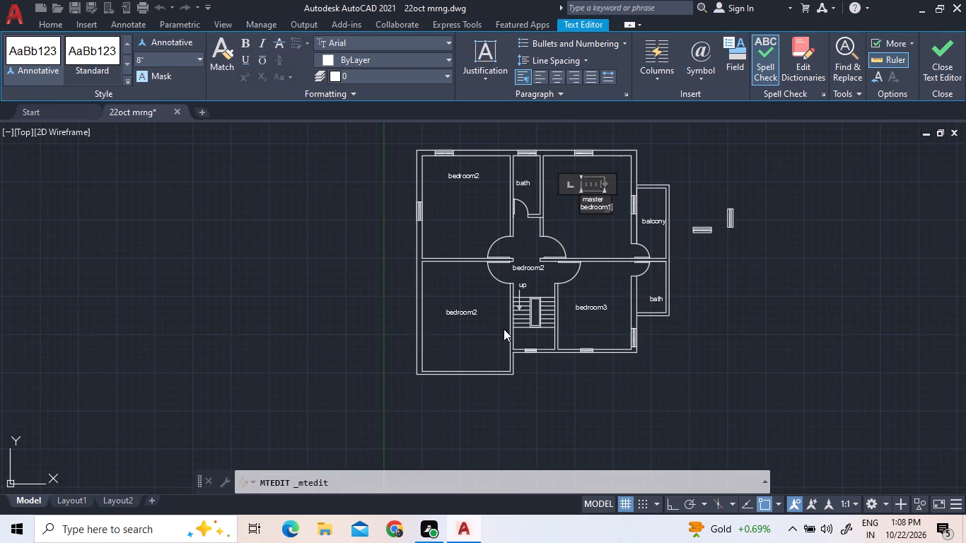
scroll(520, 280, "up", 4)
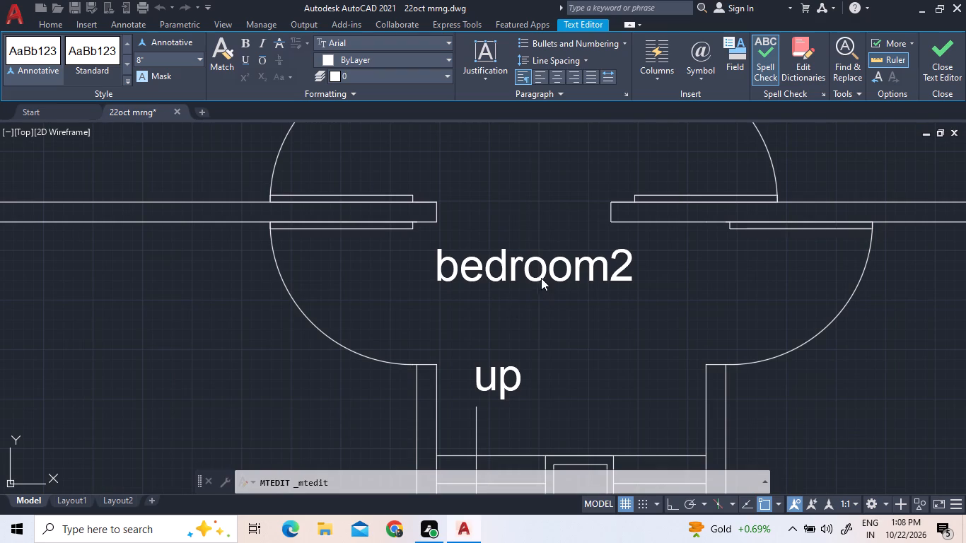
triple_click(533, 271)
left_click(532, 271)
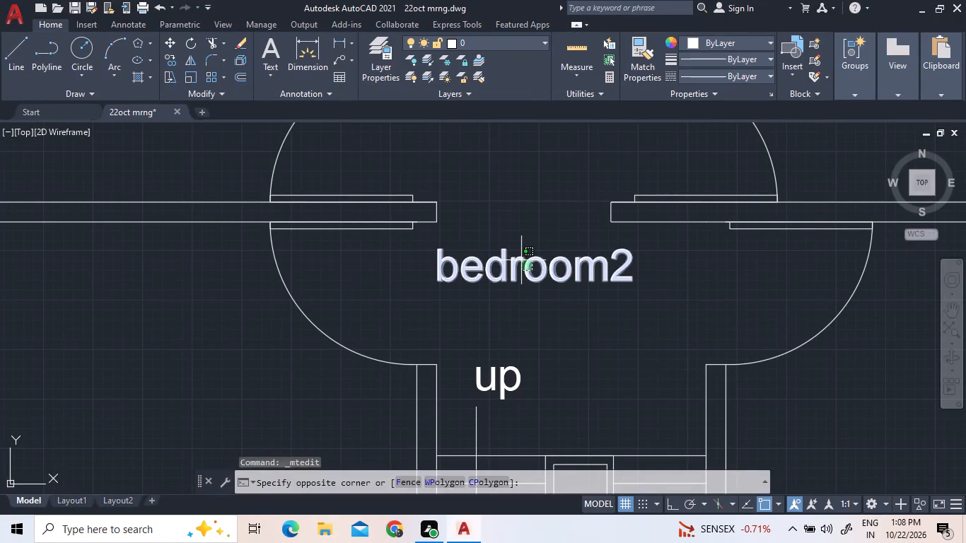
triple_click(520, 259)
left_click(520, 259)
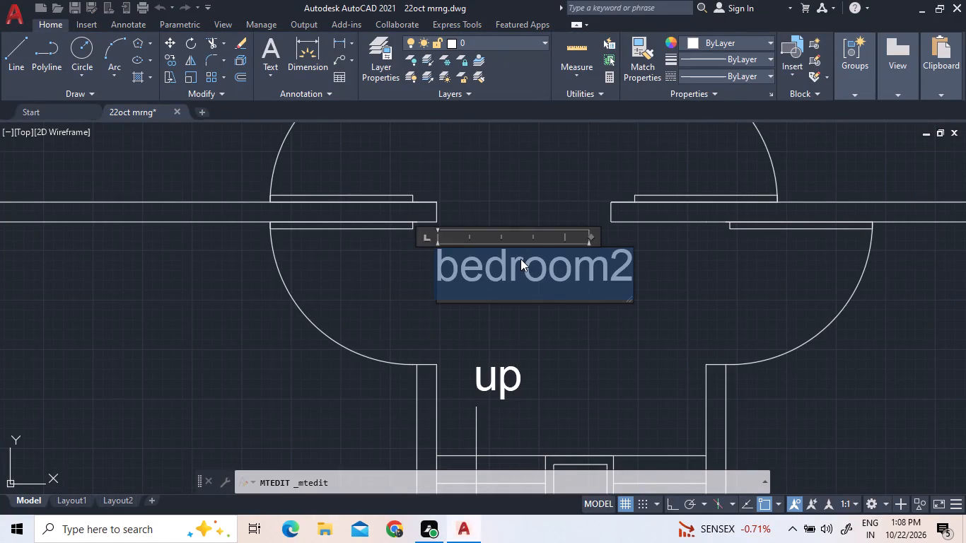
key("f")
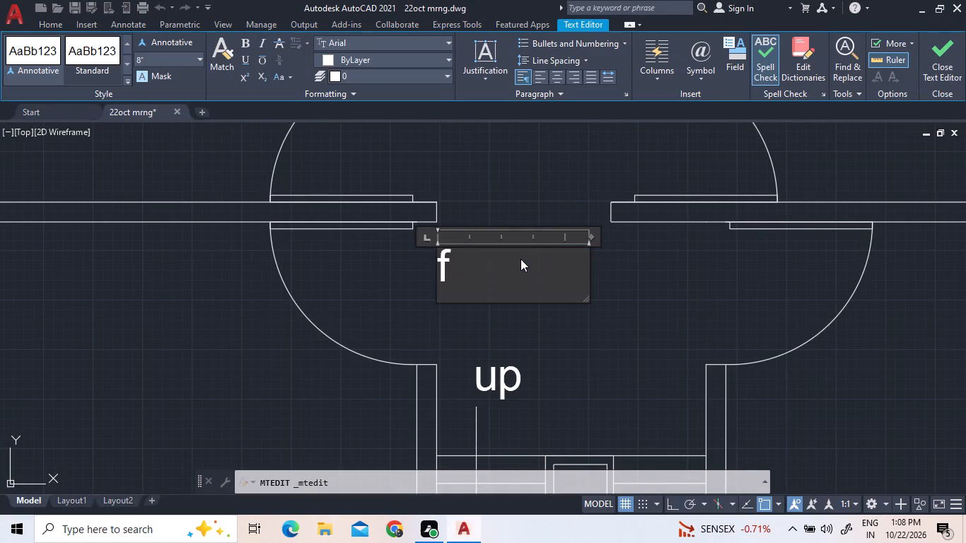
key("a")
type("mily")
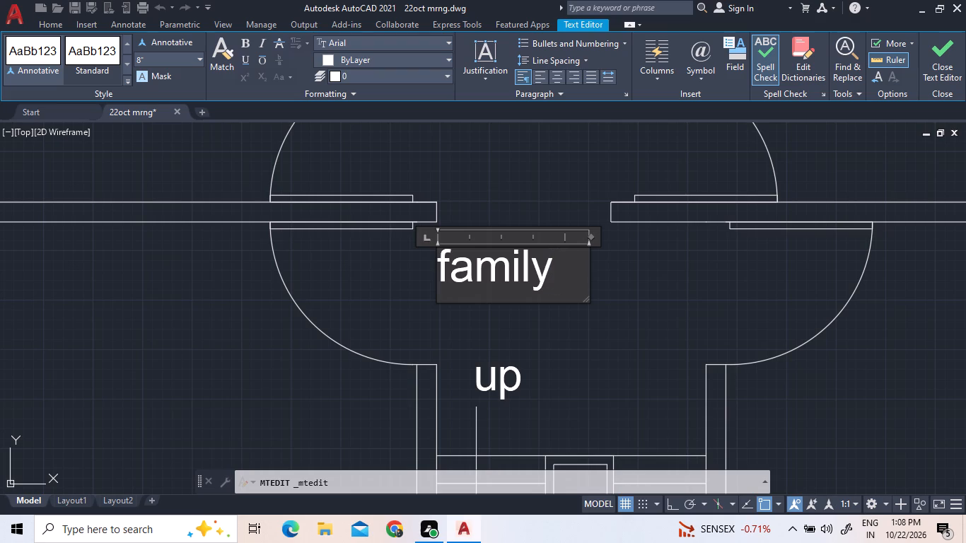
key("space")
type("lounfge")
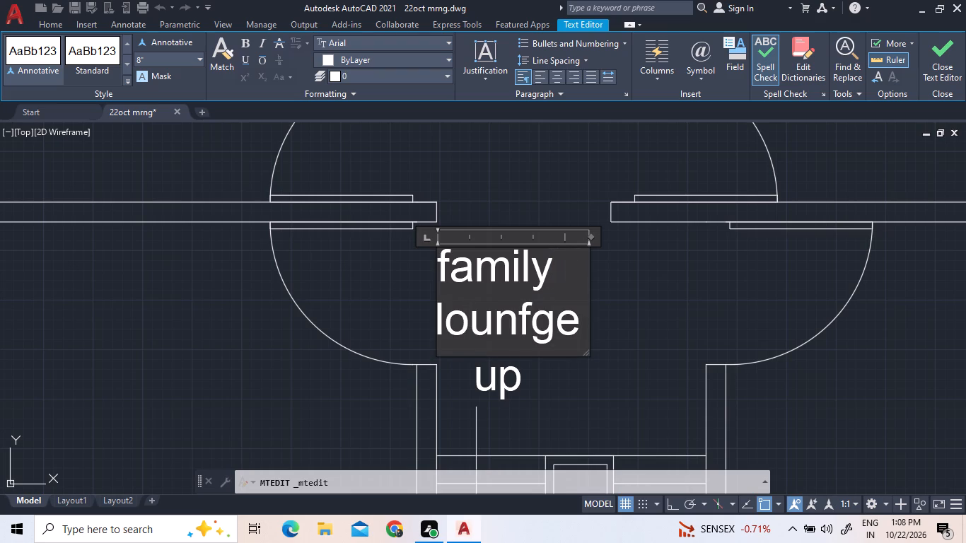
key("BackSpace")
key("BackSpace")
key("BackSpace")
type("ge")
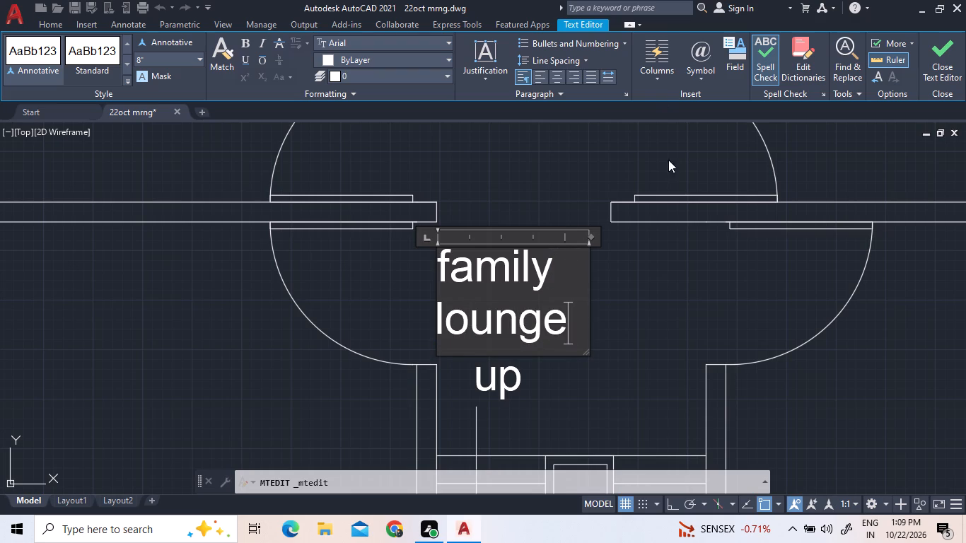
Widen the hall label's text box so "family lounge" fits on one line.
left_click_drag(588, 281, 703, 276)
left_click(580, 198)
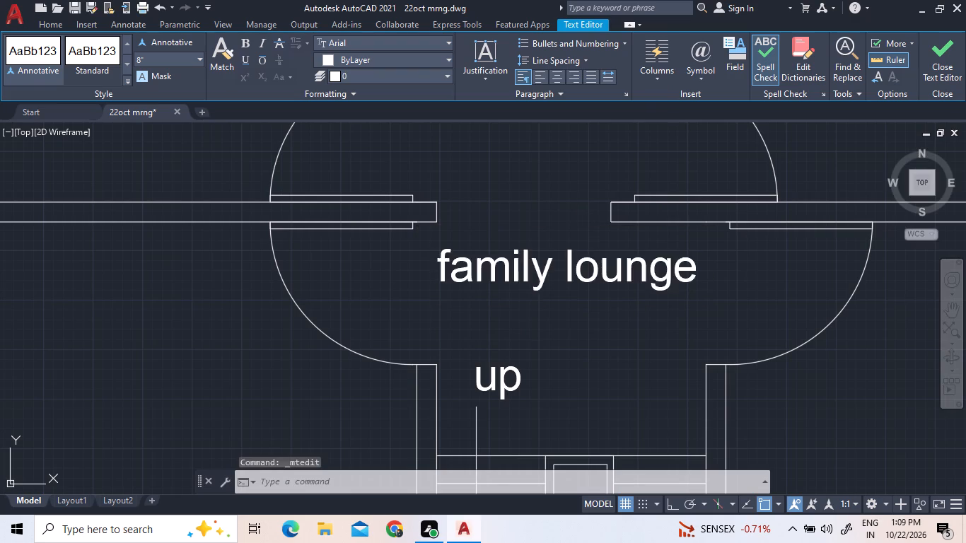
Replace the "bedroom2" label in the room to the left of the stairs with "front terrace balcony".
scroll(576, 223, "down", 3)
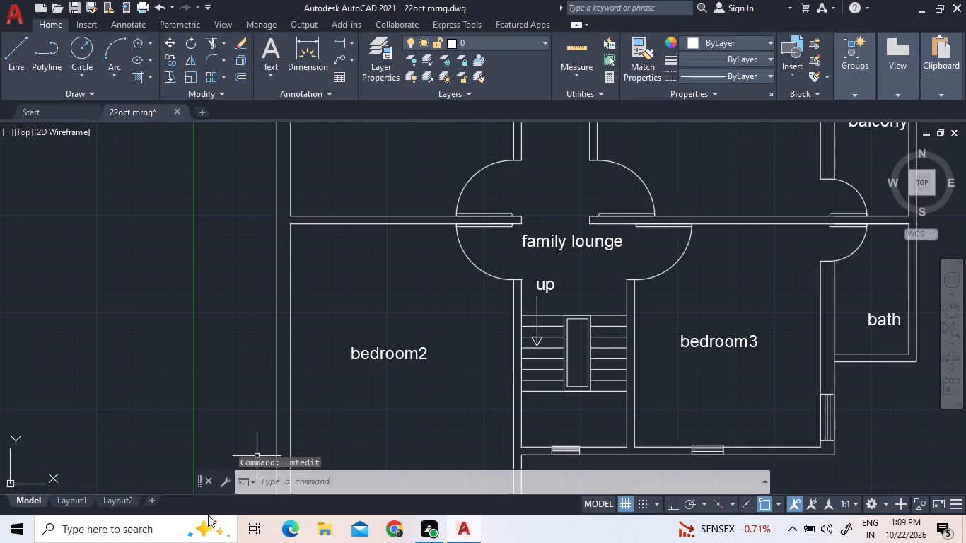
scroll(227, 531, "up", 2)
triple_click(403, 356)
left_click(403, 356)
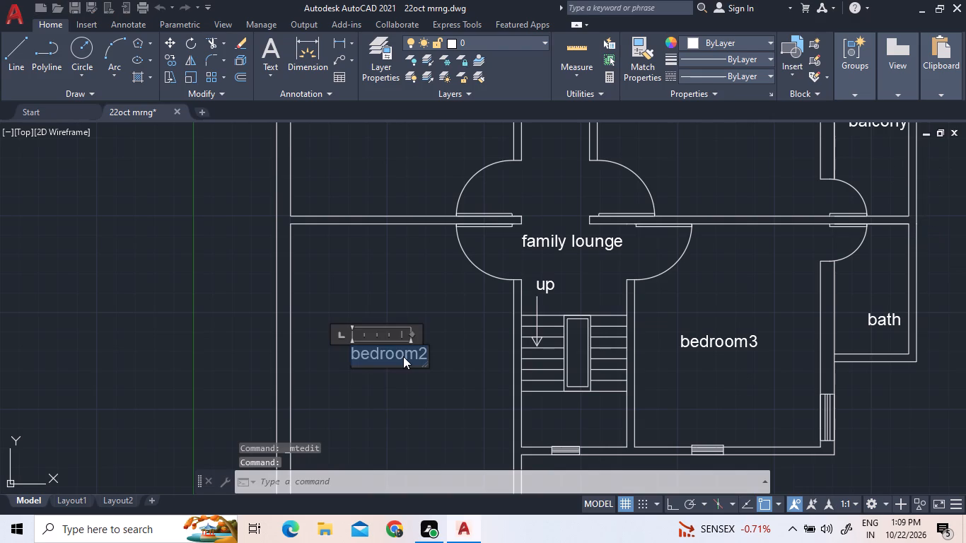
type("front des")
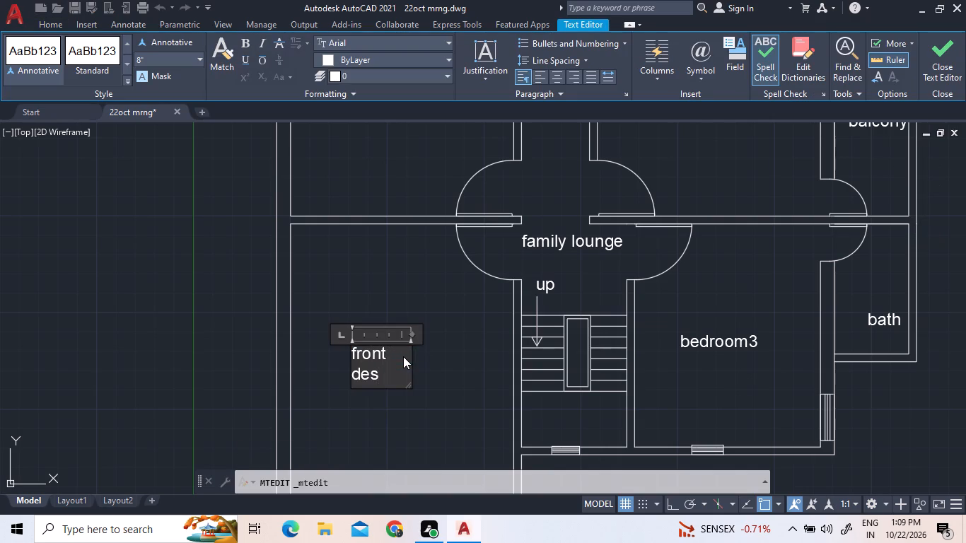
key("BackSpace")
key("BackSpace")
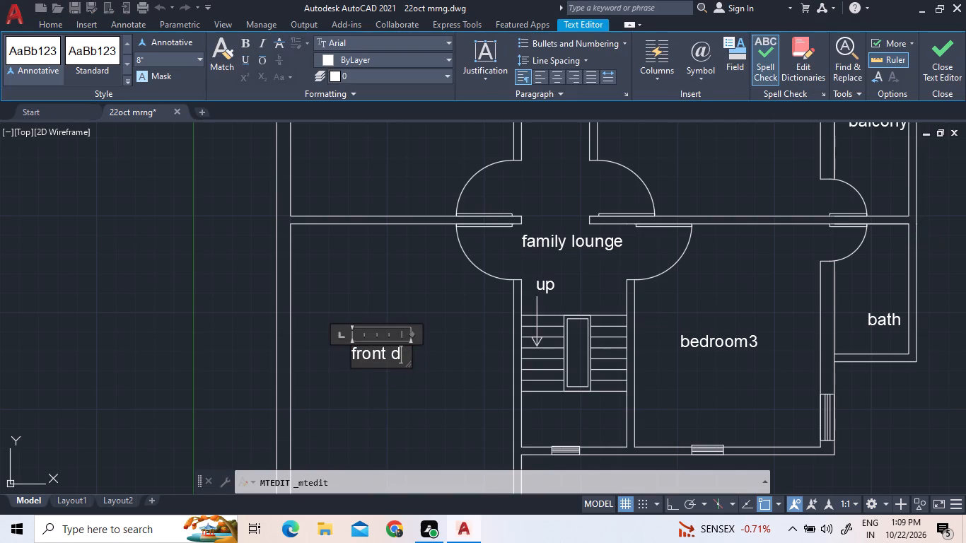
key("BackSpace")
type("terrace")
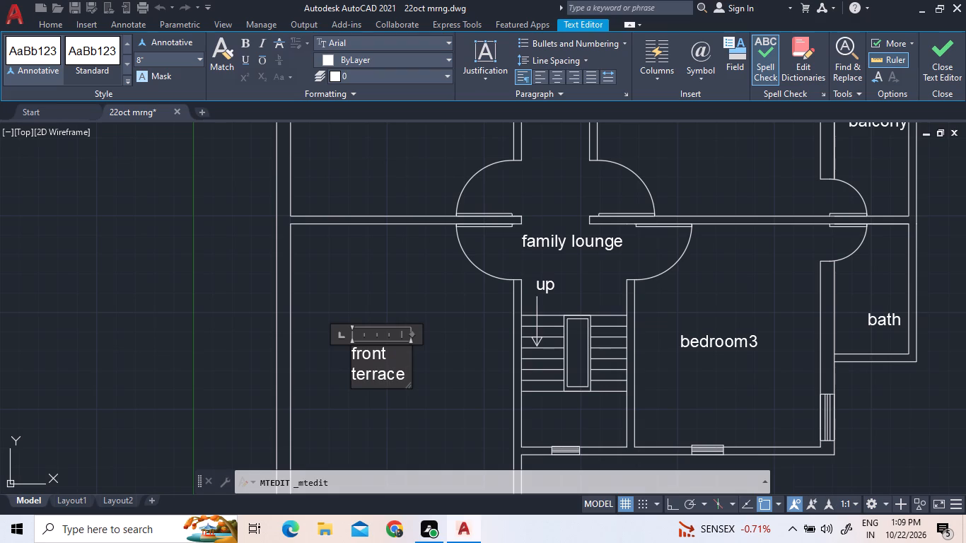
key("space")
type("ba")
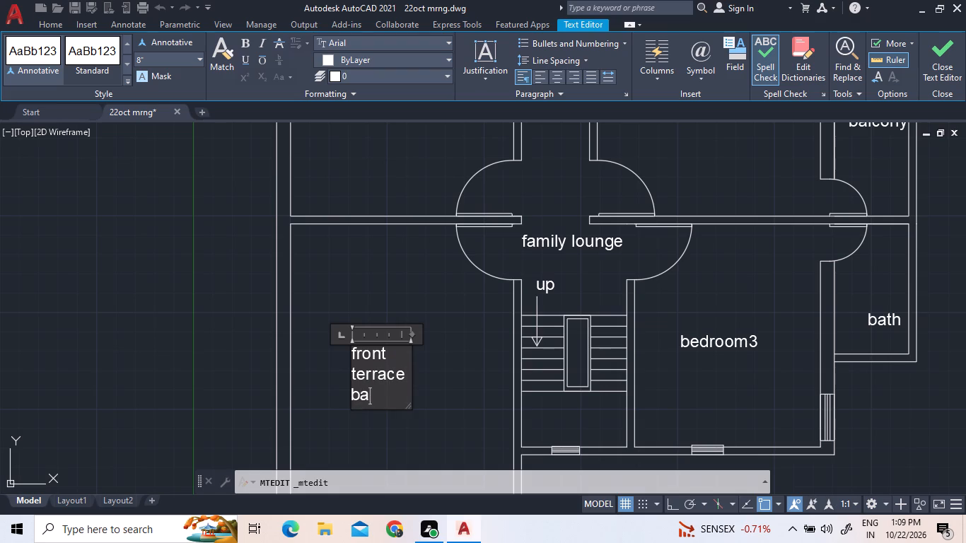
type("lcony")
Widen that label's text box so "front terrace balcony" fits on one line.
left_click_drag(409, 364, 446, 377)
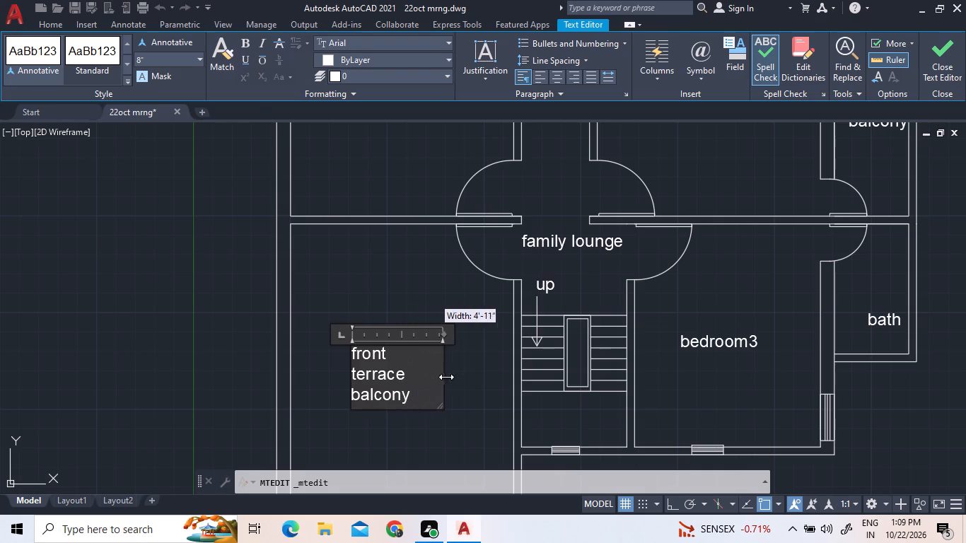
left_click_drag(446, 377, 484, 393)
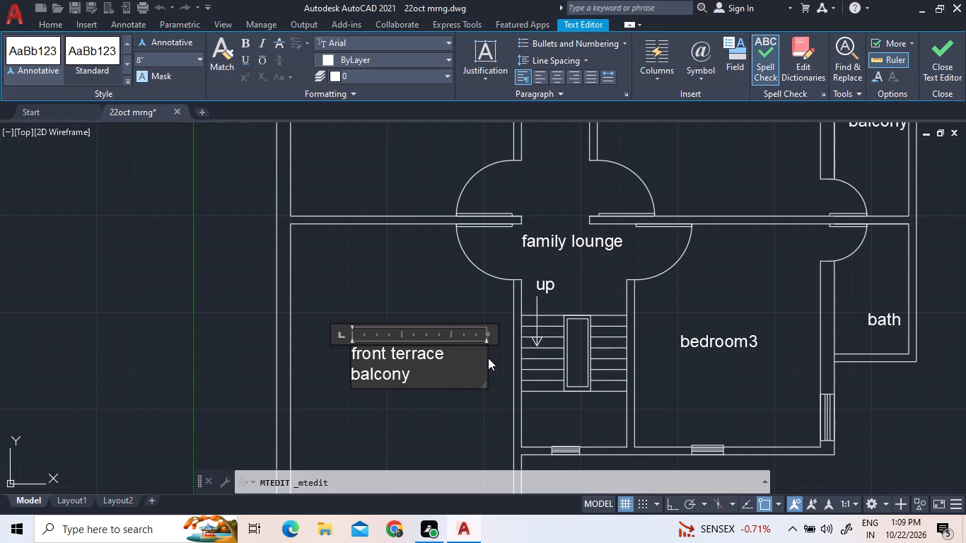
left_click_drag(486, 359, 508, 361)
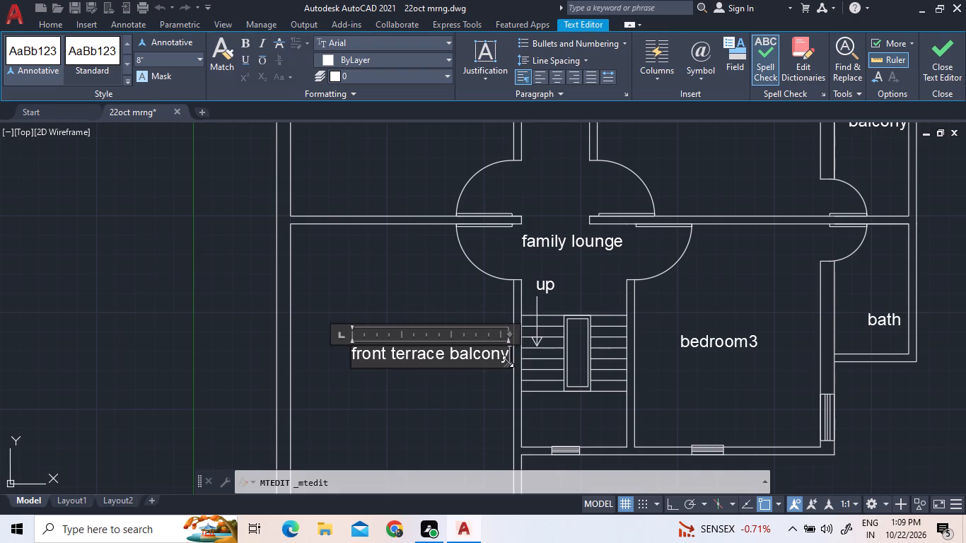
left_click(411, 286)
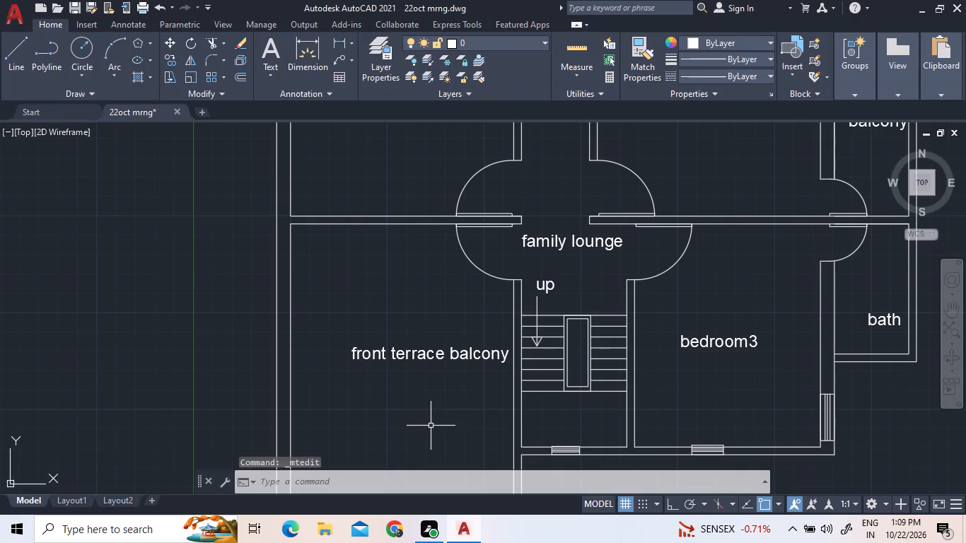
Move the "front terrace balcony" label higher in its room, about level with the "up" text.
left_click(422, 351)
right_click(422, 339)
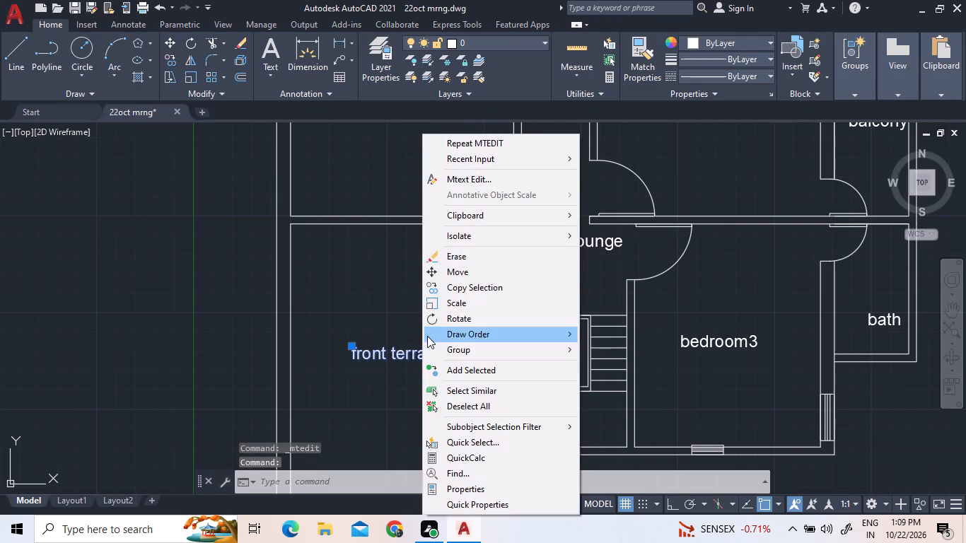
left_click_drag(506, 264, 509, 276)
left_click(474, 360)
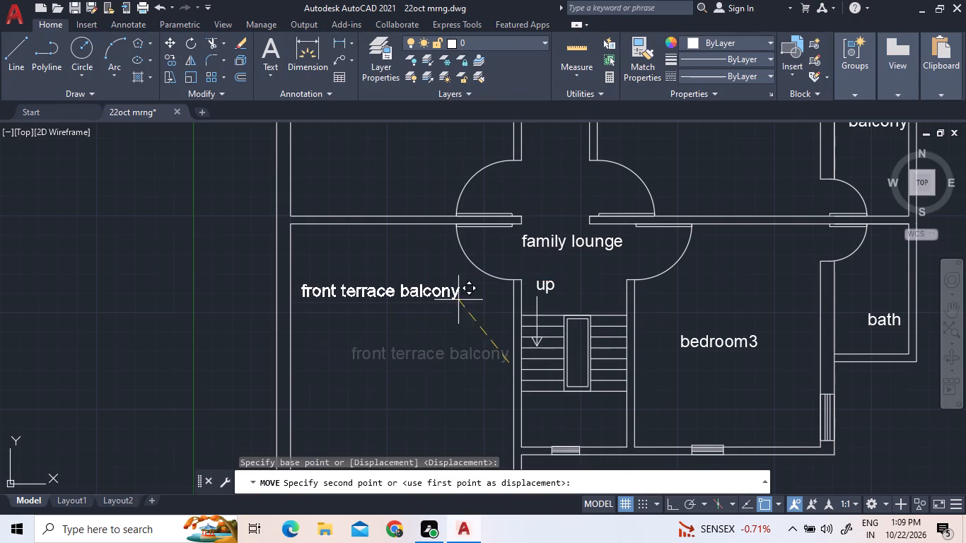
left_click(500, 300)
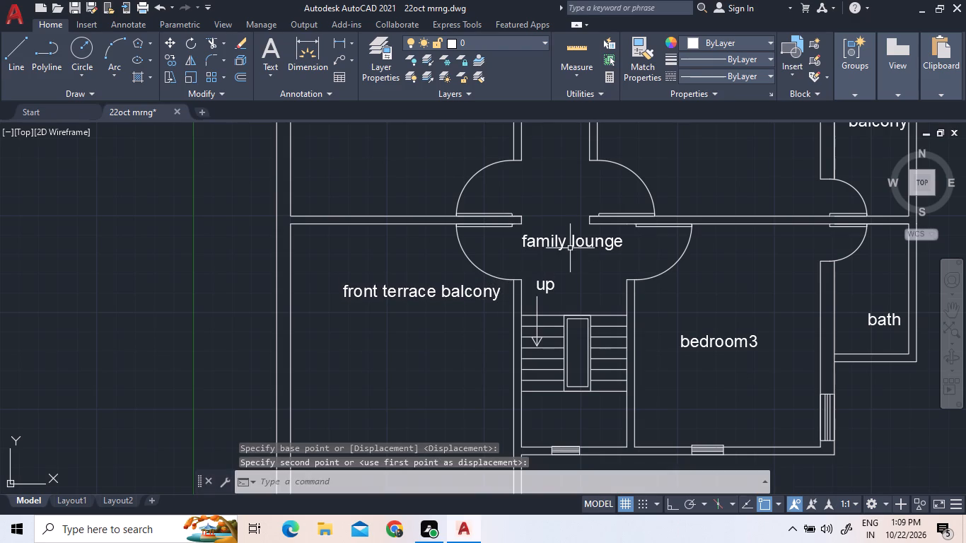
Add a multiline text label "W" with 8" text height just outside the window in bedroom2's left wall.
scroll(553, 260, "down", 2)
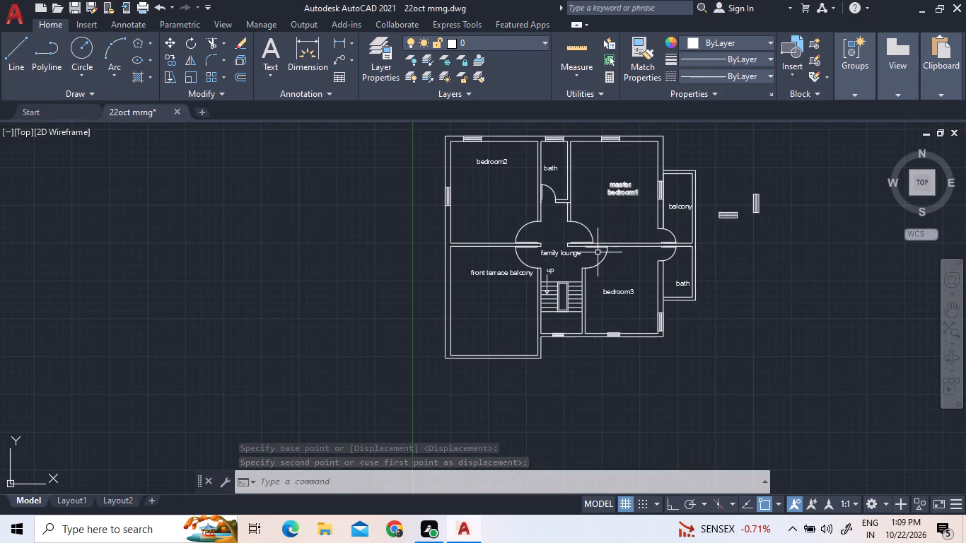
middle_click_drag(591, 233, 560, 276)
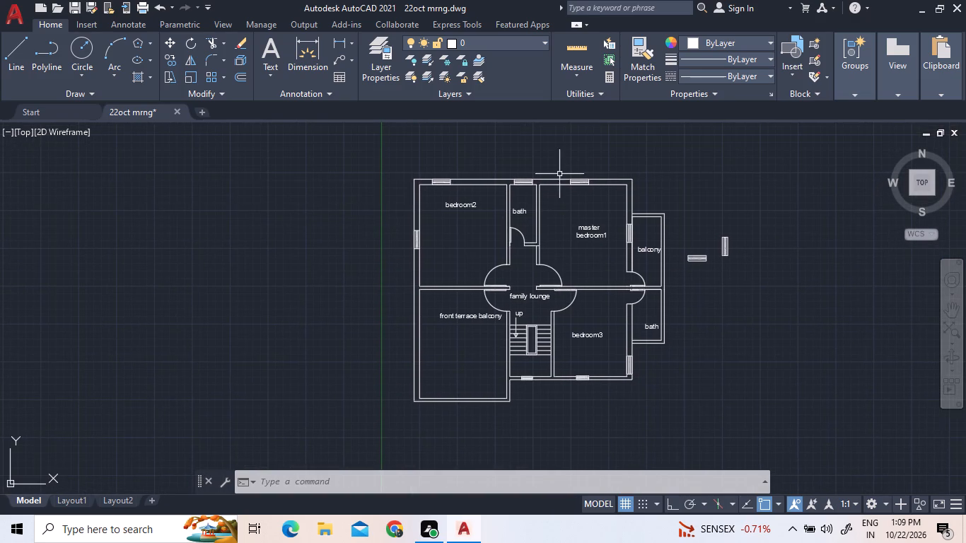
scroll(537, 160, "up", 2)
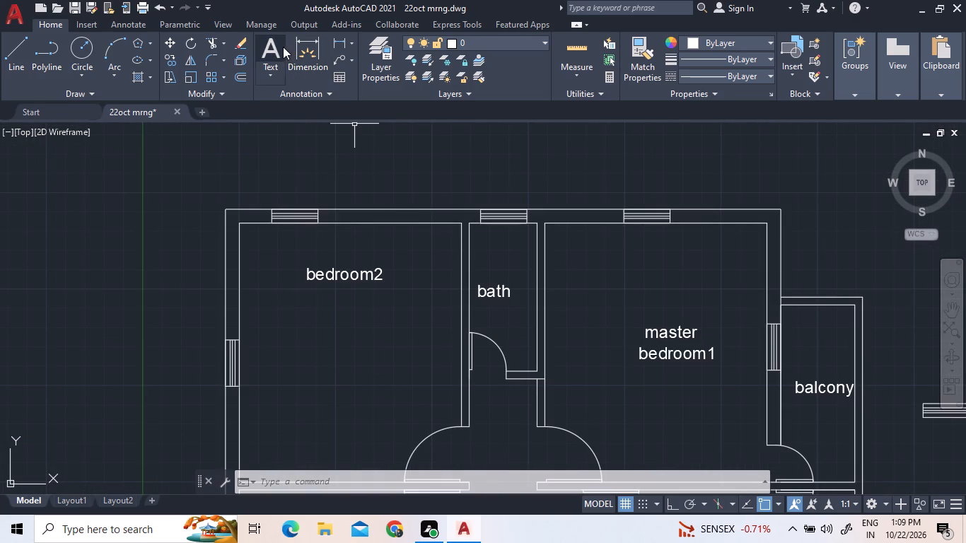
left_click(280, 47)
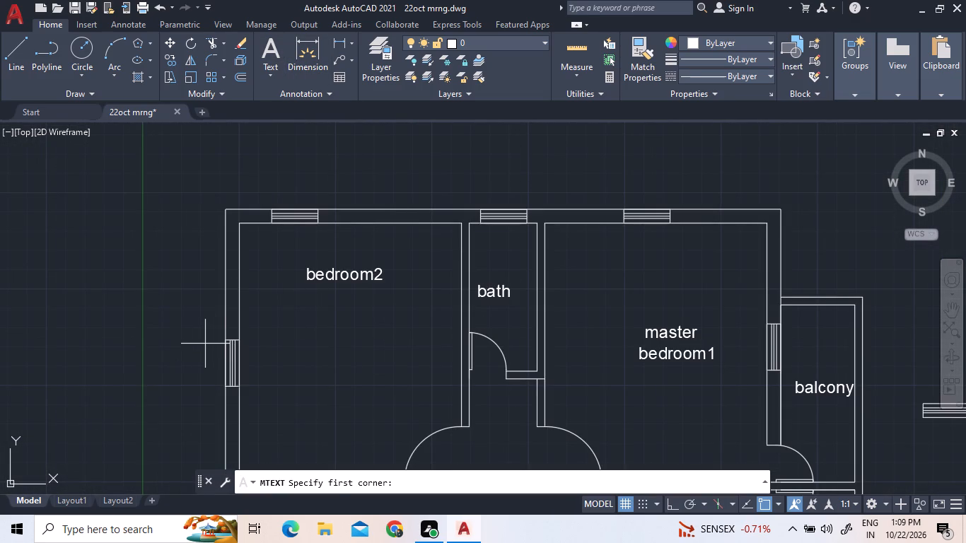
left_click(204, 344)
left_click(220, 385)
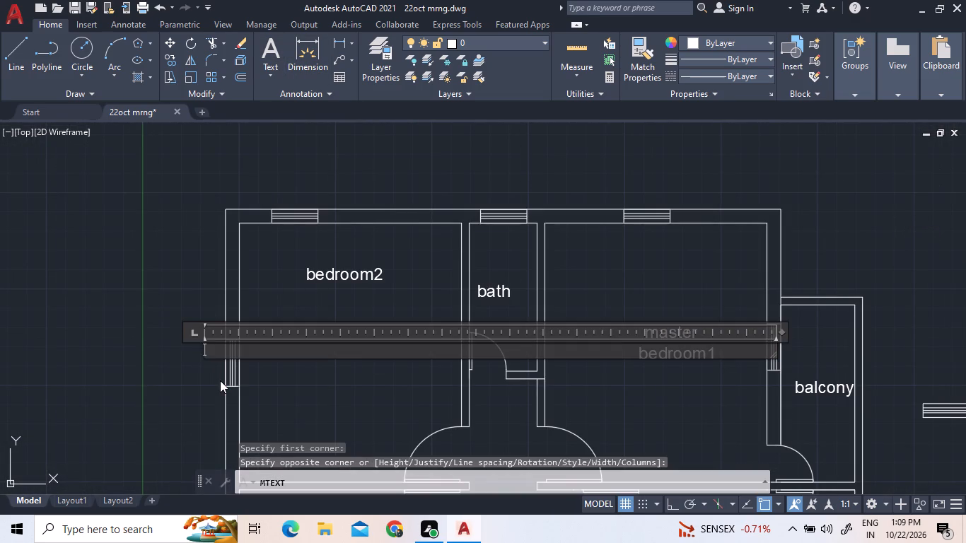
key("w")
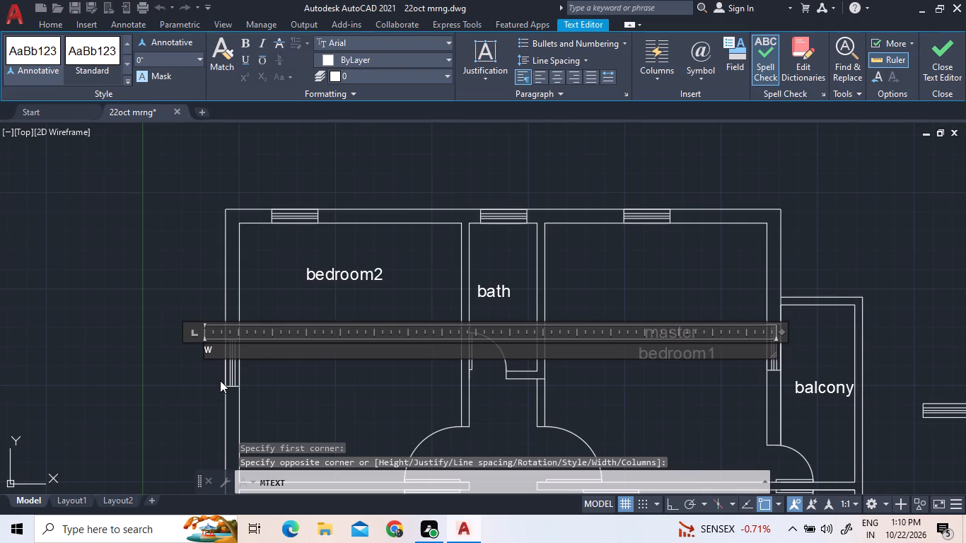
double_click(227, 356)
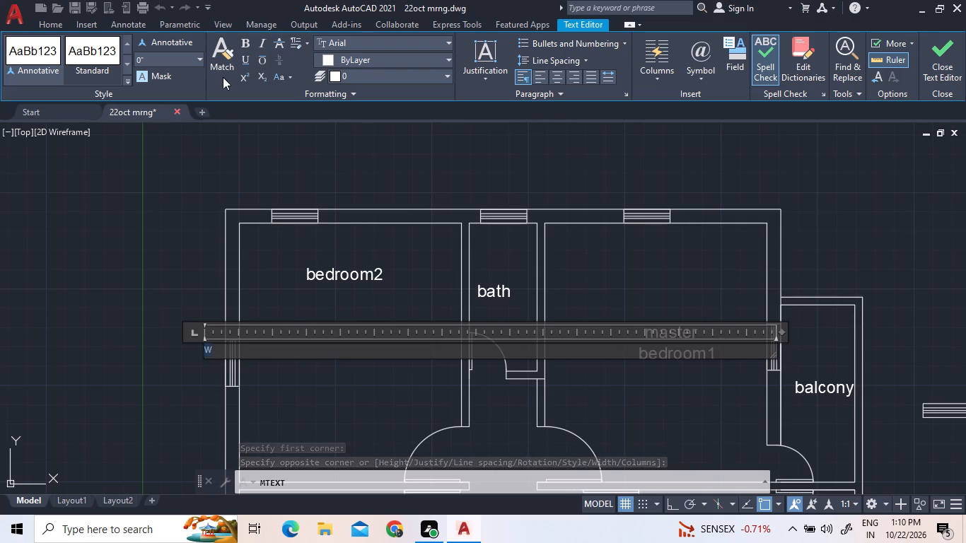
left_click(197, 56)
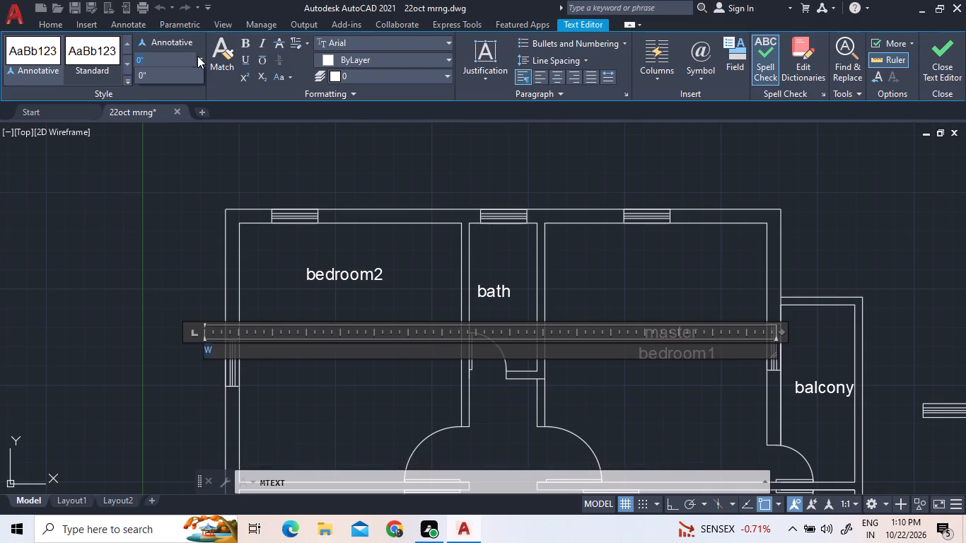
left_click(176, 79)
left_click(132, 259)
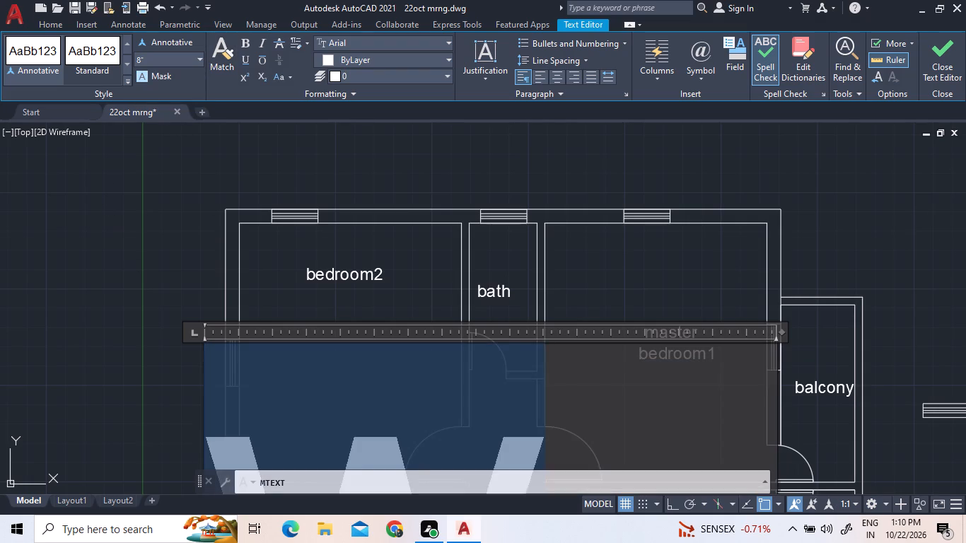
Copy the "W" label to the three windows along the plan's top wall and to the window in master bedroom1's right wall.
left_click(214, 348)
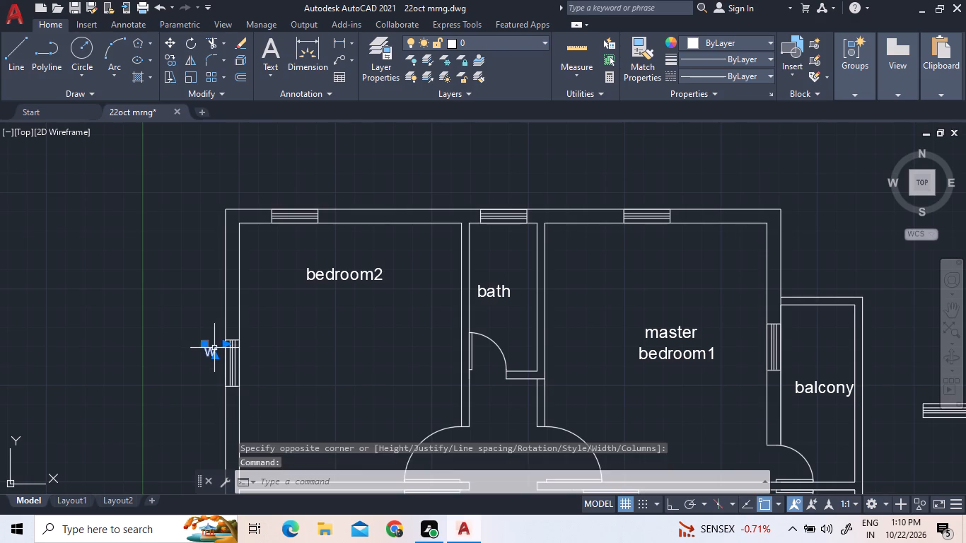
right_click(201, 334)
left_click(233, 284)
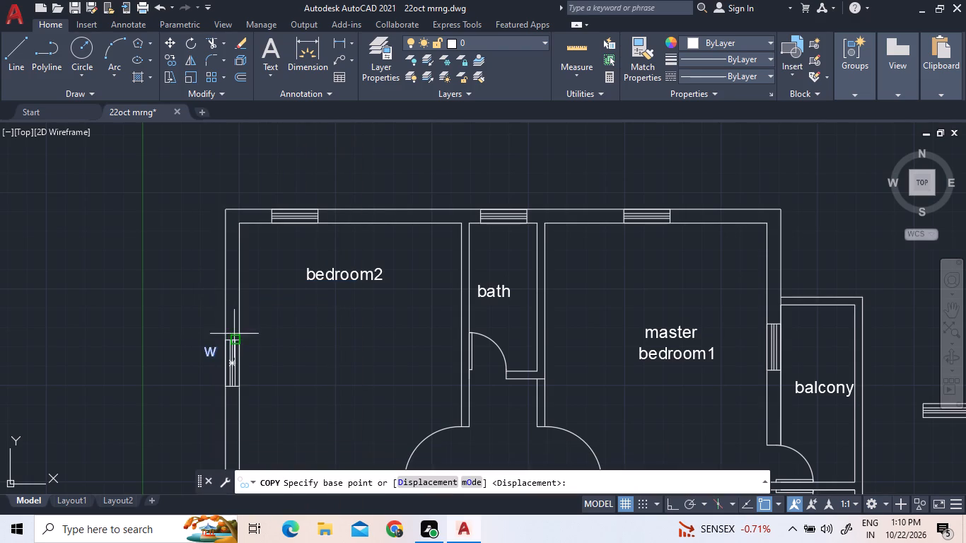
left_click(211, 346)
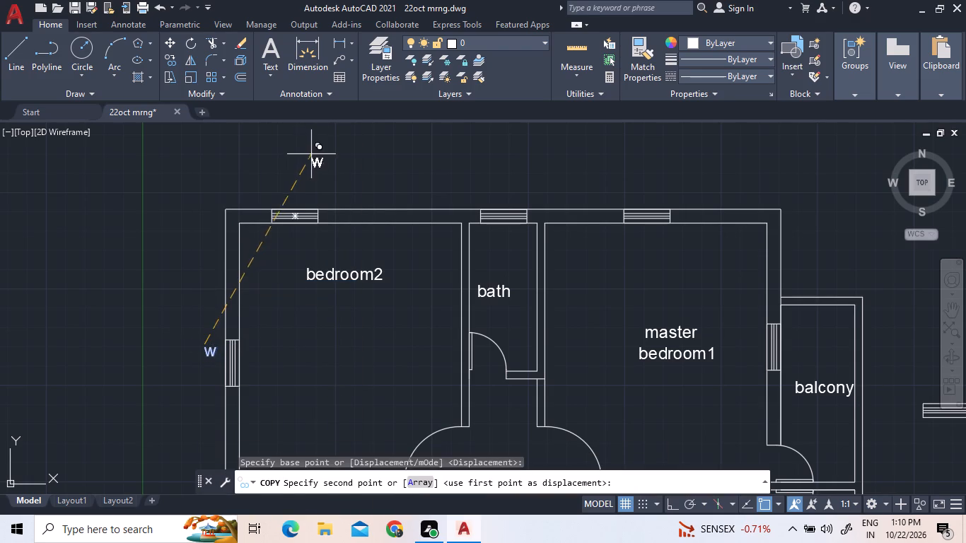
left_click(285, 191)
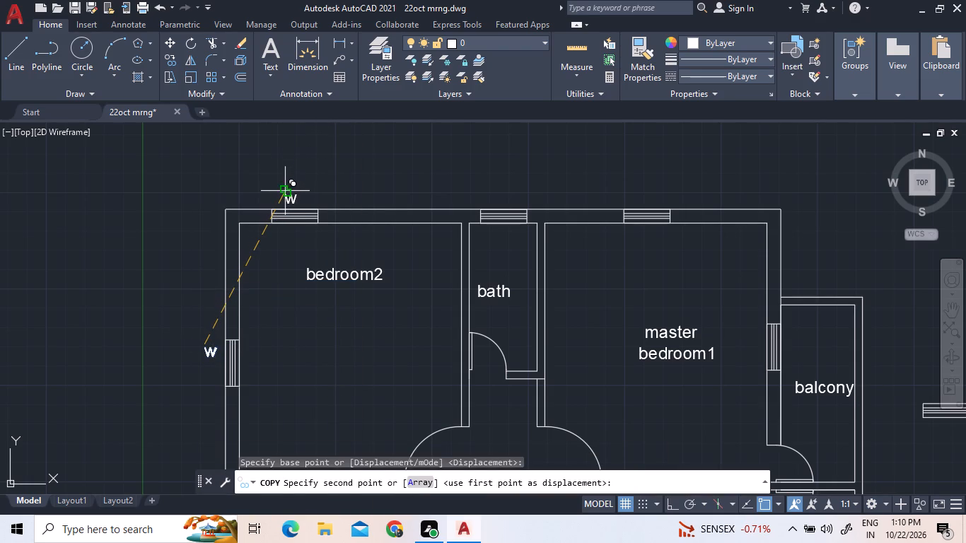
left_click(637, 192)
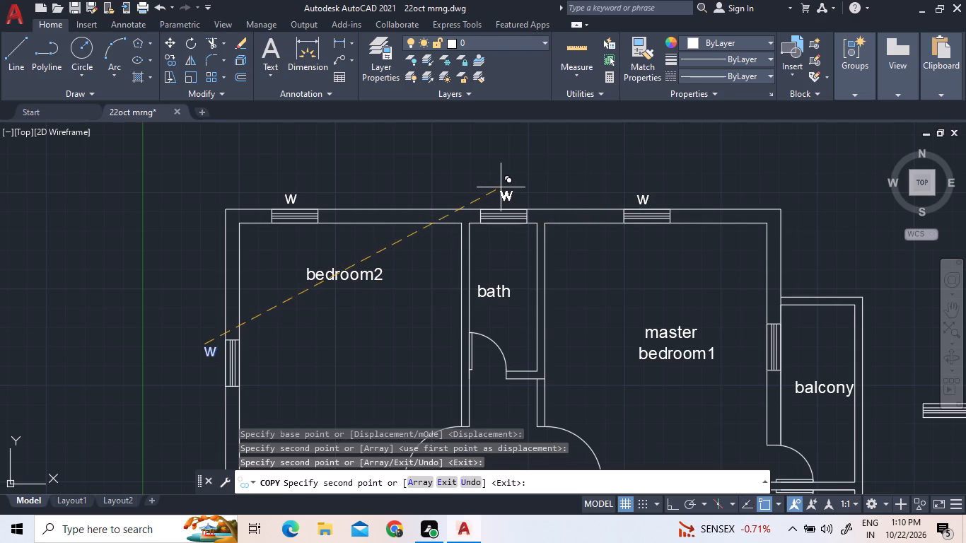
left_click(494, 192)
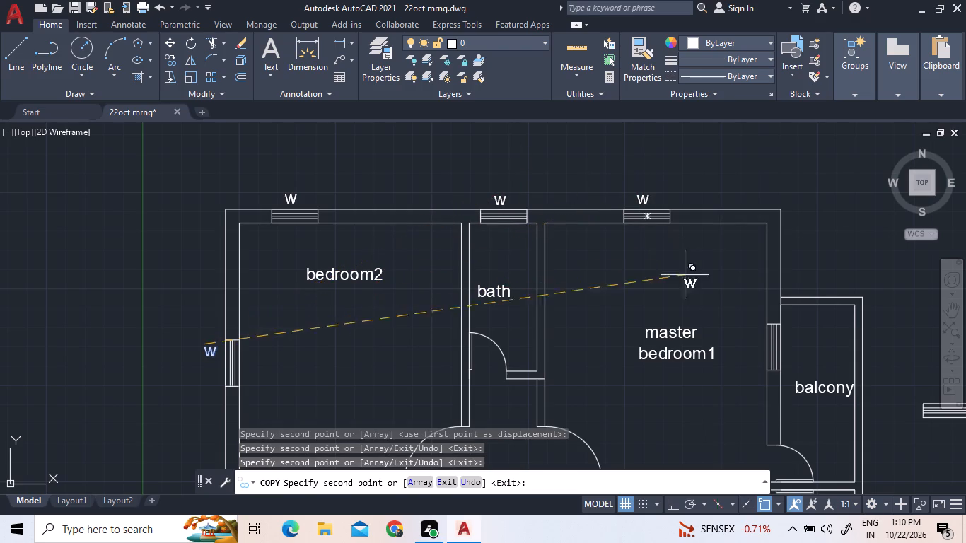
left_click(786, 336)
Copy the "W" label to the windows in bedroom3's right and bottom walls and to the window below the staircase.
scroll(752, 214, "down", 3)
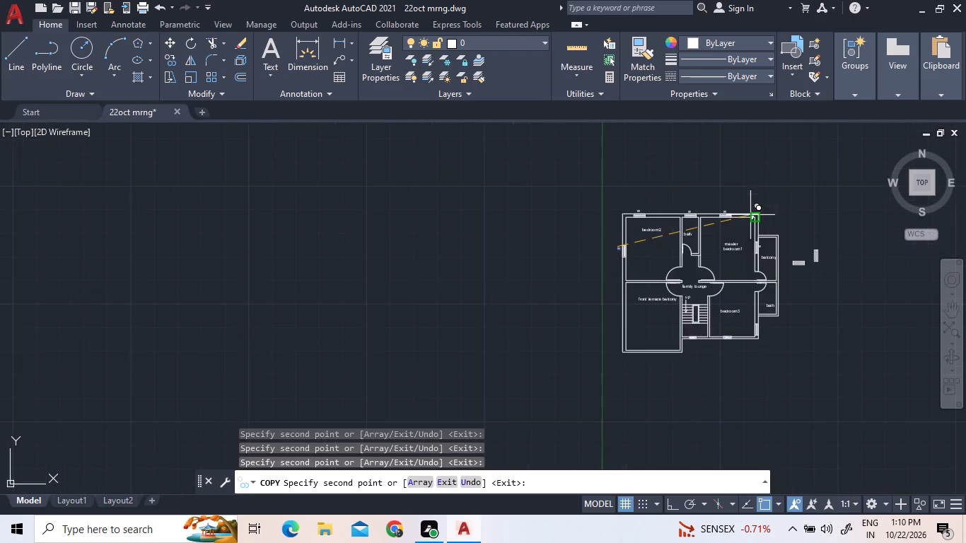
scroll(781, 368, "up", 3)
scroll(701, 229, "up", 2)
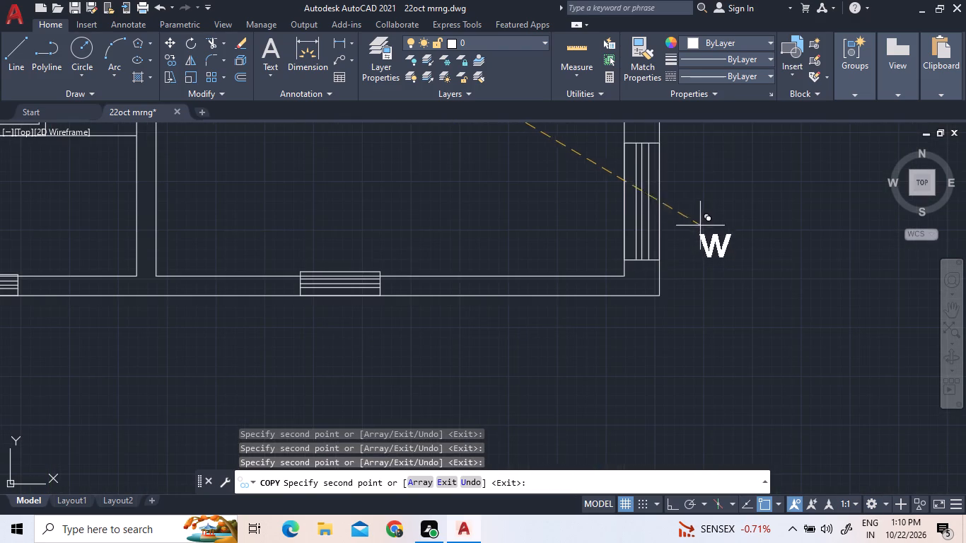
left_click(661, 206)
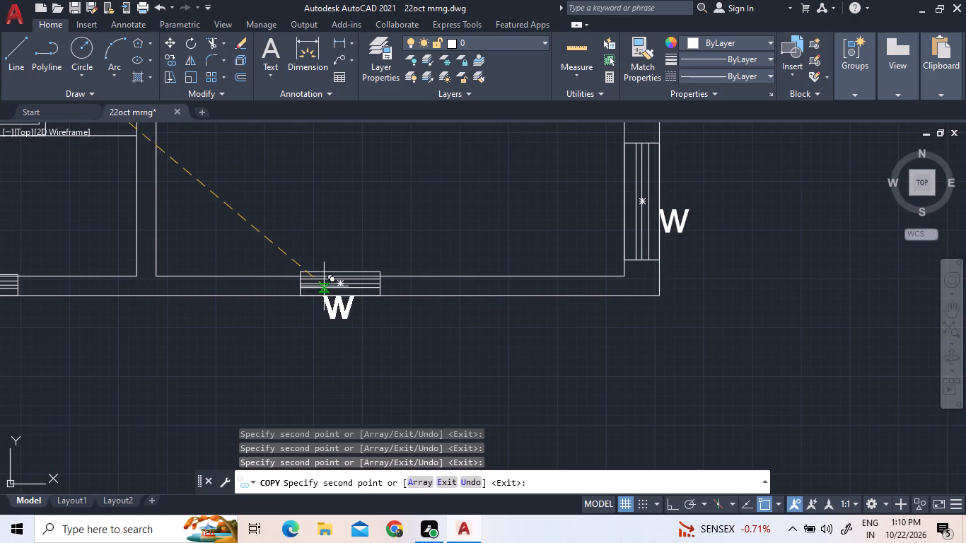
scroll(337, 276, "up", 1)
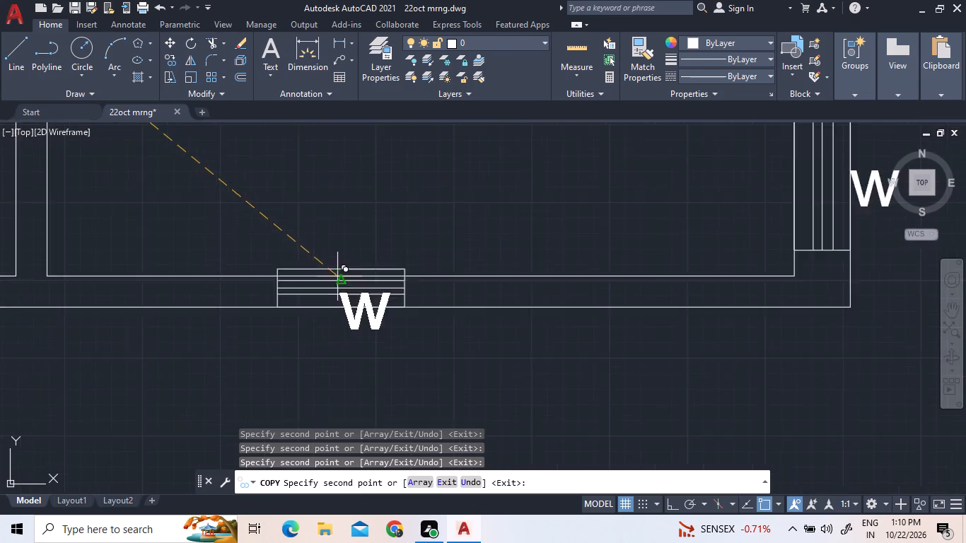
scroll(337, 276, "up", 2)
left_click(287, 322)
scroll(463, 192, "down", 4)
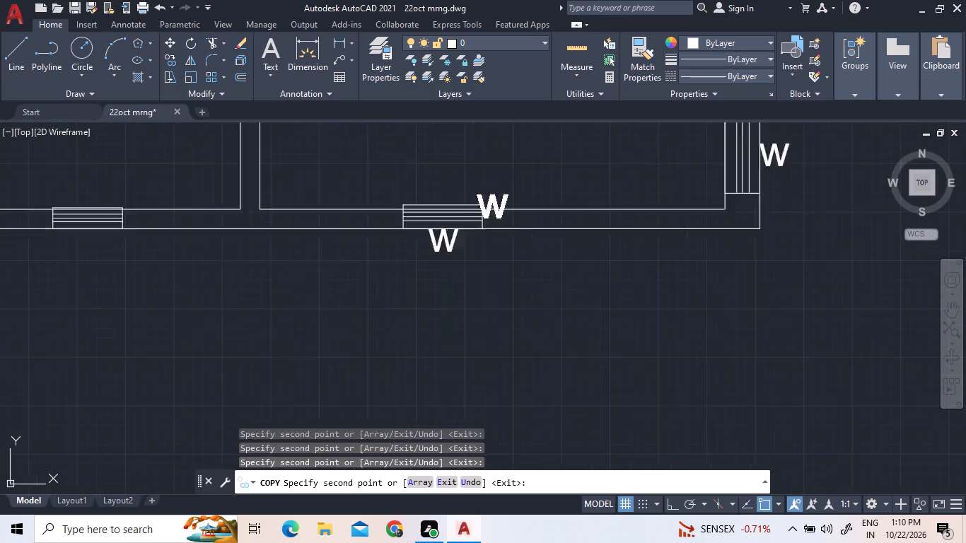
scroll(250, 231, "up", 2)
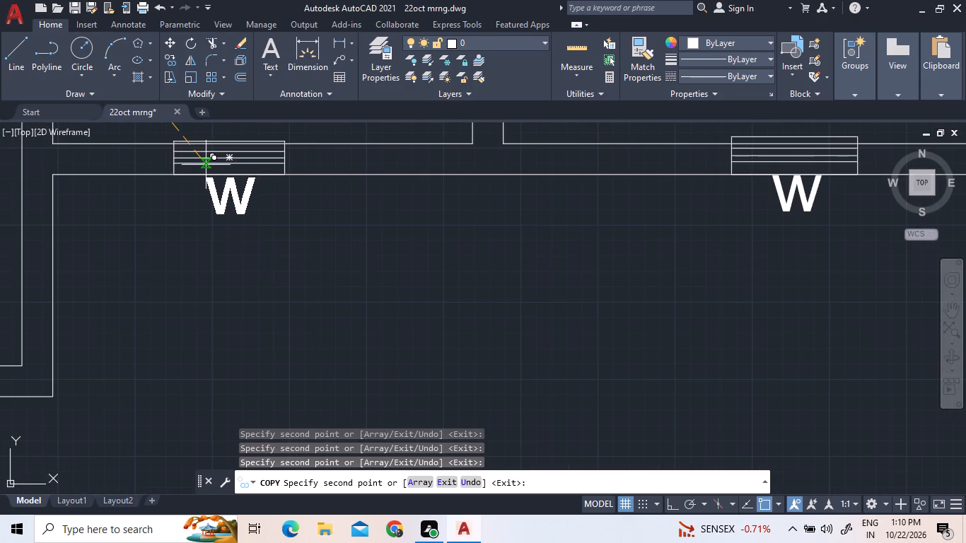
left_click(205, 165)
scroll(321, 245, "down", 10)
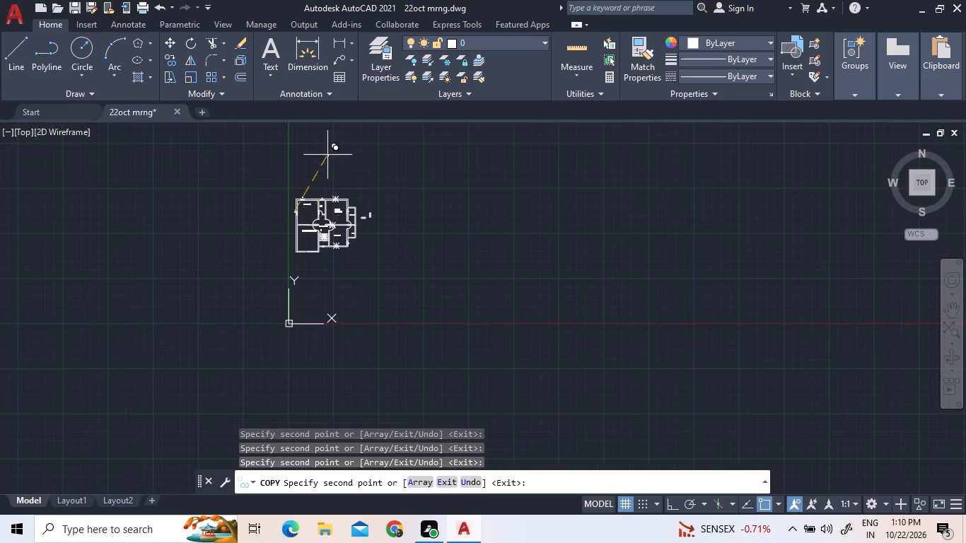
scroll(327, 154, "up", 3)
right_click(327, 153)
left_click(351, 174)
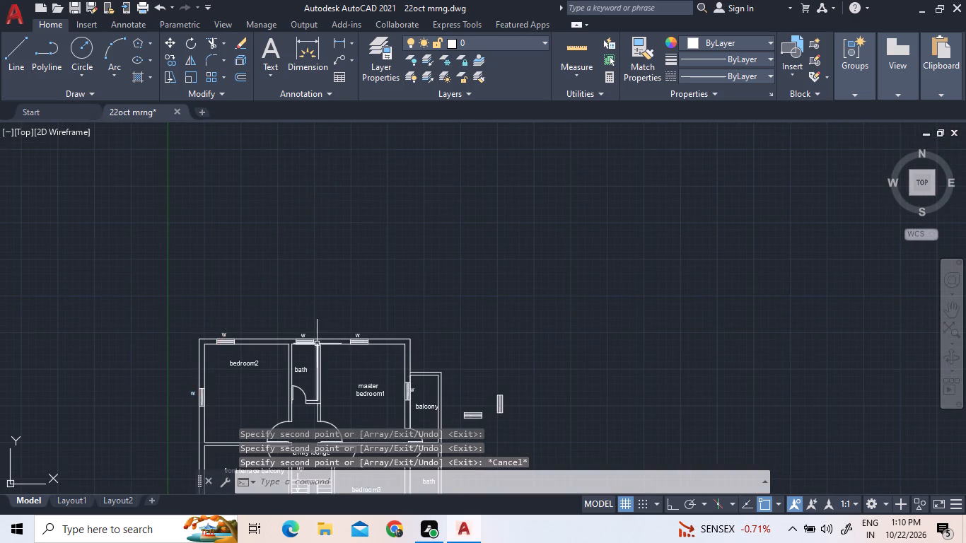
Change the label above the upper bath's window to "V".
scroll(315, 344, "up", 6)
triple_click(275, 303)
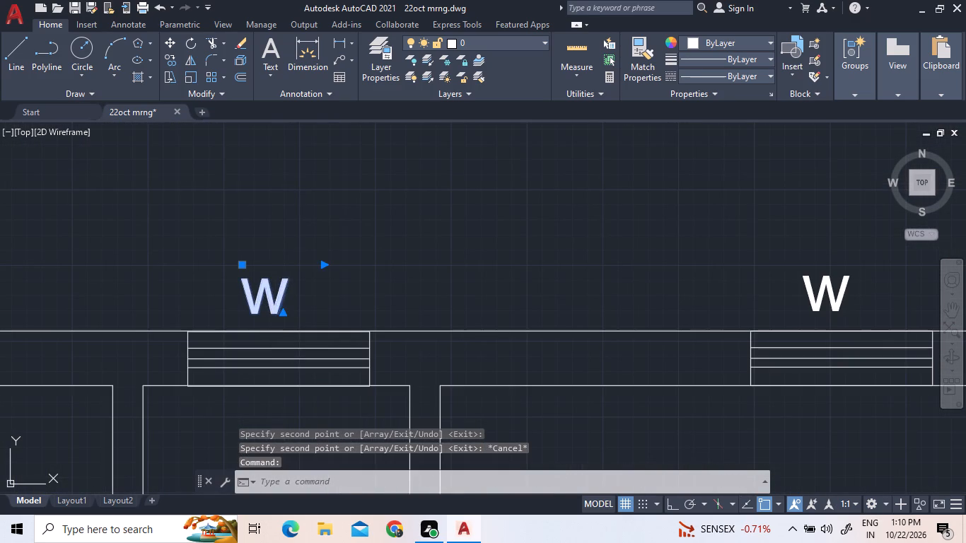
left_click(275, 303)
key("v")
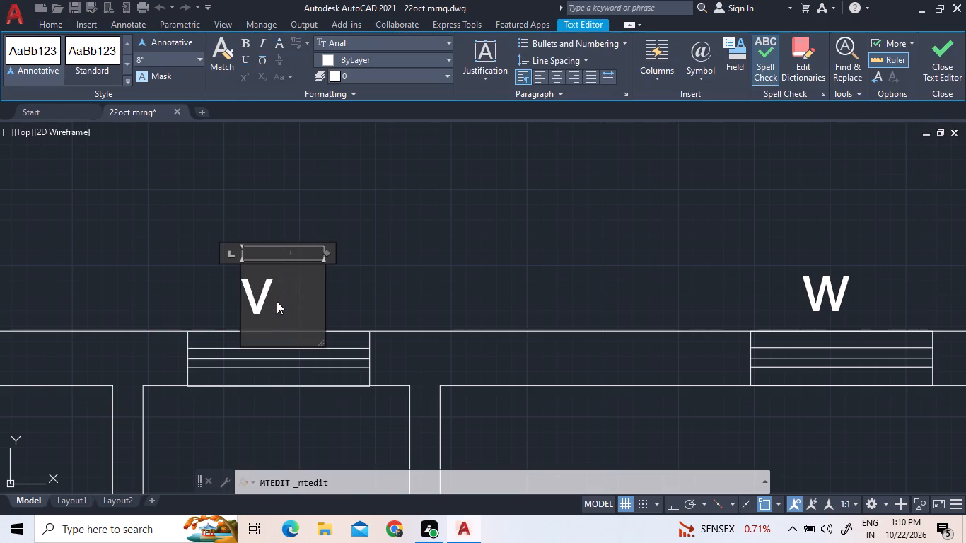
left_click(389, 229)
Delete the two spare window symbols, one horizontal and one vertical, lying outside the plan beside the balcony.
scroll(388, 227, "down", 6)
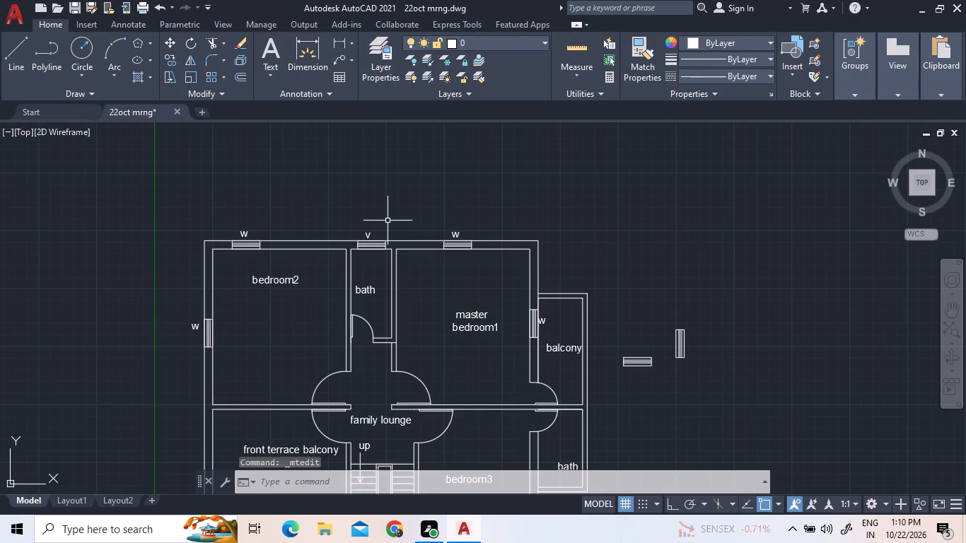
scroll(390, 213, "down", 1)
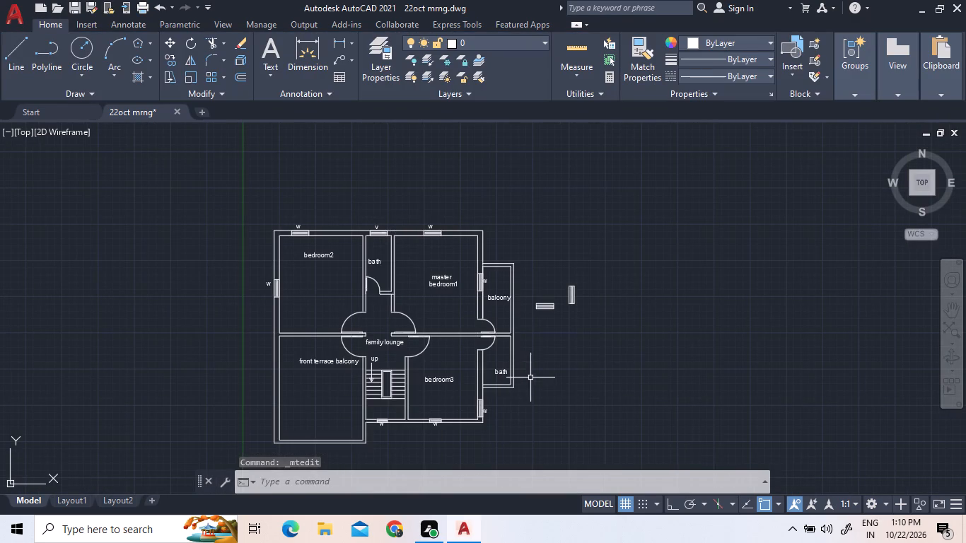
middle_click_drag(581, 392, 549, 315)
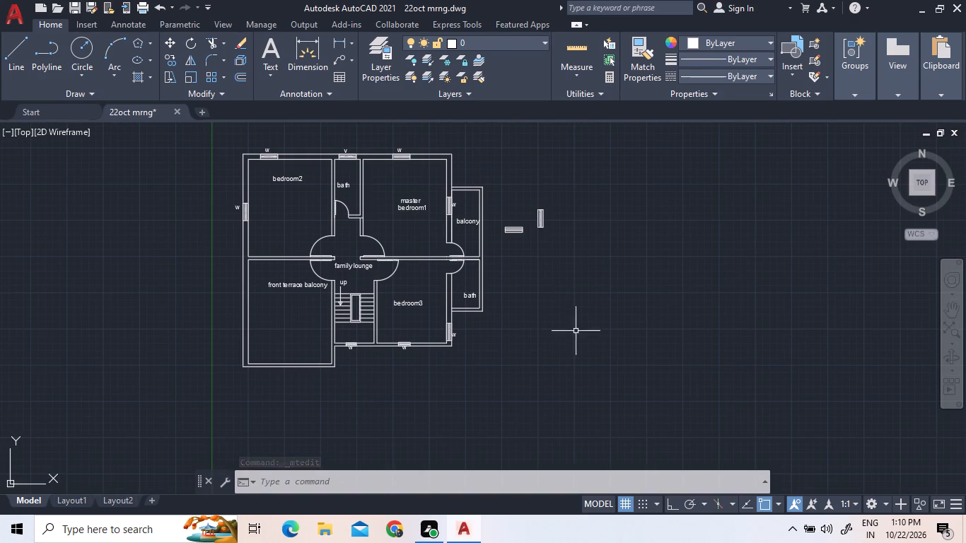
scroll(593, 338, "up", 1)
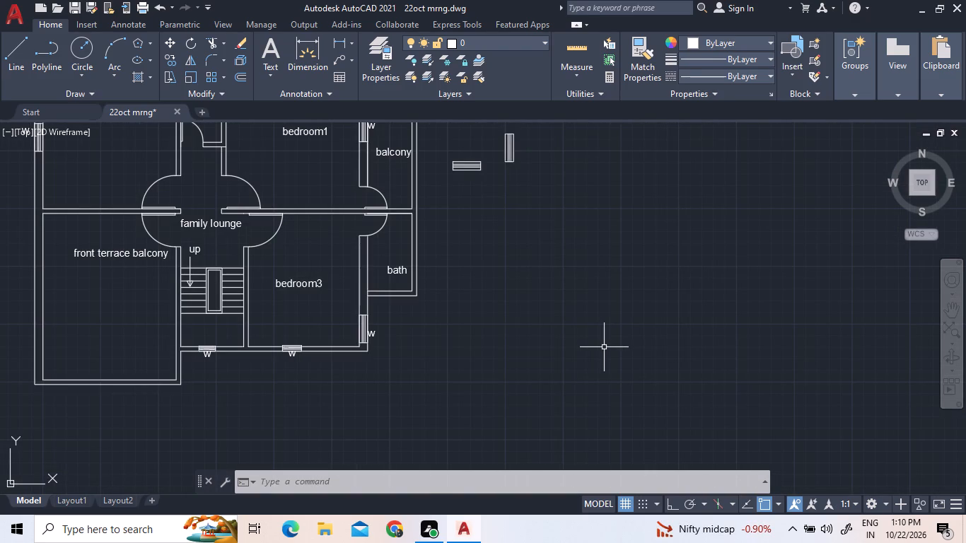
scroll(611, 352, "down", 1)
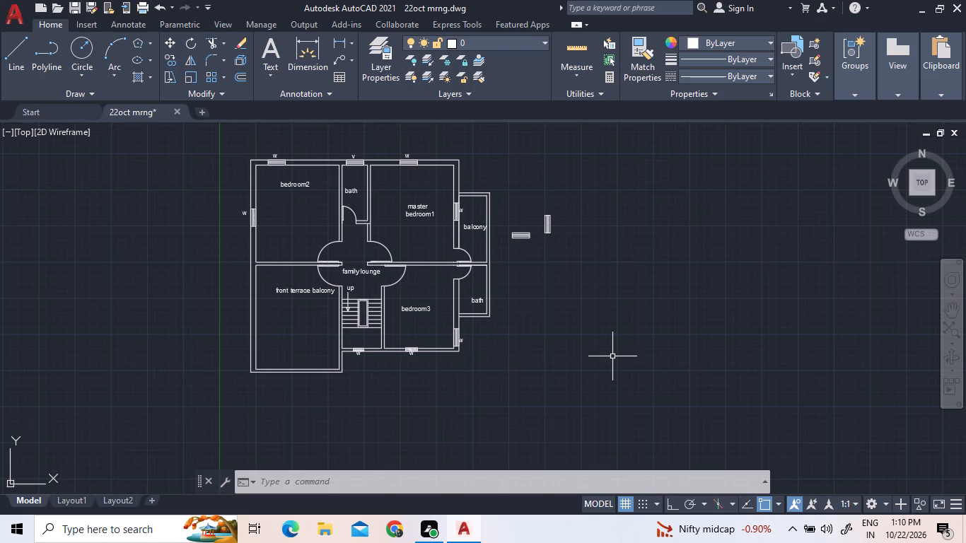
middle_click_drag(612, 361, 599, 395)
scroll(612, 361, "down", 1)
scroll(495, 375, "up", 2)
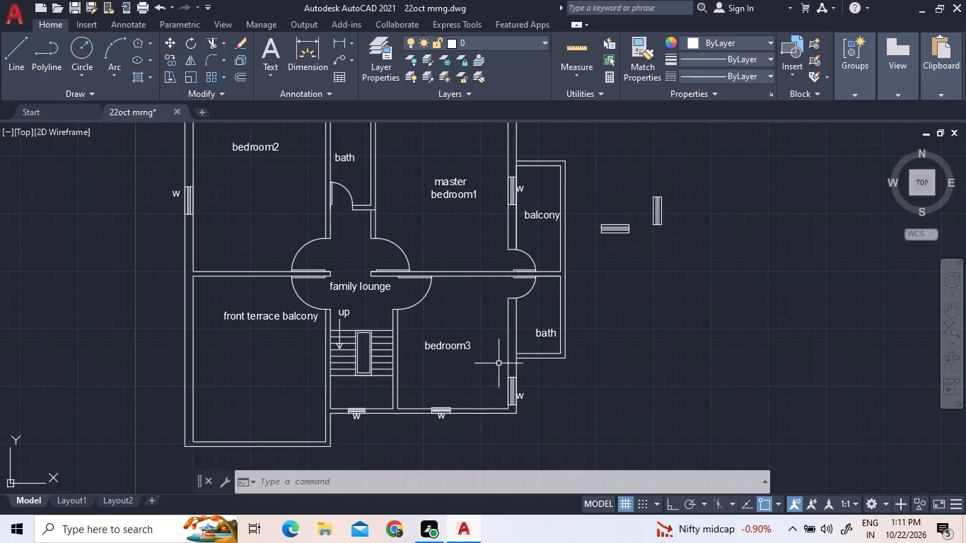
left_click(749, 295)
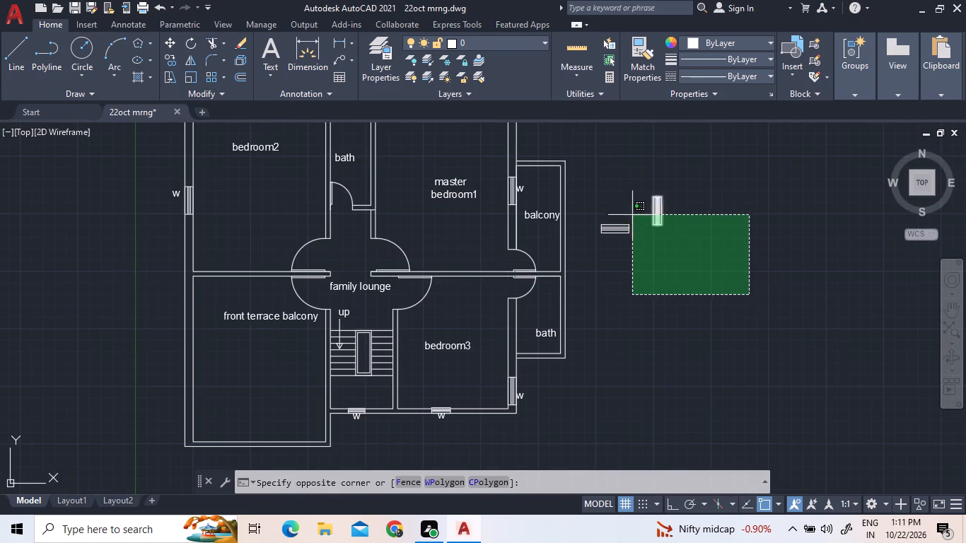
left_click(598, 180)
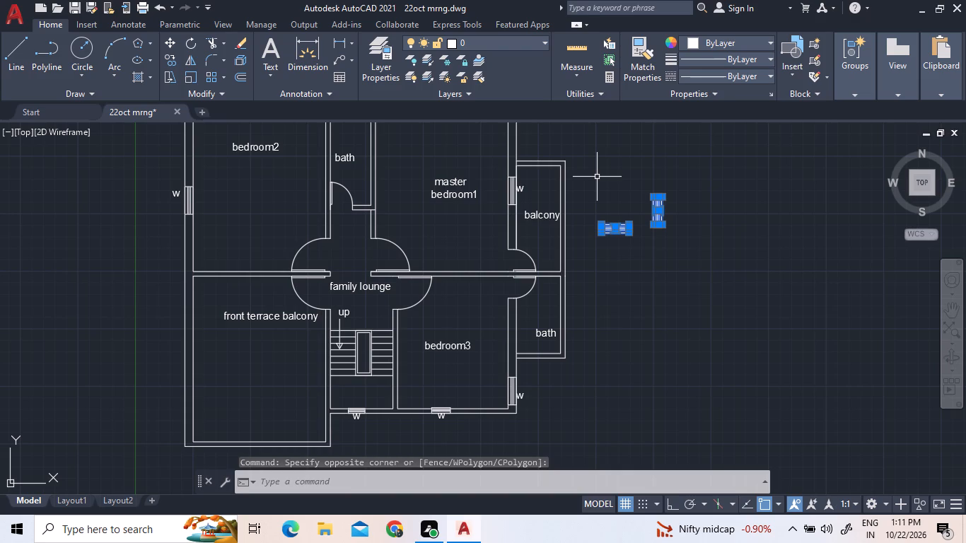
key("Delete")
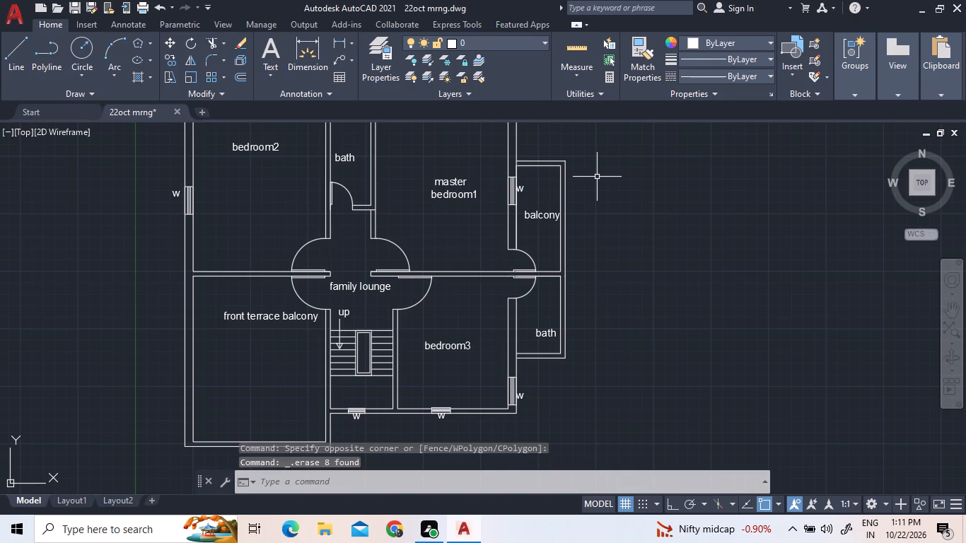
Save the drawing.
scroll(607, 176, "down", 1)
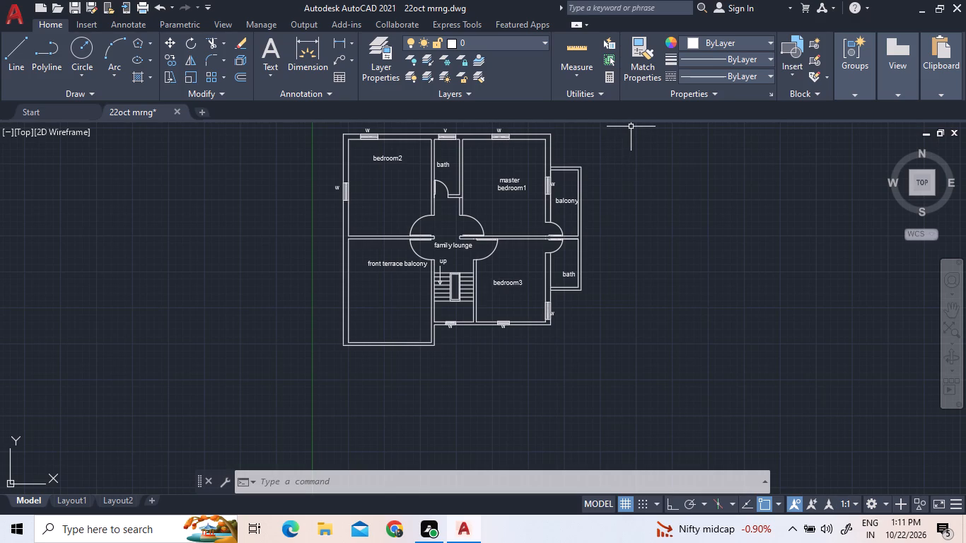
left_click(74, 13)
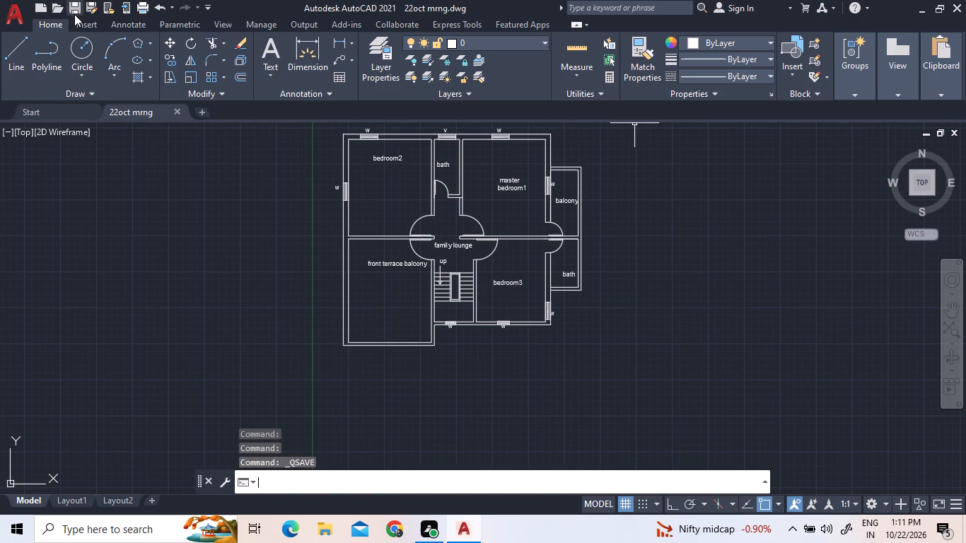
Copy the "V" label from the upper bath's window to just beside that bath's door opening.
scroll(343, 251, "down", 2)
scroll(394, 219, "up", 2)
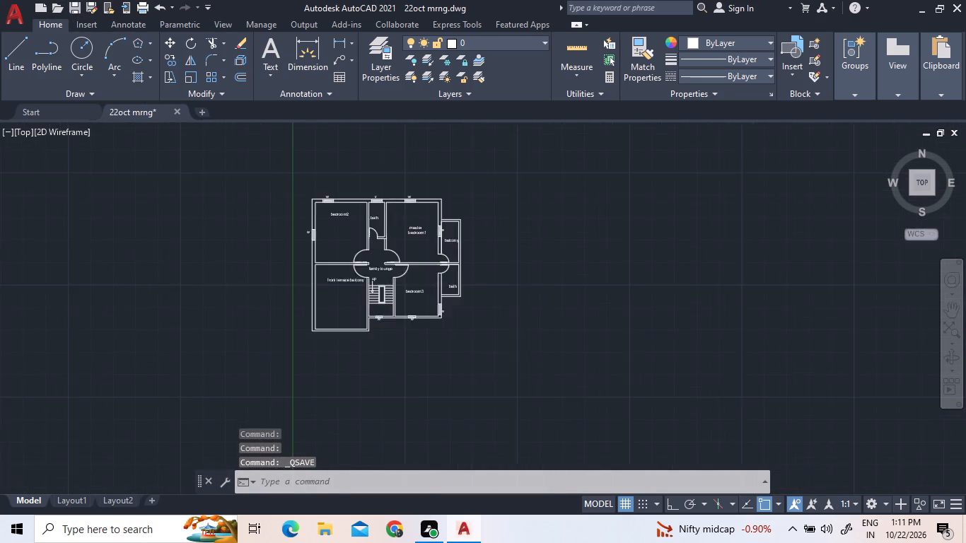
scroll(318, 246, "up", 1)
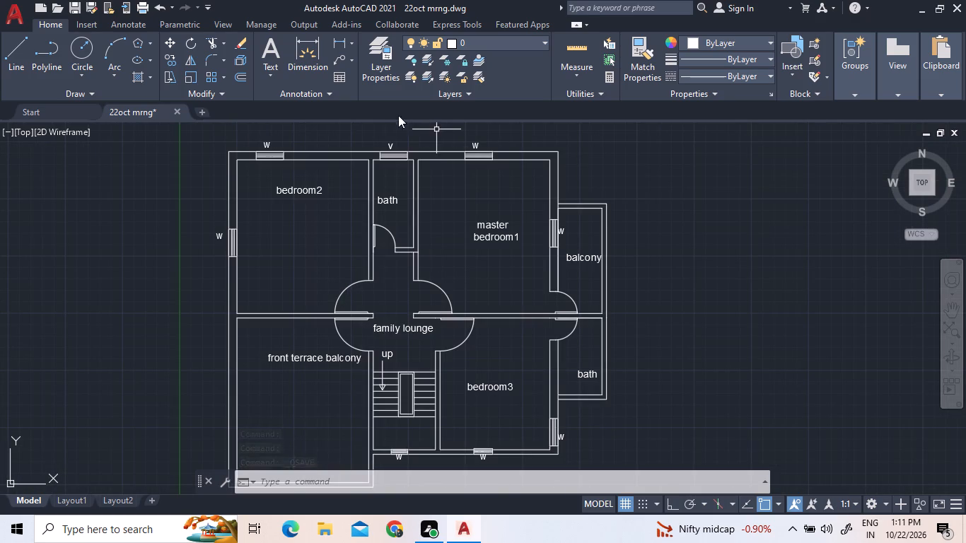
left_click(390, 146)
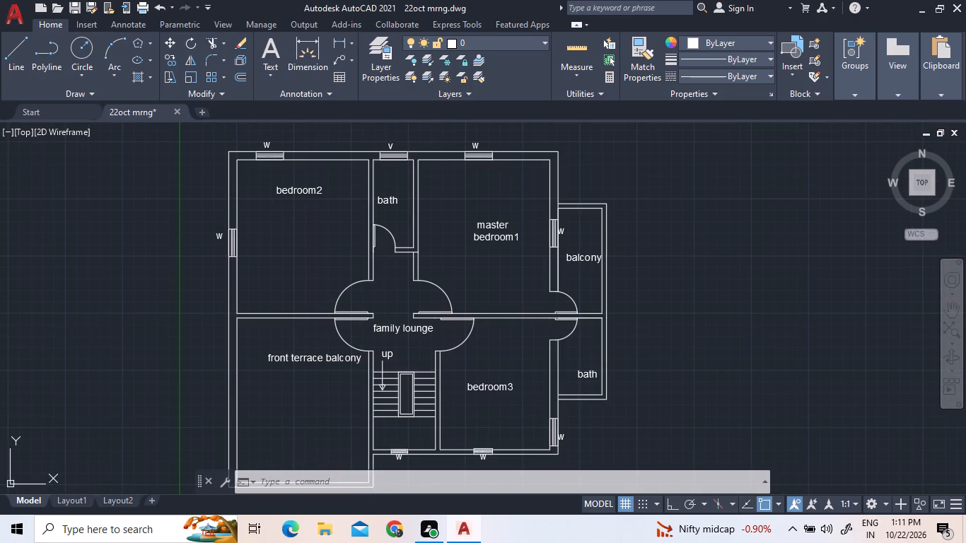
right_click(391, 146)
left_click(476, 283)
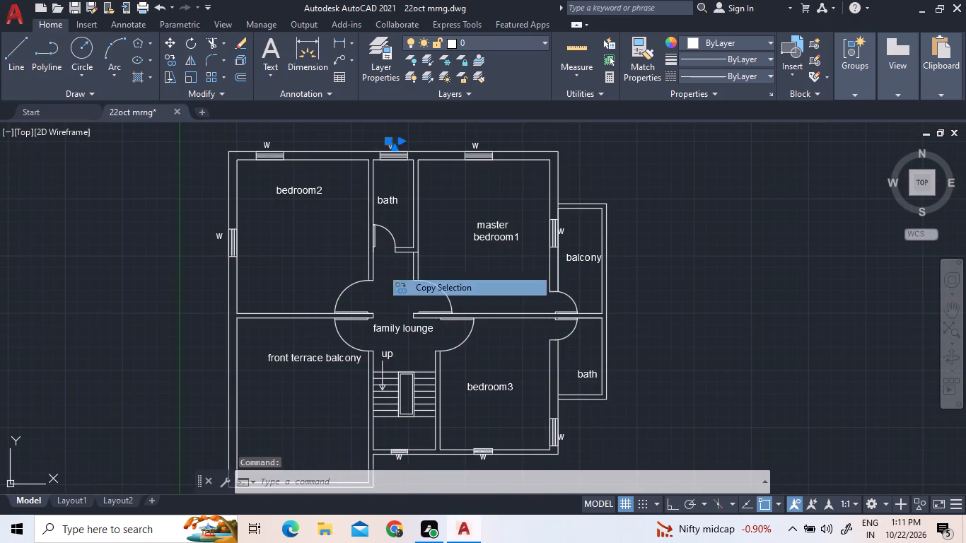
left_click(387, 143)
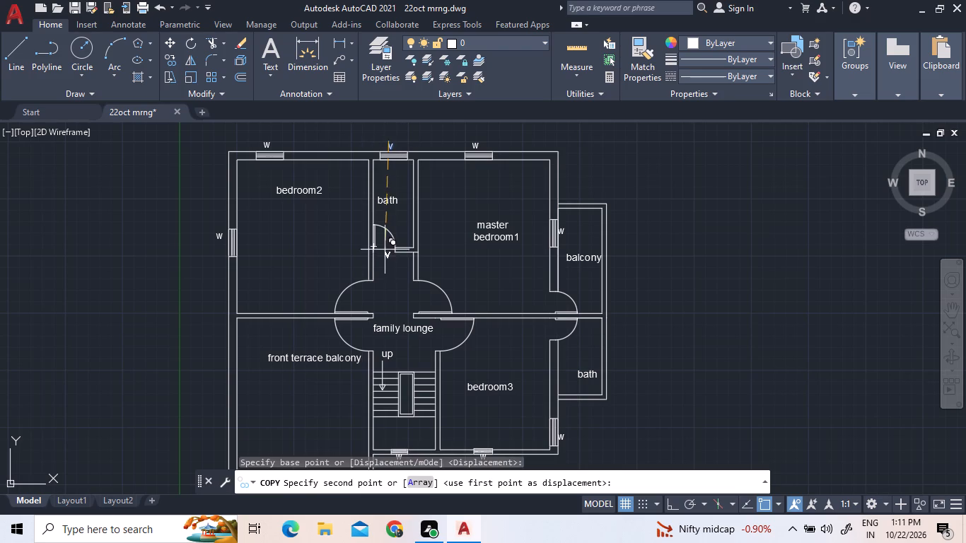
scroll(383, 252, "up", 4)
left_click(373, 200)
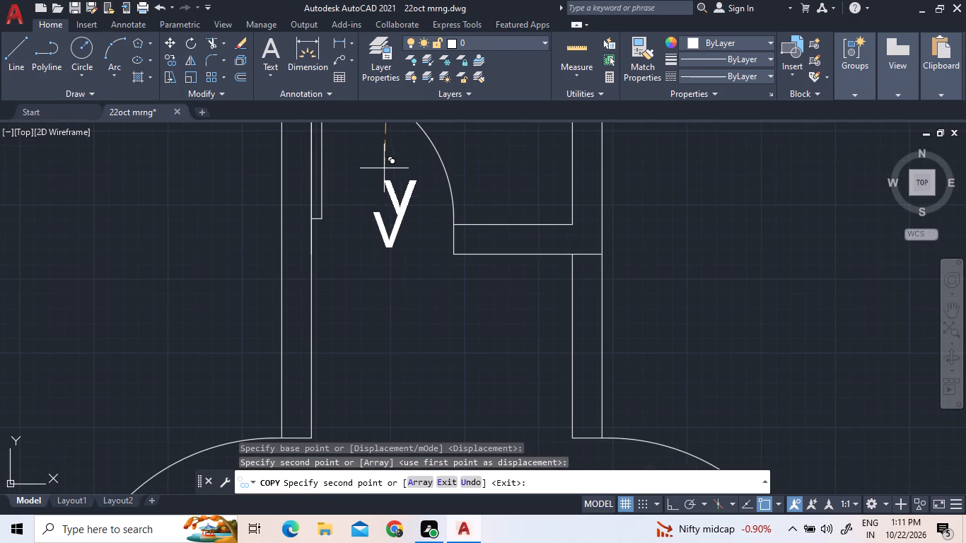
scroll(384, 168, "down", 4)
right_click(315, 205)
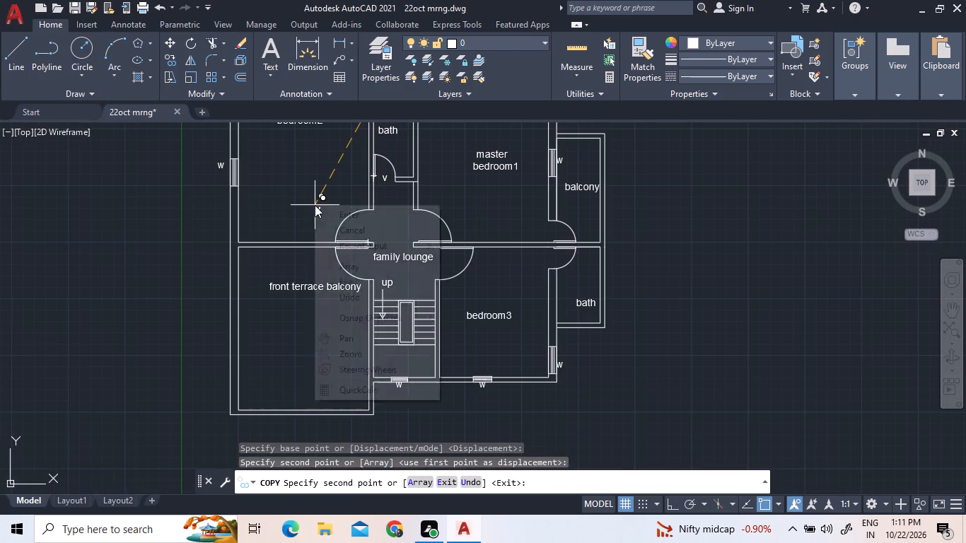
left_click(323, 210)
Change the copied label at the upper bath's door to "D1".
scroll(385, 175, "up", 3)
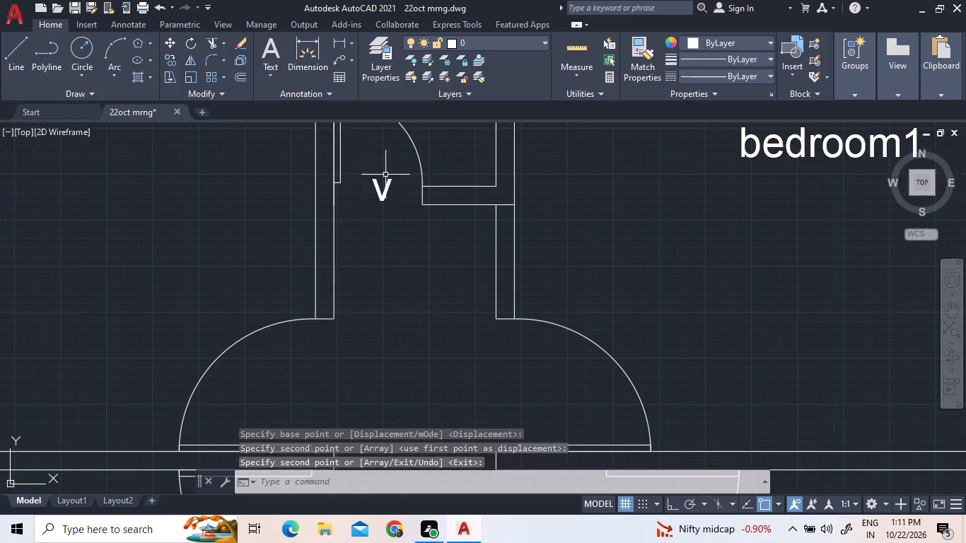
triple_click(383, 200)
left_click(383, 200)
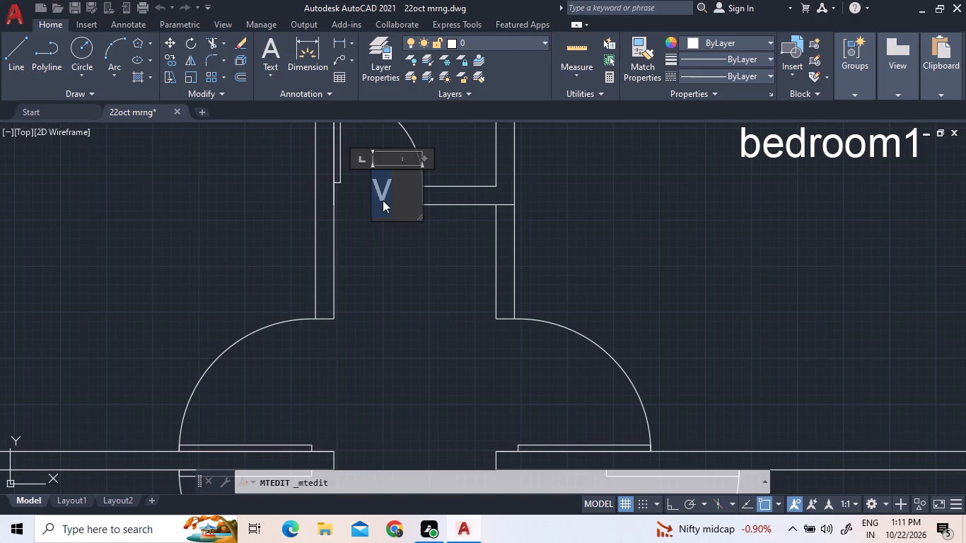
type("d1")
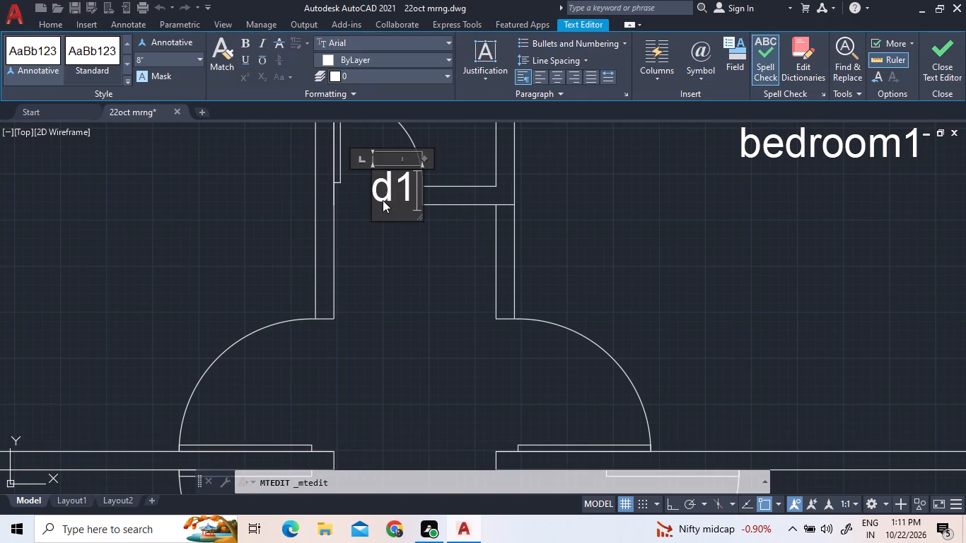
key("Left")
key("BackSpace")
key("d")
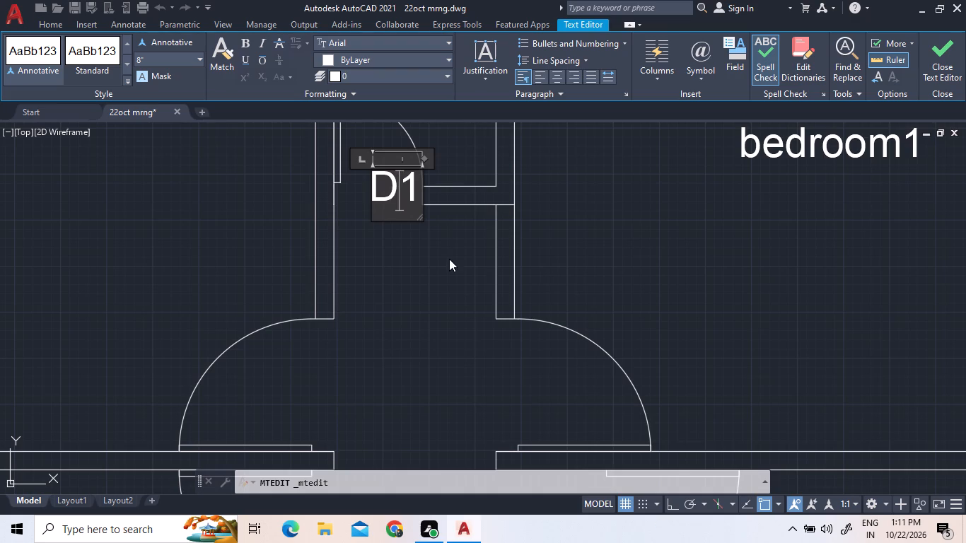
left_click(449, 259)
Copy the upper bath's "D1" label to the balcony door, the lower bath's door and the bedroom2 door.
left_click(397, 189)
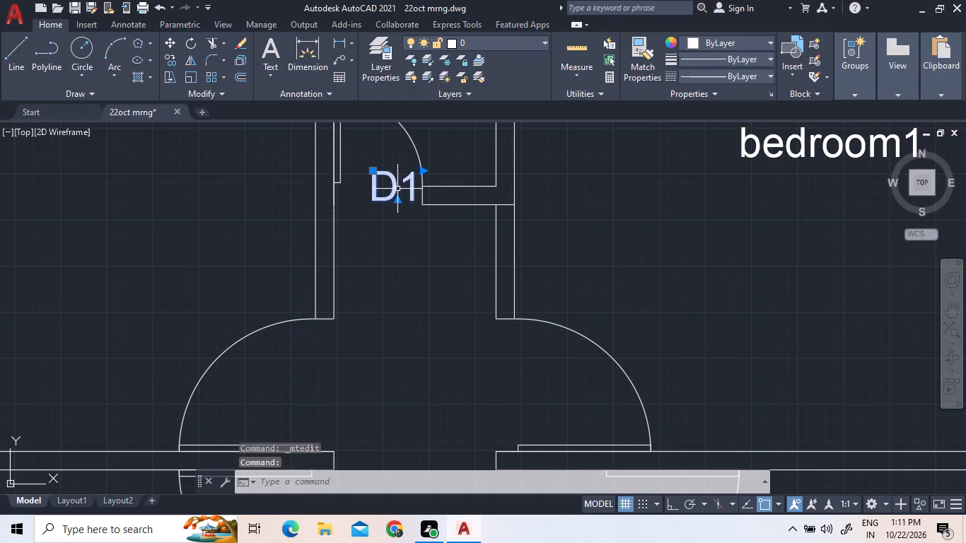
right_click(397, 187)
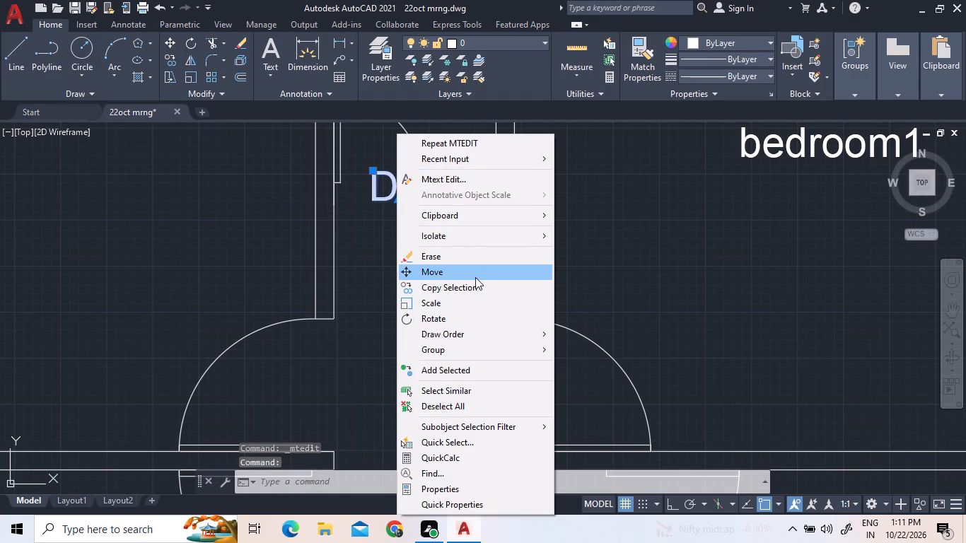
left_click(478, 293)
left_click(401, 183)
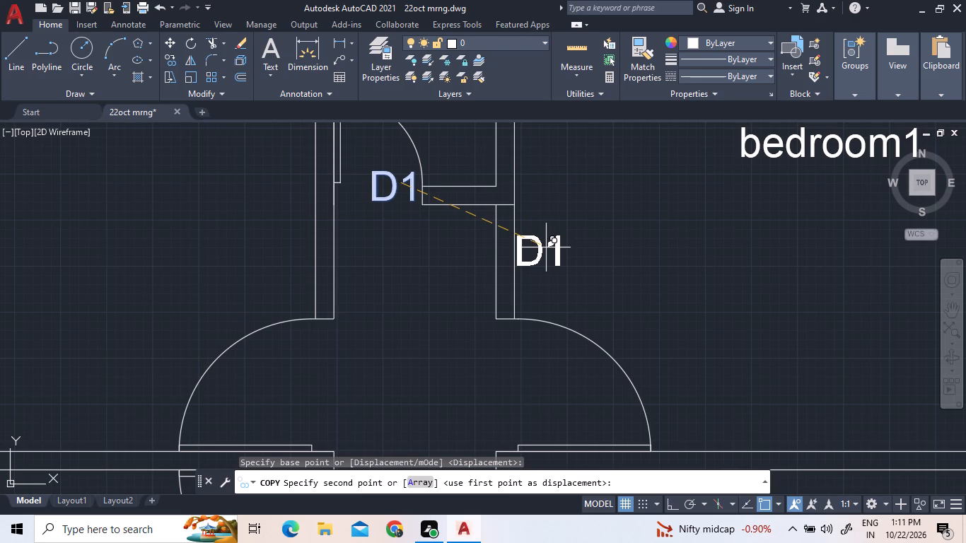
scroll(603, 230, "down", 3)
scroll(714, 293, "up", 3)
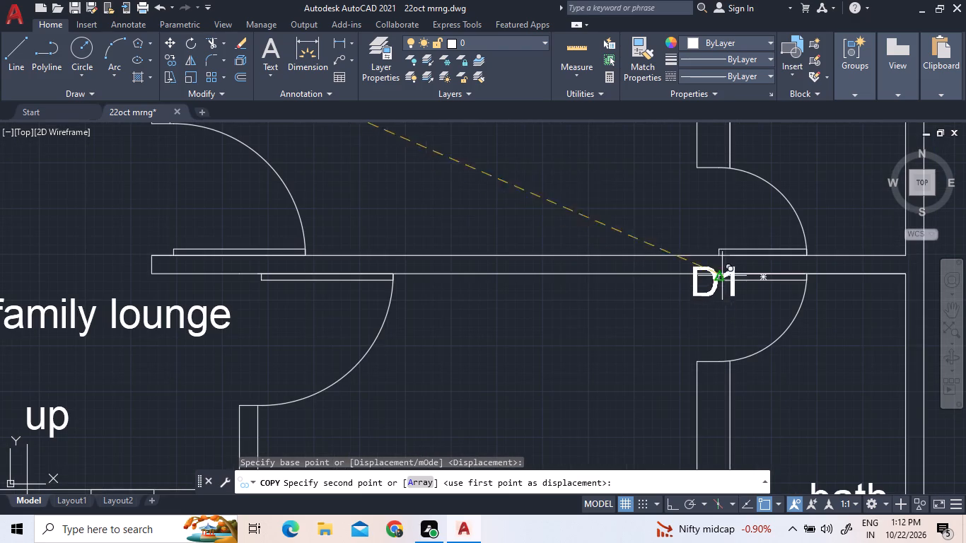
left_click(740, 209)
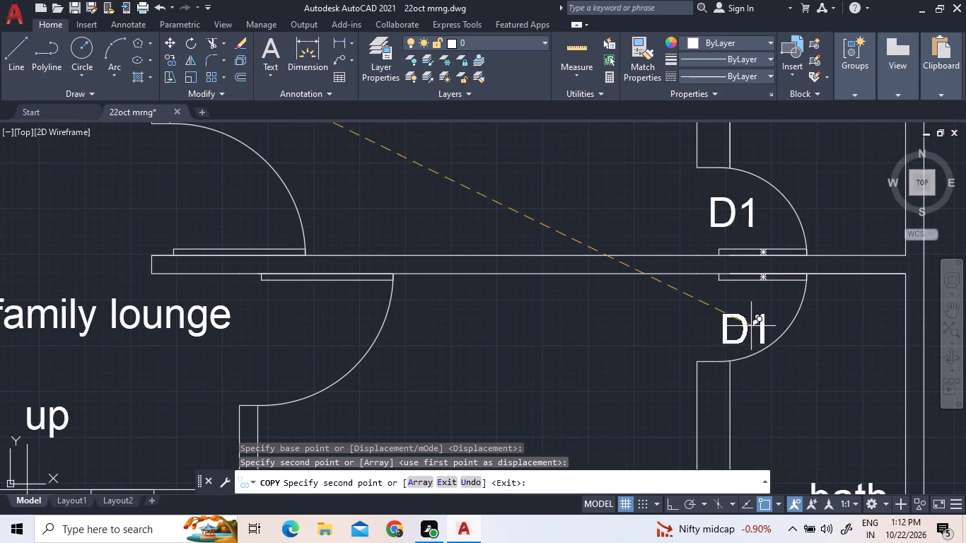
left_click(751, 325)
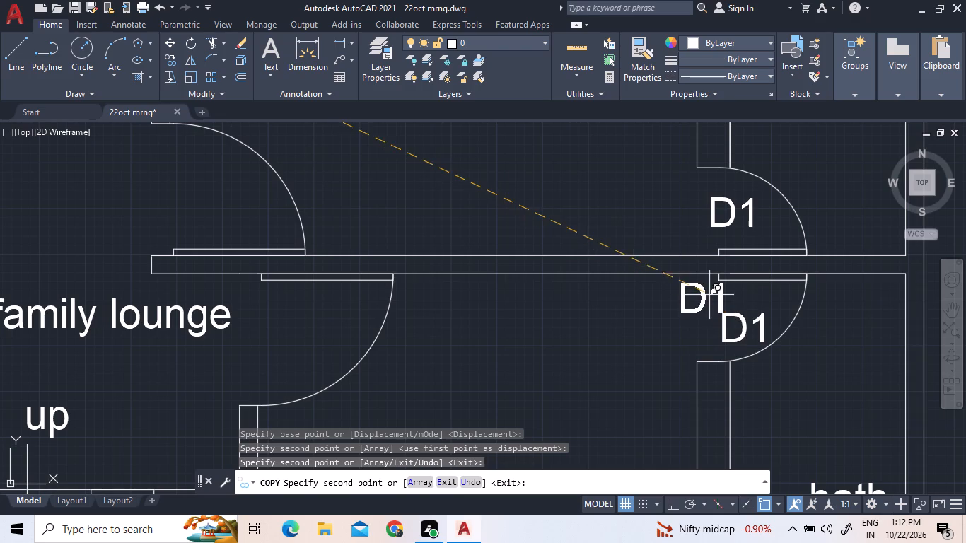
scroll(726, 259, "down", 3)
scroll(533, 245, "down", 1)
scroll(533, 245, "up", 4)
left_click(571, 219)
right_click(571, 219)
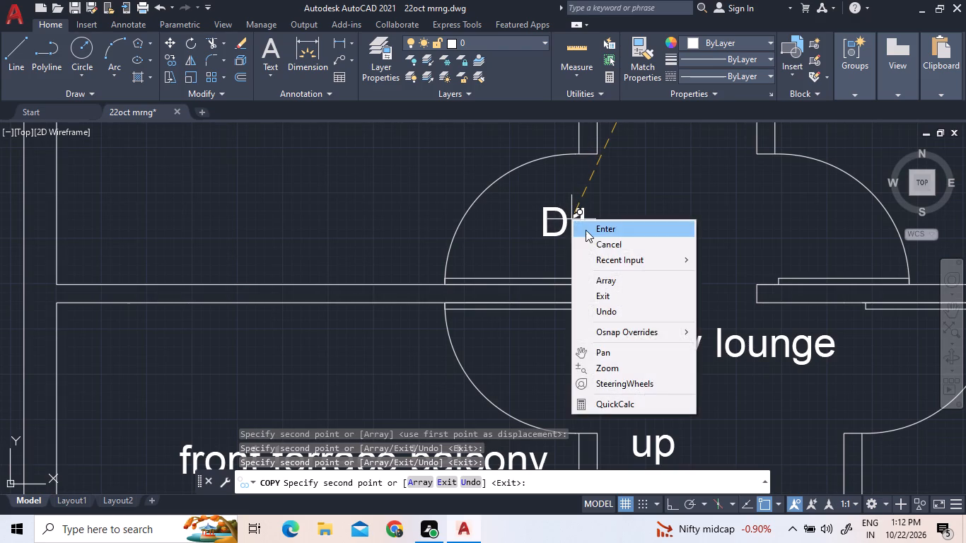
left_click(587, 230)
Change the copied label at the bedroom2 door to "D2".
triple_click(584, 226)
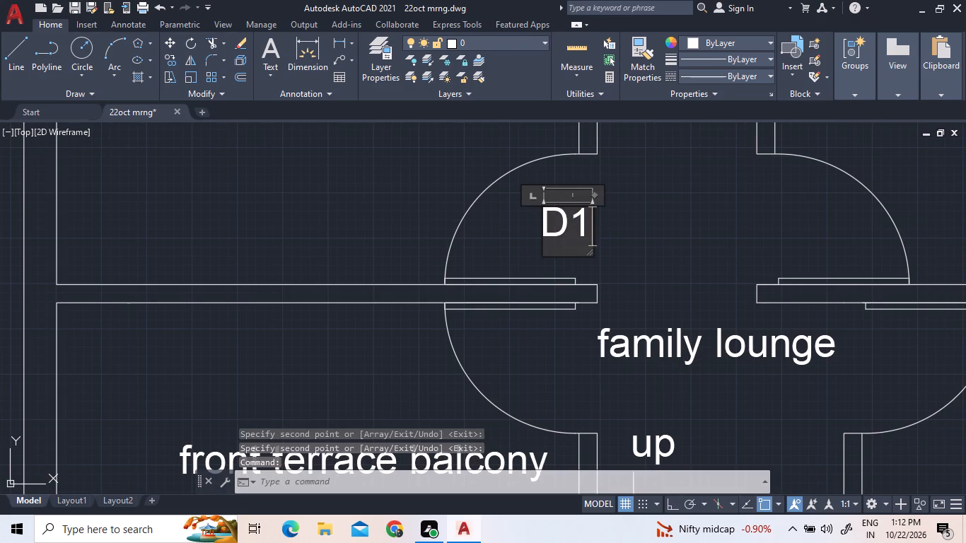
key("BackSpace")
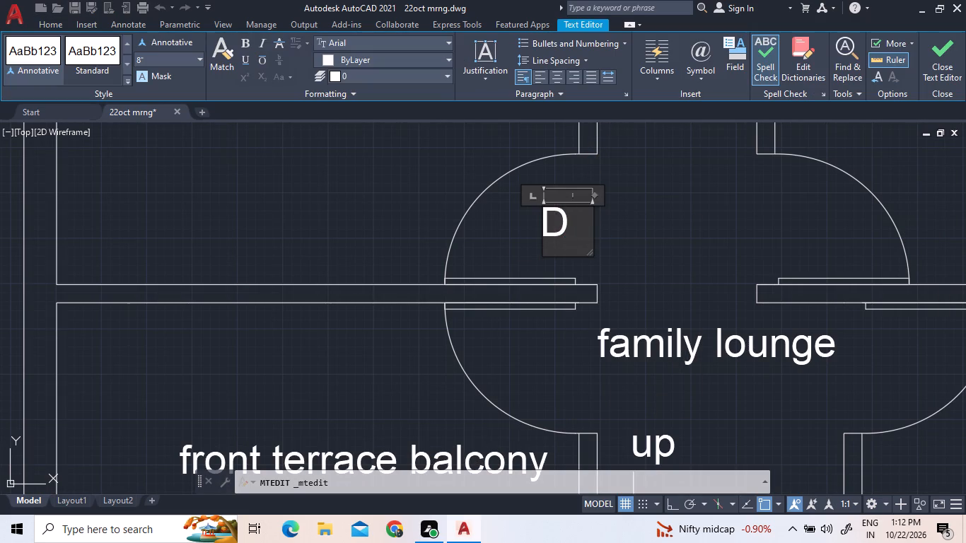
key("2")
left_click(659, 219)
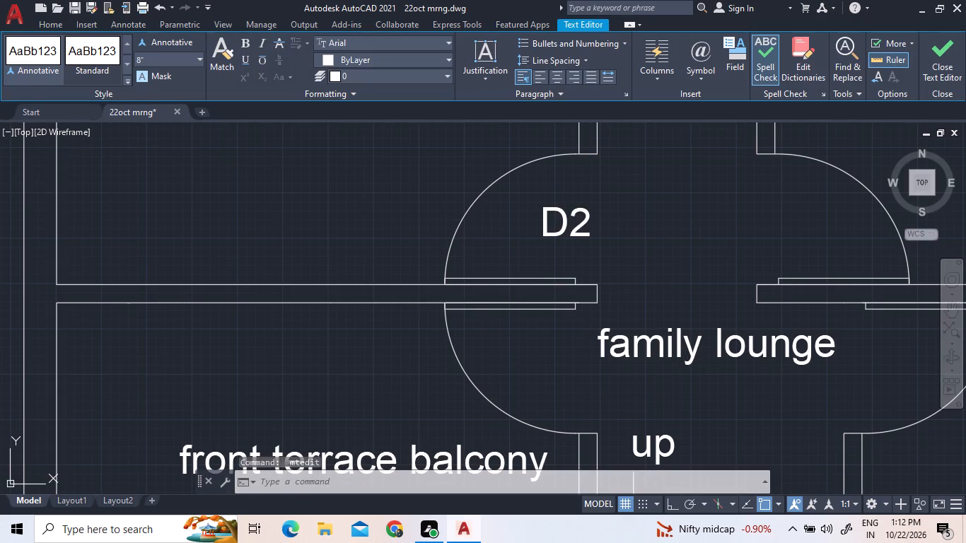
Copy the "D2" label to the doors of master bedroom1, bedroom3 and the front terrace balcony.
left_click(550, 215)
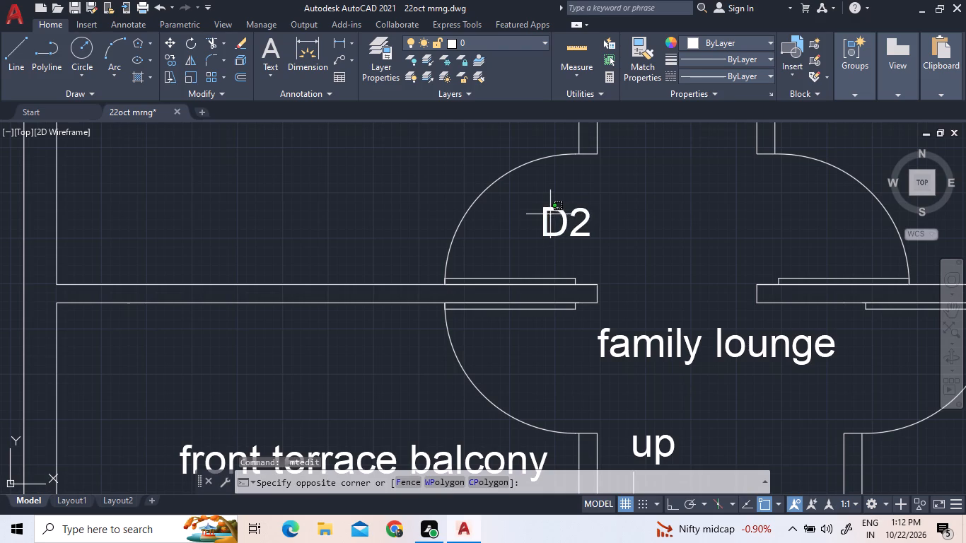
left_click(547, 207)
right_click(547, 207)
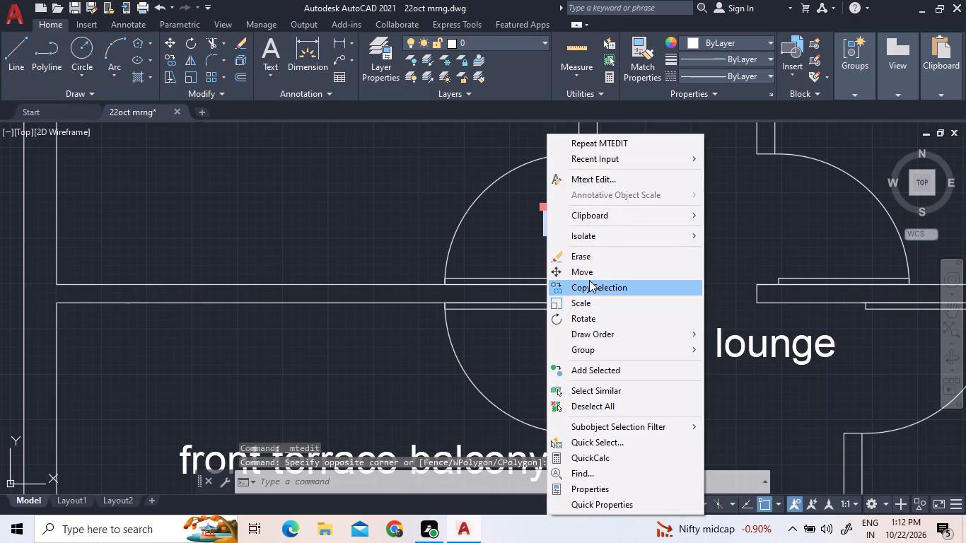
left_click(589, 280)
left_click_drag(569, 231, 582, 234)
left_click(798, 236)
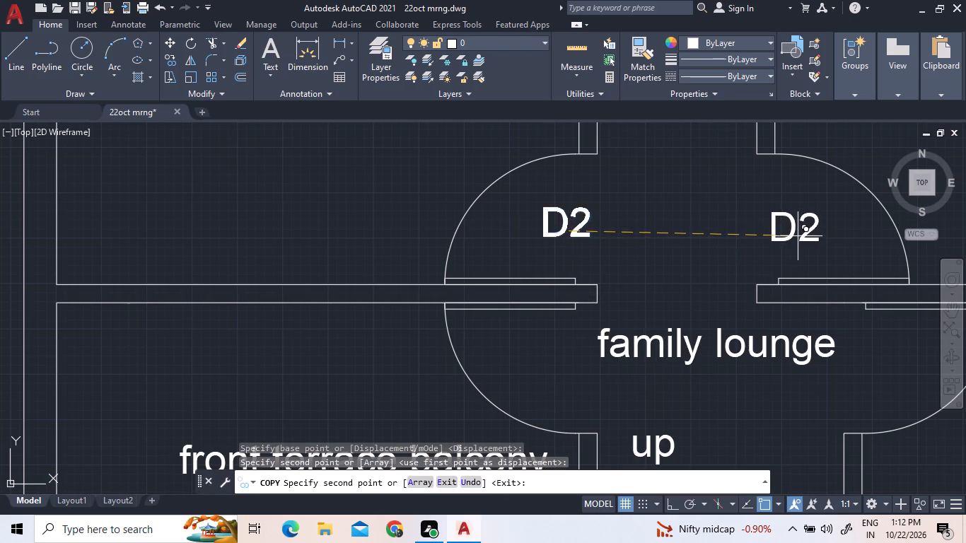
left_click(868, 382)
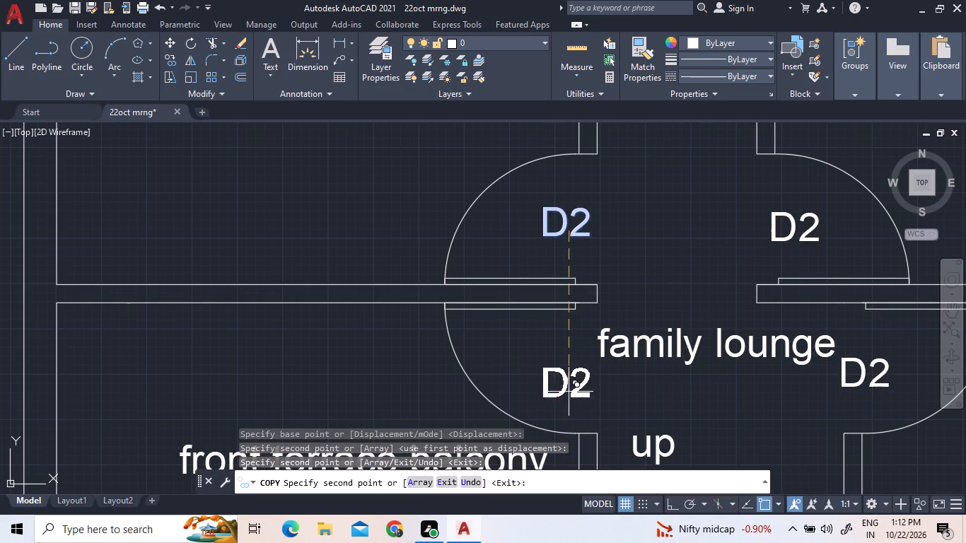
left_click(569, 390)
scroll(571, 225, "down", 3)
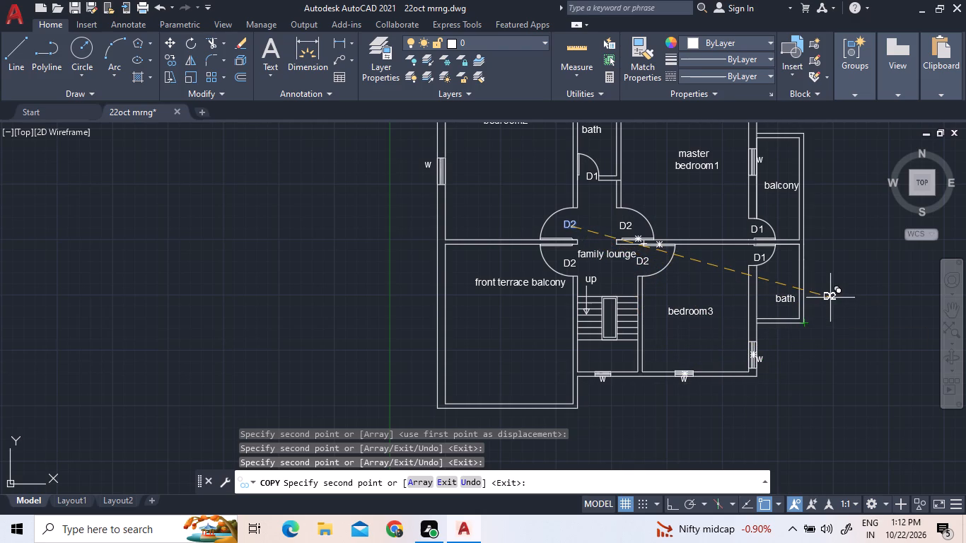
scroll(953, 386, "down", 1)
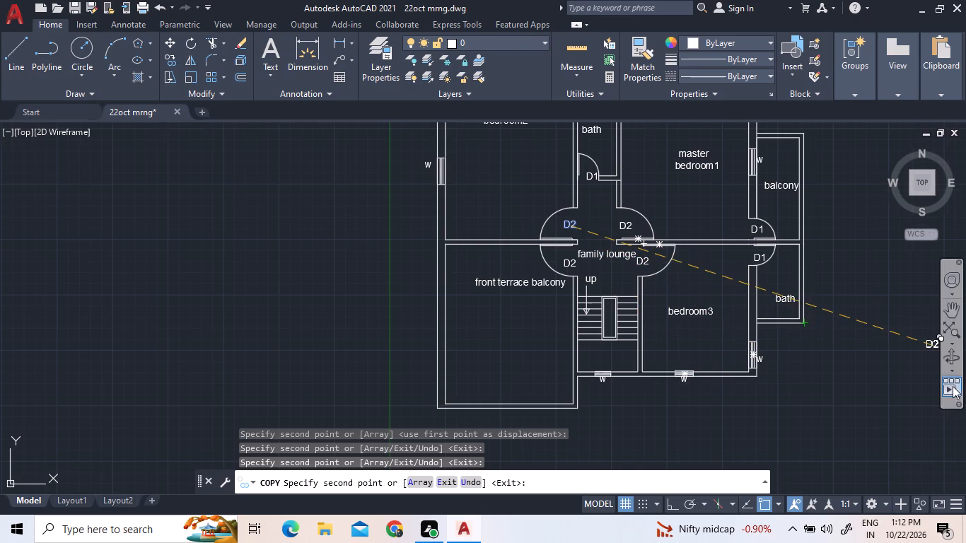
scroll(864, 304, "up", 2)
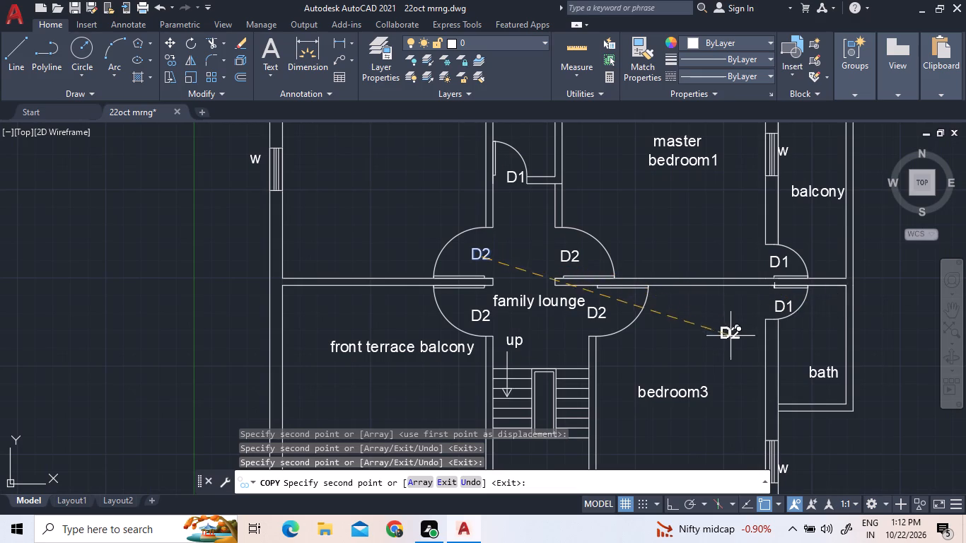
right_click(432, 225)
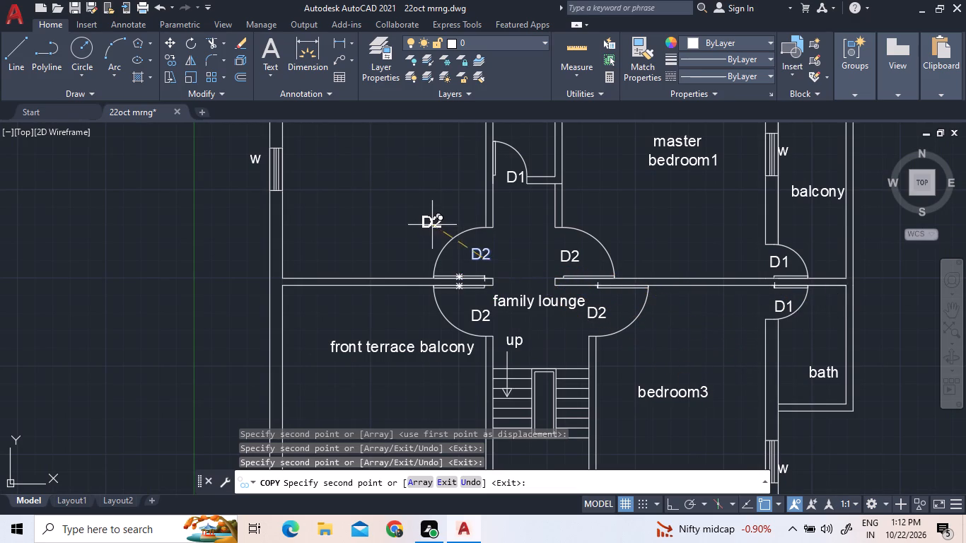
left_click(445, 230)
scroll(627, 238, "down", 2)
middle_click_drag(677, 216, 542, 241)
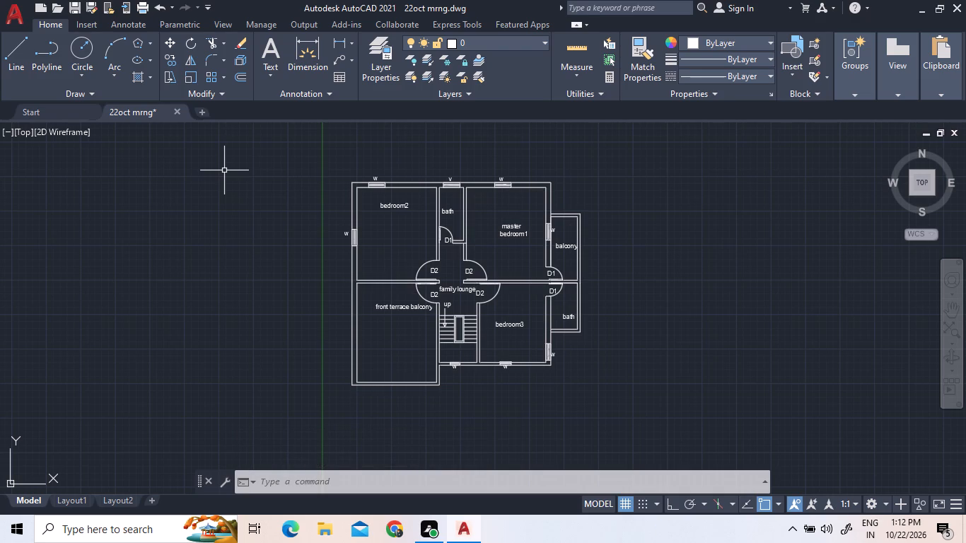
Insert the Bed - Queen block from DesignCenter's Home - Space Planner.dwg into the empty area beside the plan.
type("DC")
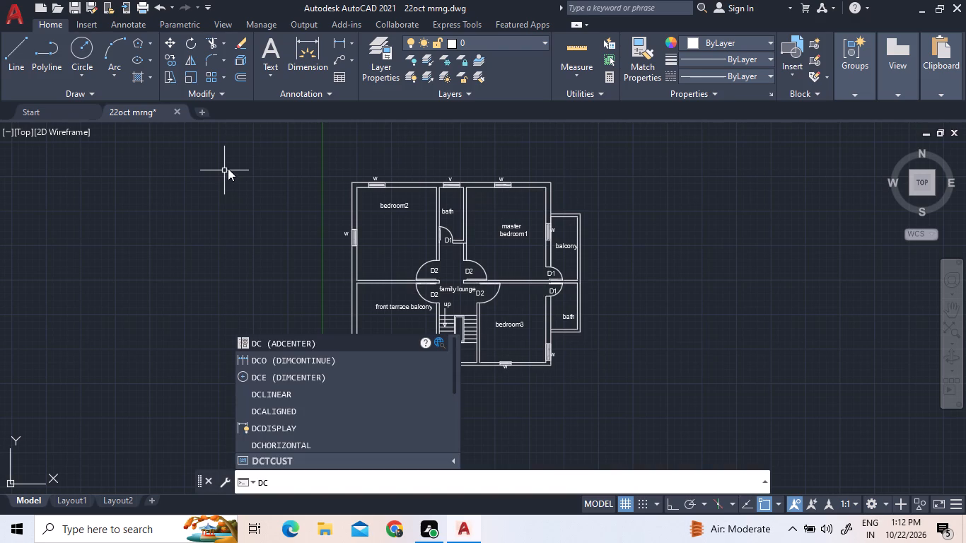
left_click(318, 344)
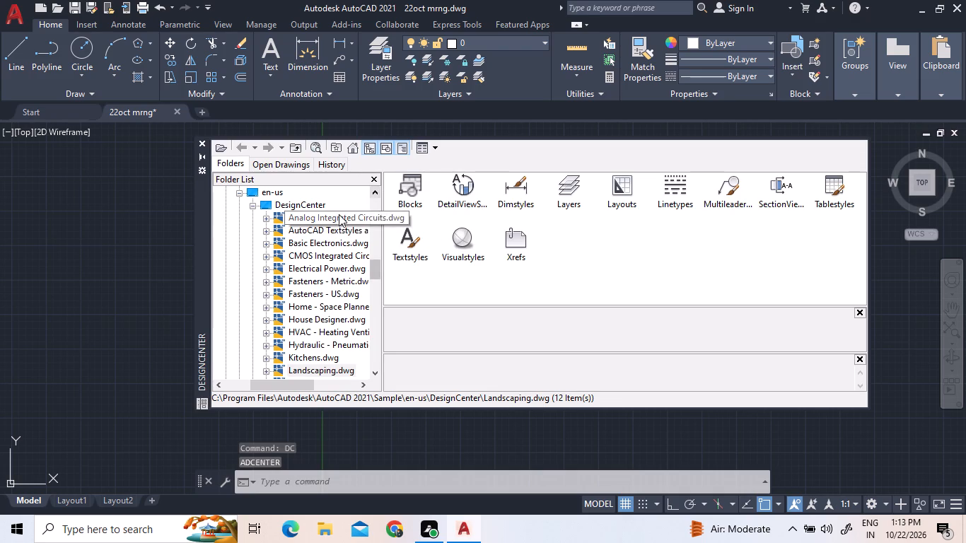
double_click(326, 304)
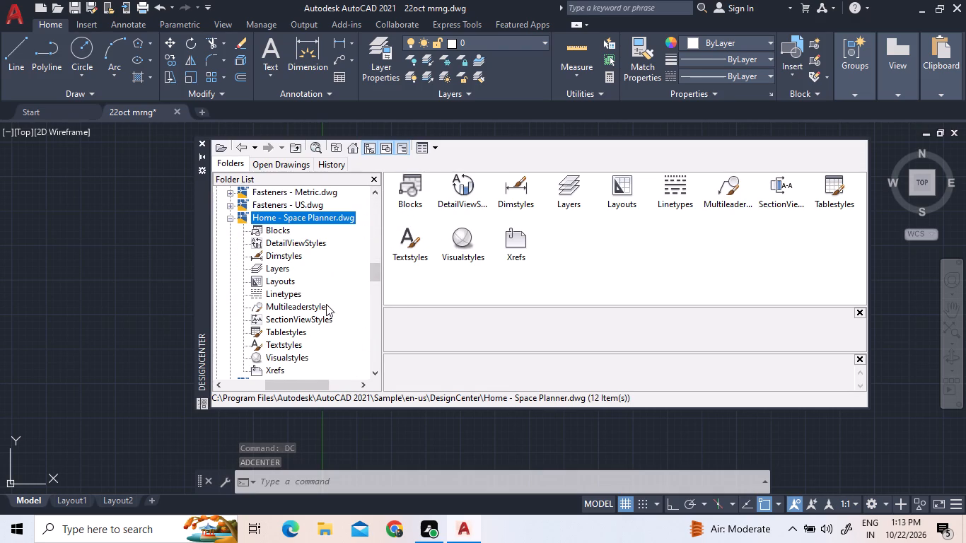
double_click(282, 226)
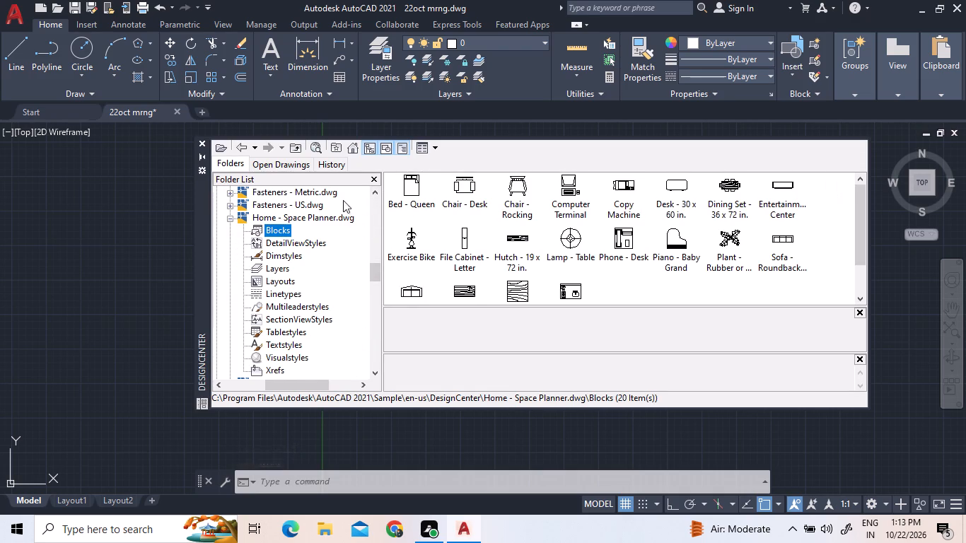
left_click_drag(414, 181, 131, 275)
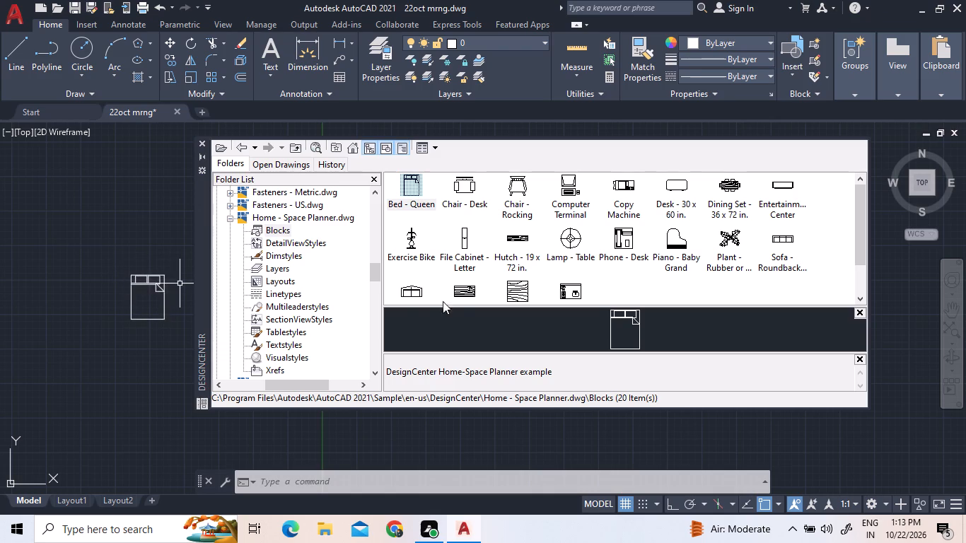
Insert the Entertainment Center and Table - Rectangular Woodgrain 60 x 30 in. blocks into the empty area beside the plan.
left_click_drag(782, 195, 669, 233)
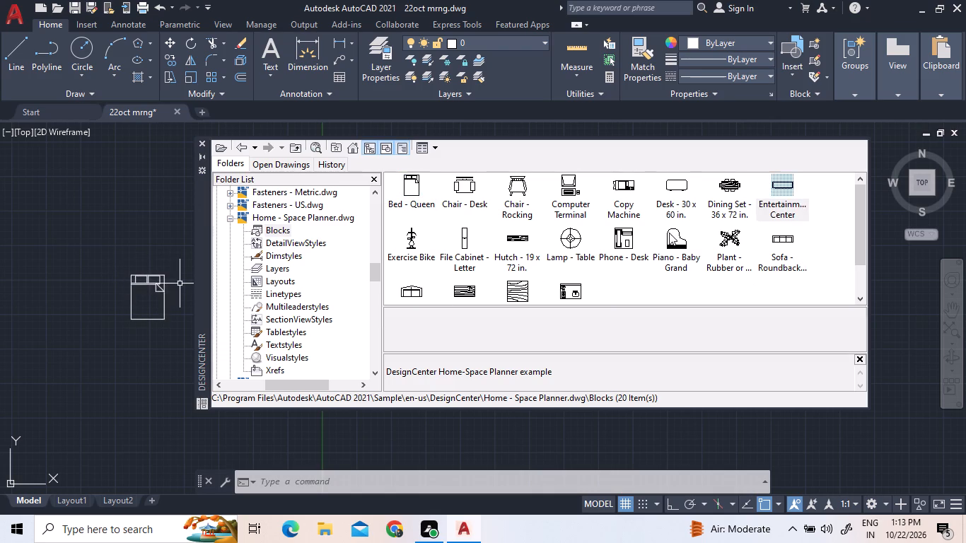
left_click_drag(669, 233, 76, 185)
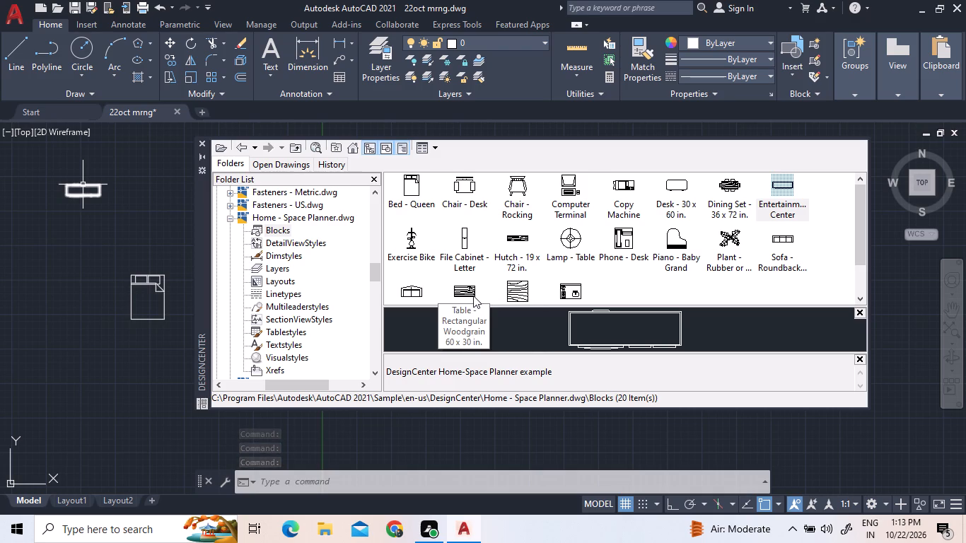
left_click_drag(465, 291, 431, 291)
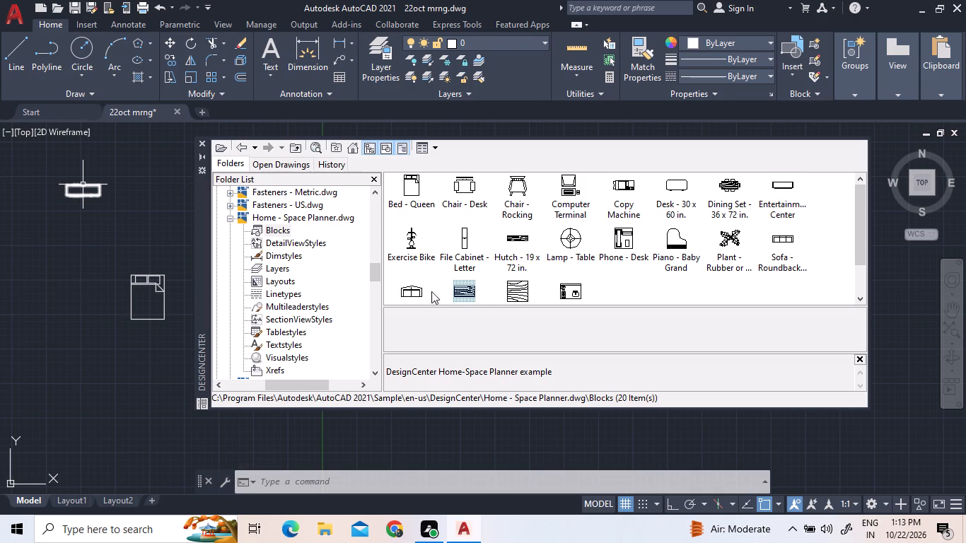
left_click_drag(431, 291, 57, 387)
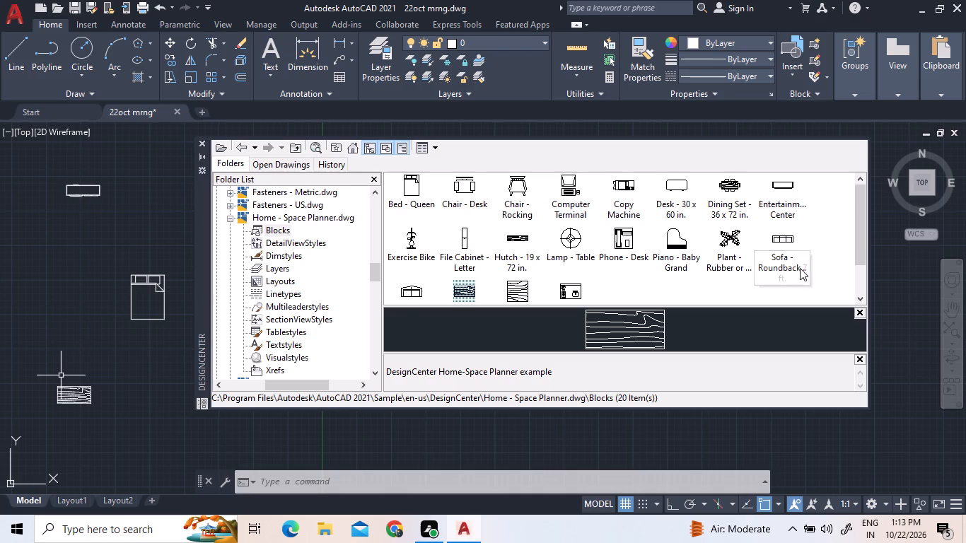
Insert the three-seat Sofa - Roundback and the Sofa - Roundback Loveseat 5 ft. blocks beside the plan, and close DesignCenter.
left_click_drag(784, 250, 122, 281)
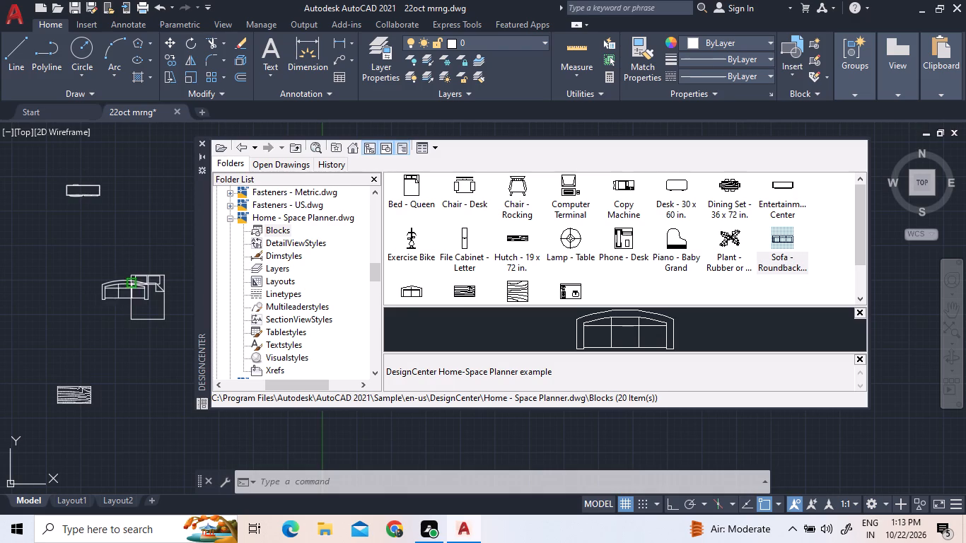
left_click_drag(122, 281, 64, 255)
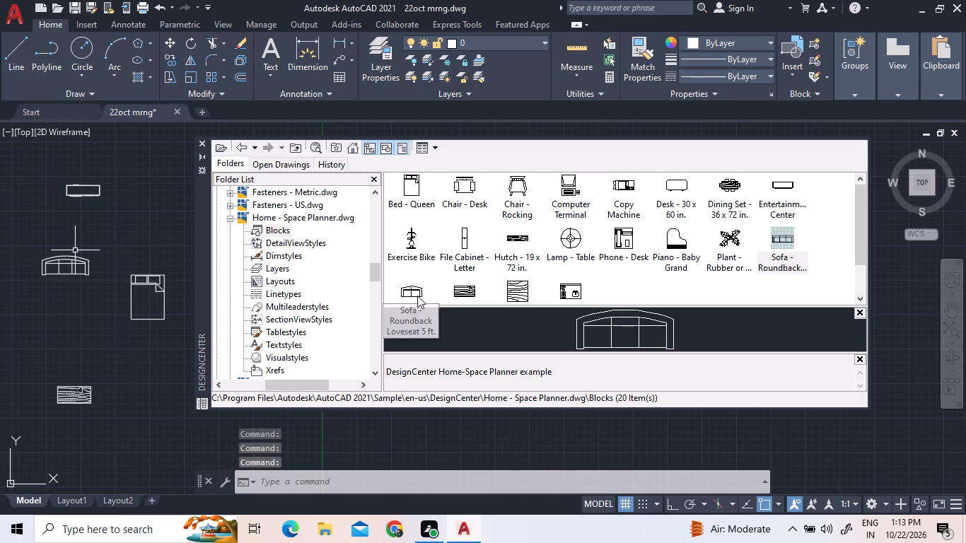
left_click_drag(416, 295, 35, 304)
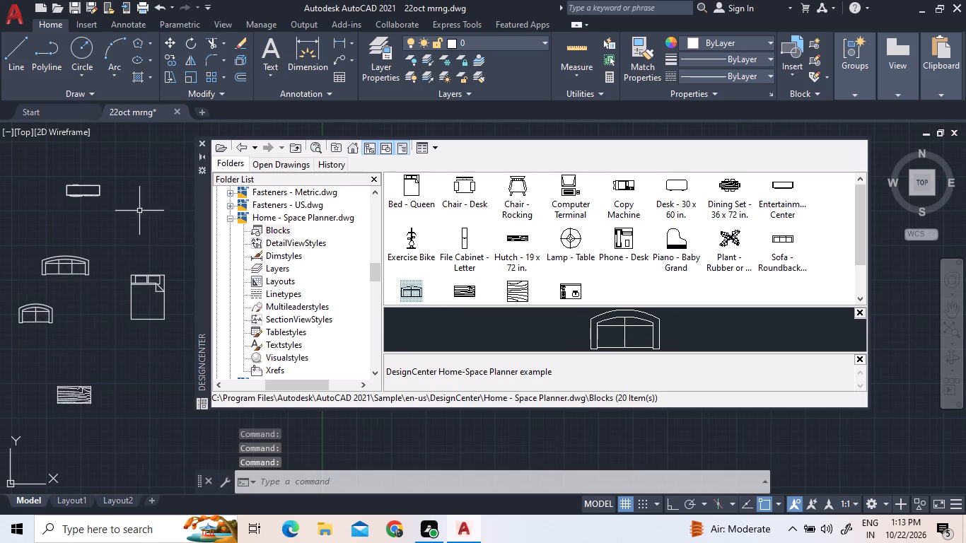
left_click(203, 144)
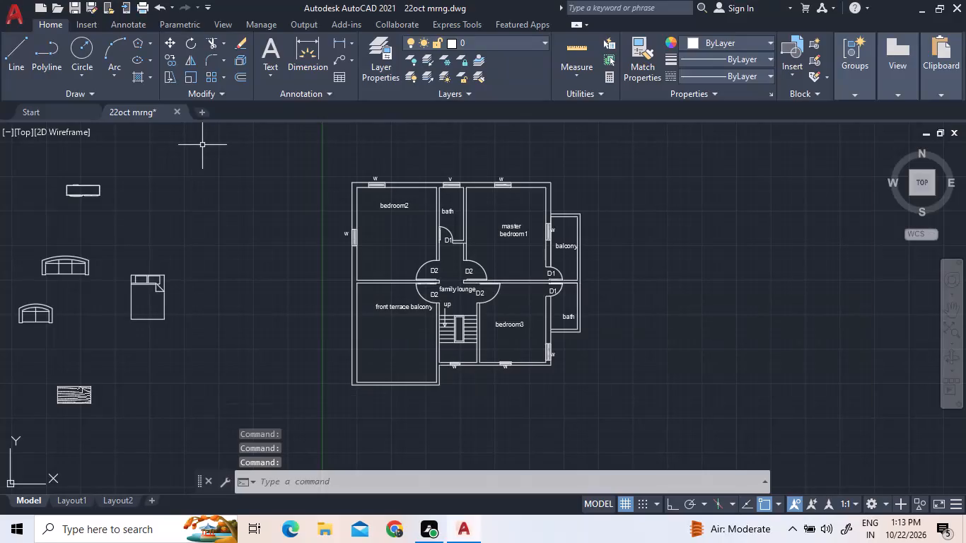
Copy the queen bed block beside the plan into bedroom2 and against the window wall at the top of master bedroom1.
left_click(180, 345)
left_click(141, 302)
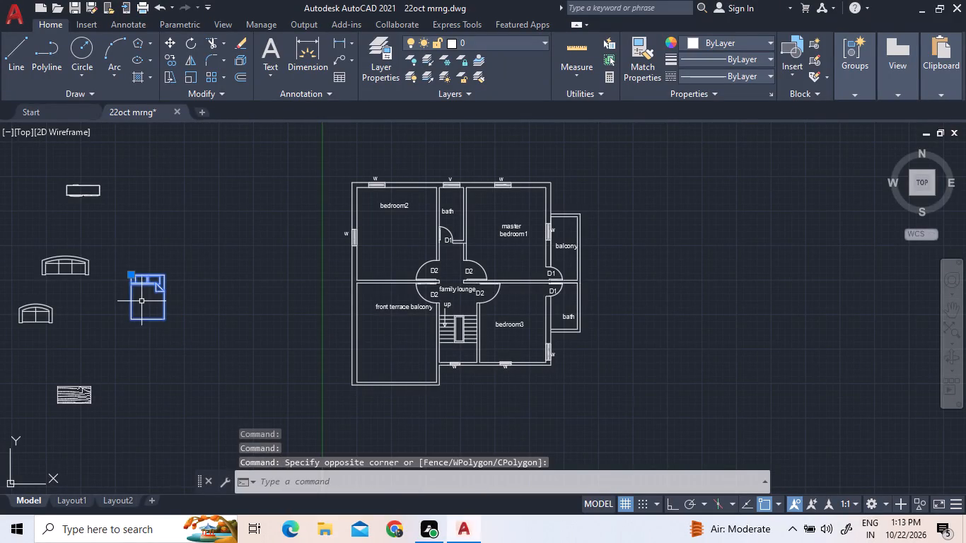
right_click(190, 231)
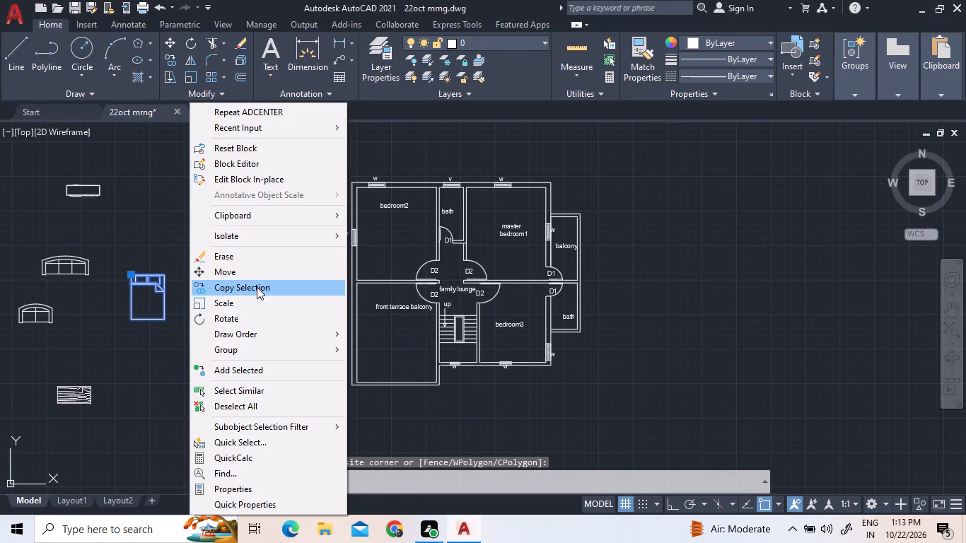
left_click(257, 287)
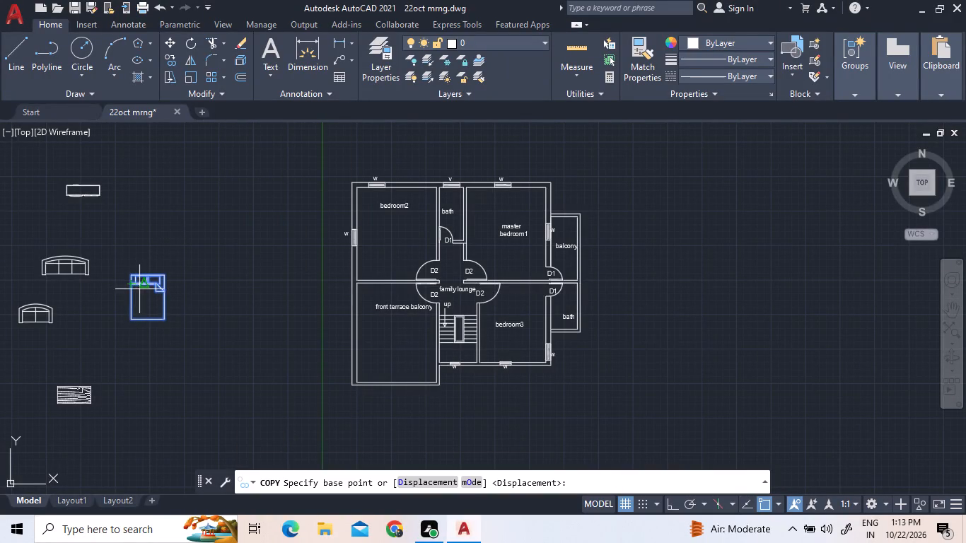
left_click(148, 288)
scroll(382, 192, "up", 1)
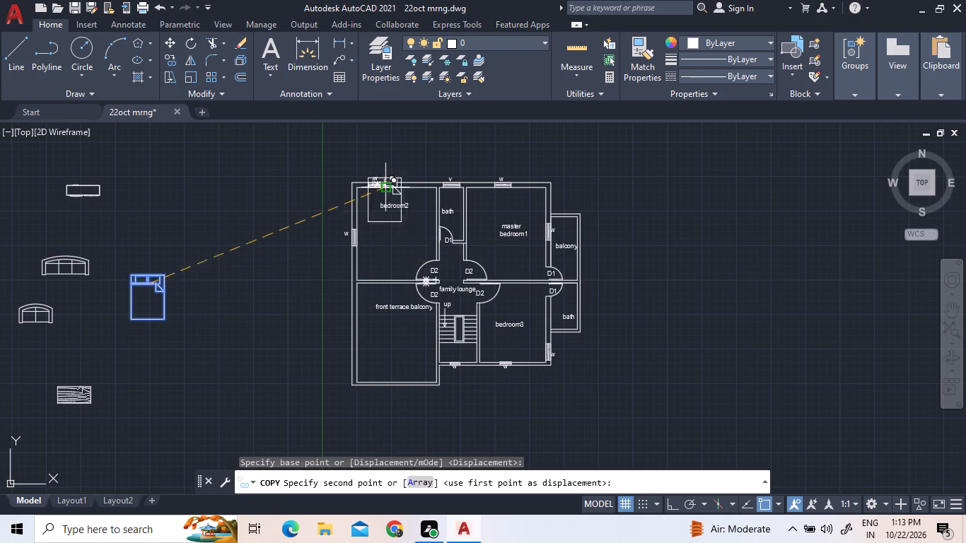
scroll(382, 192, "up", 1)
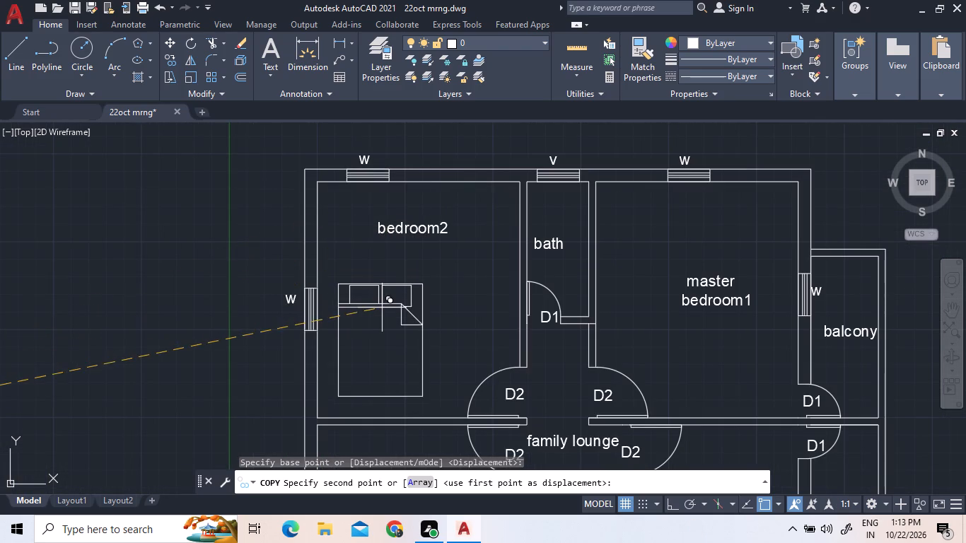
left_click(385, 275)
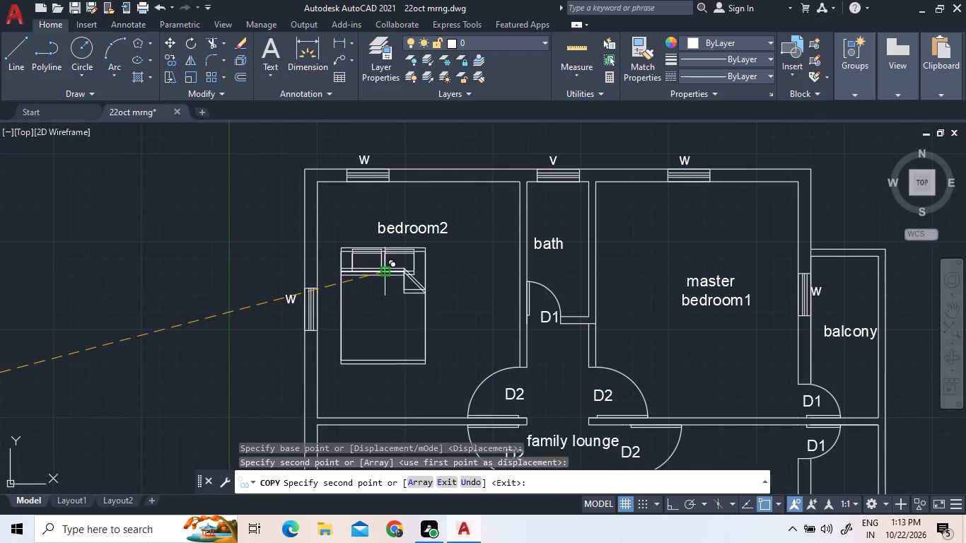
scroll(747, 205, "up", 2)
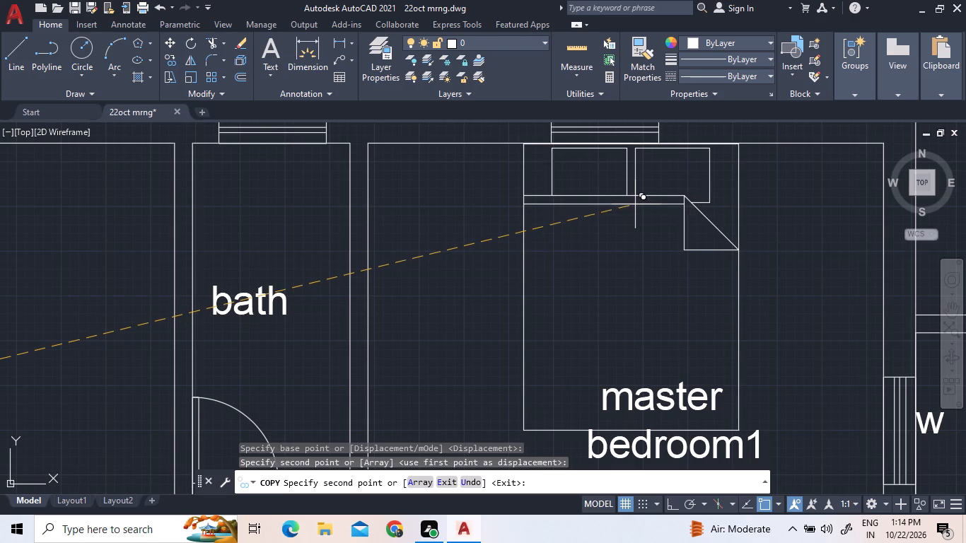
left_click(632, 204)
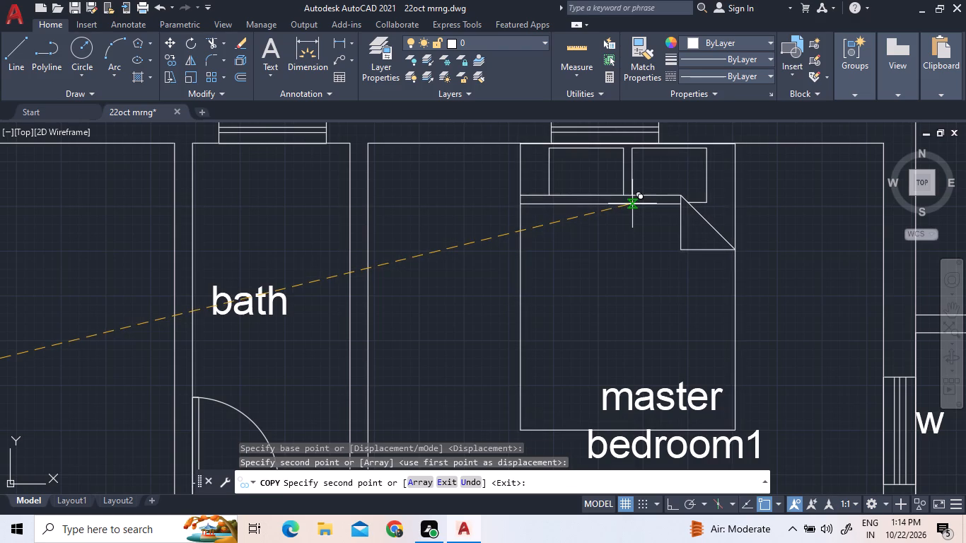
Place another copy of the queen bed in bedroom3, its foot near the lower window wall, and finish copying.
scroll(632, 204, "down", 4)
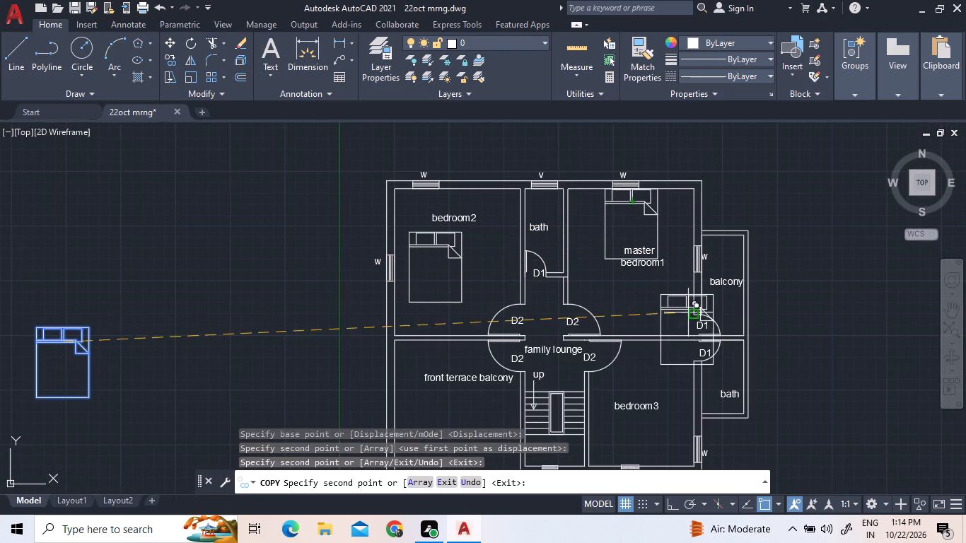
scroll(649, 285, "down", 2)
scroll(640, 354, "up", 3)
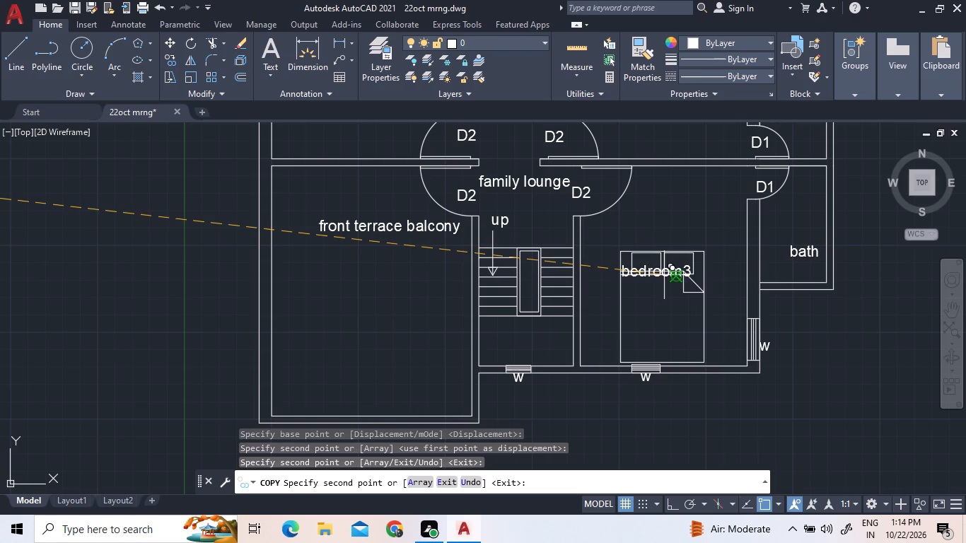
scroll(663, 278, "up", 2)
scroll(656, 267, "down", 2)
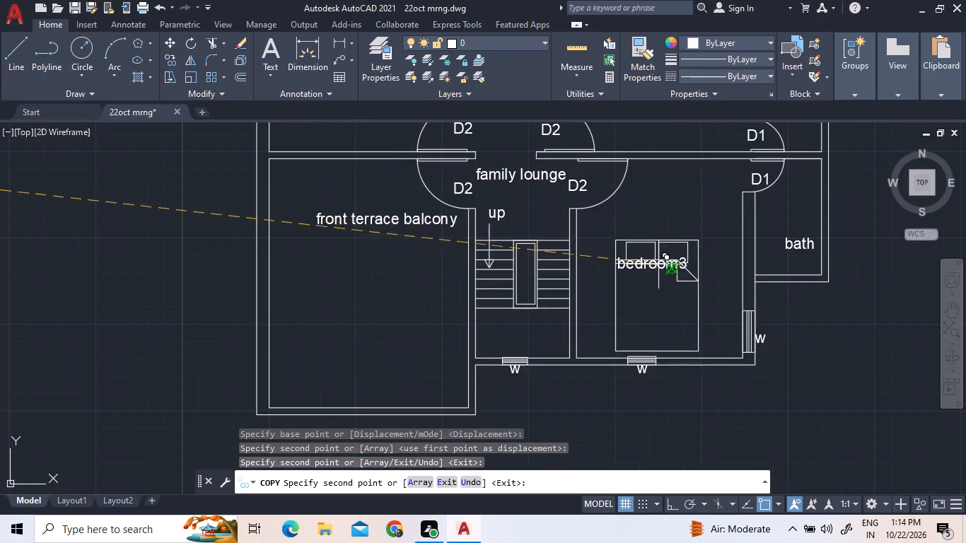
scroll(661, 271, "up", 1)
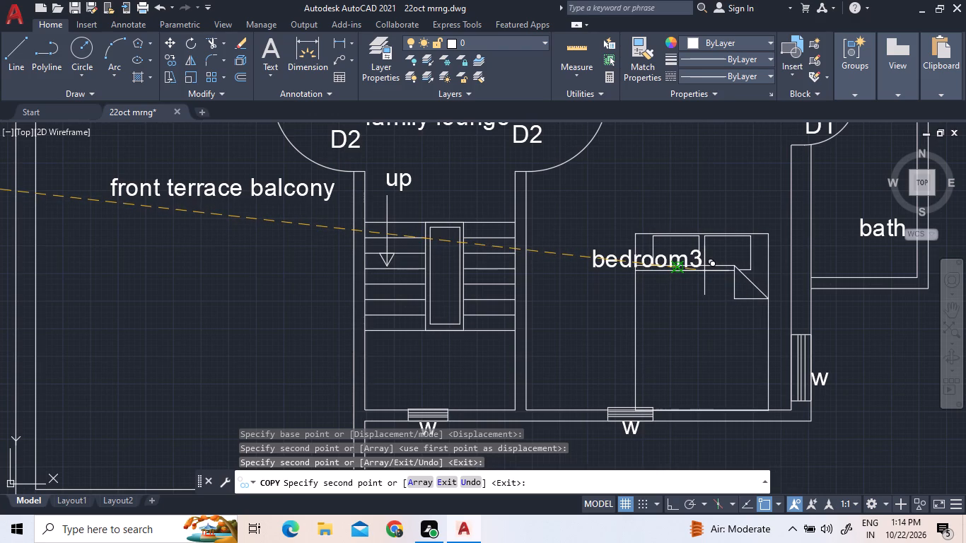
left_click(704, 269)
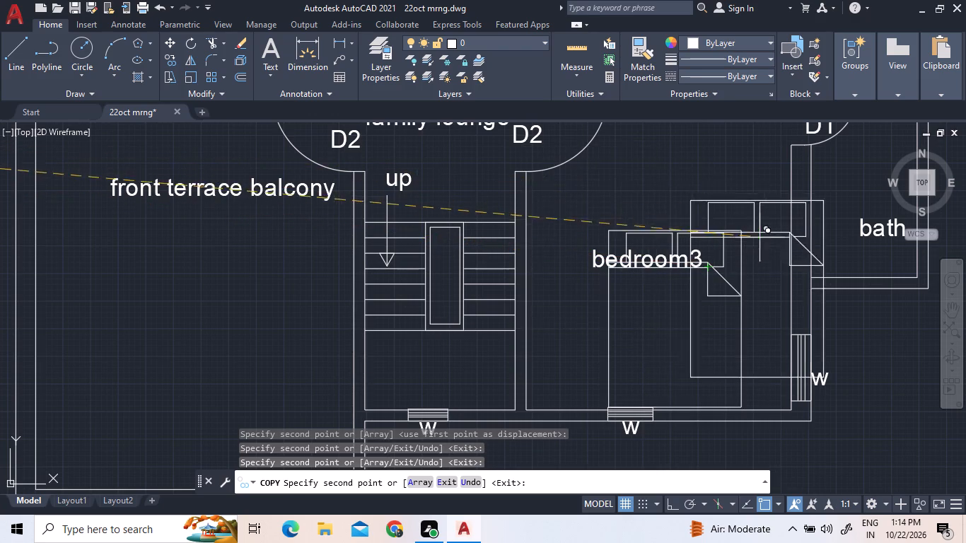
scroll(765, 244, "down", 1)
scroll(839, 266, "down", 1)
scroll(622, 267, "down", 2)
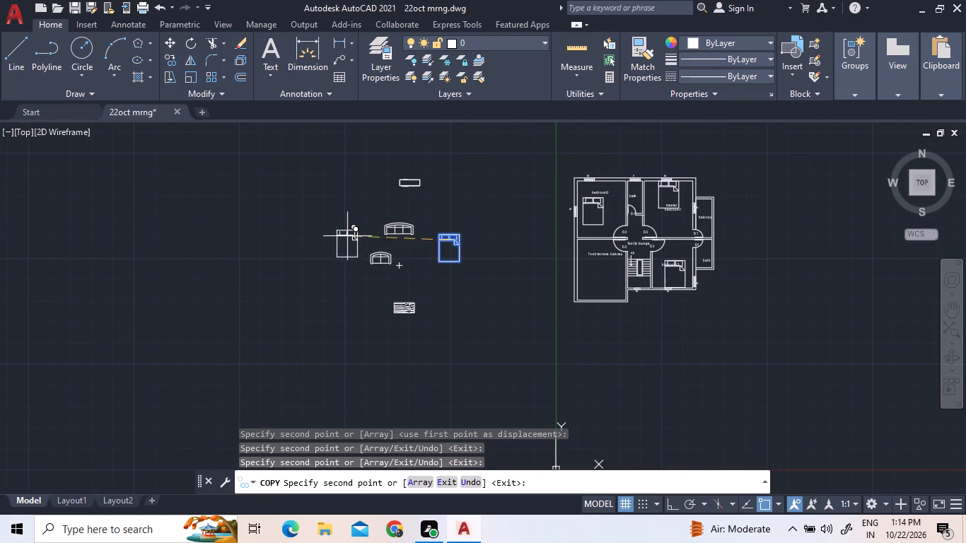
right_click(307, 218)
left_click(330, 230)
Rotate the bedroom2 bed 90 degrees about its upper-right corner with Ortho on, so its headboard faces the left window wall.
scroll(604, 213, "up", 3)
left_click(611, 232)
left_click(587, 224)
right_click(586, 224)
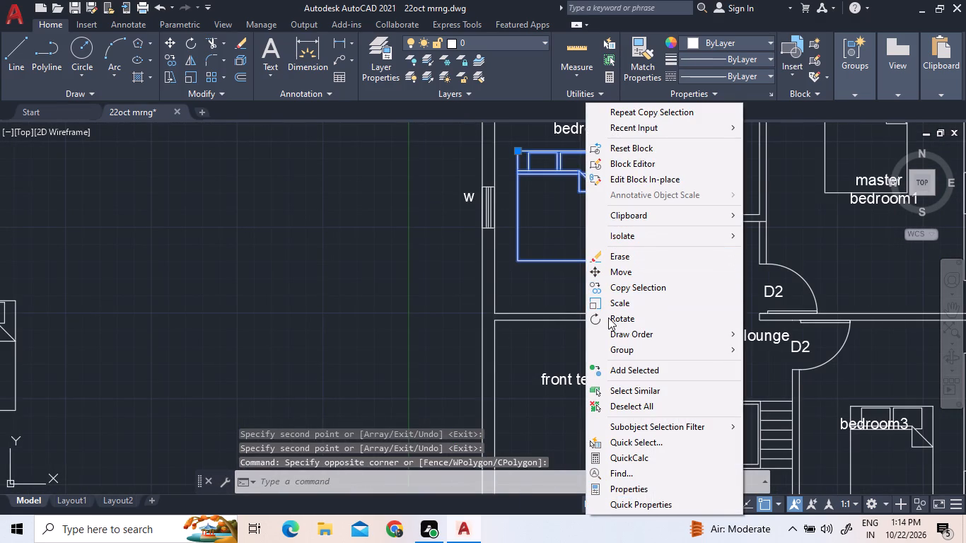
left_click(607, 318)
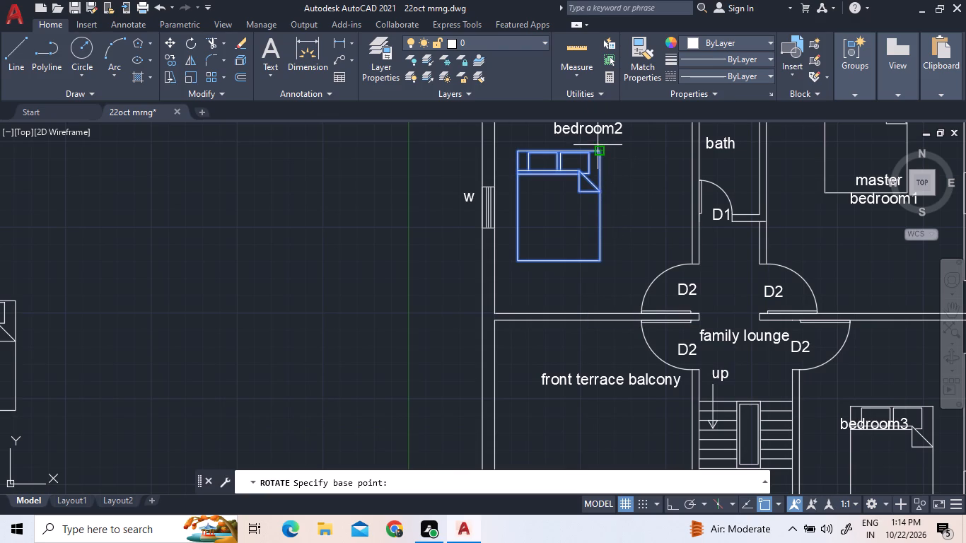
left_click(598, 152)
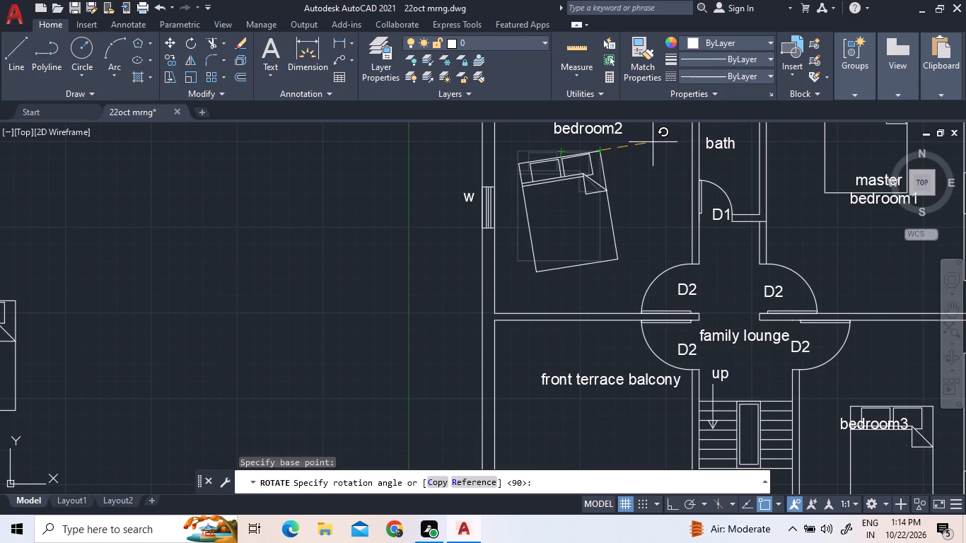
key("F8")
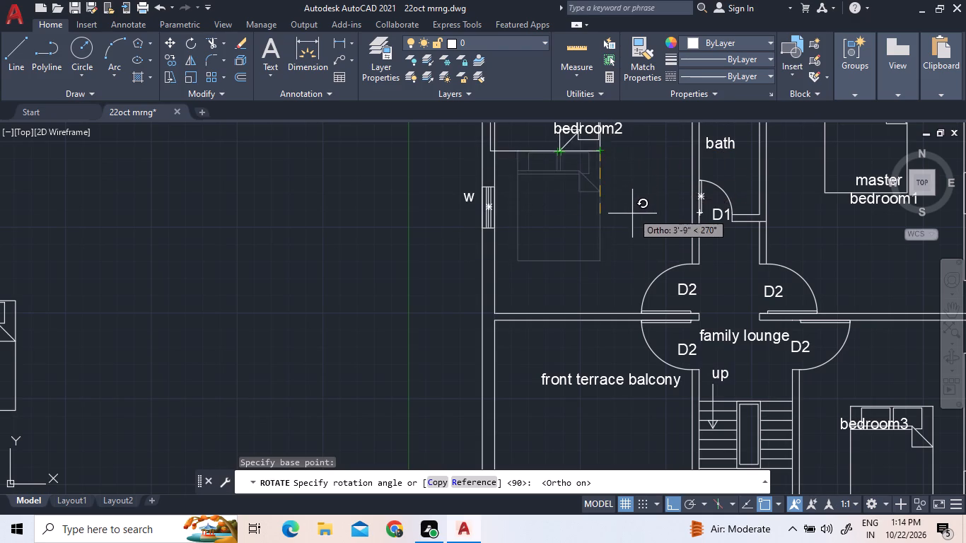
scroll(632, 219, "down", 2)
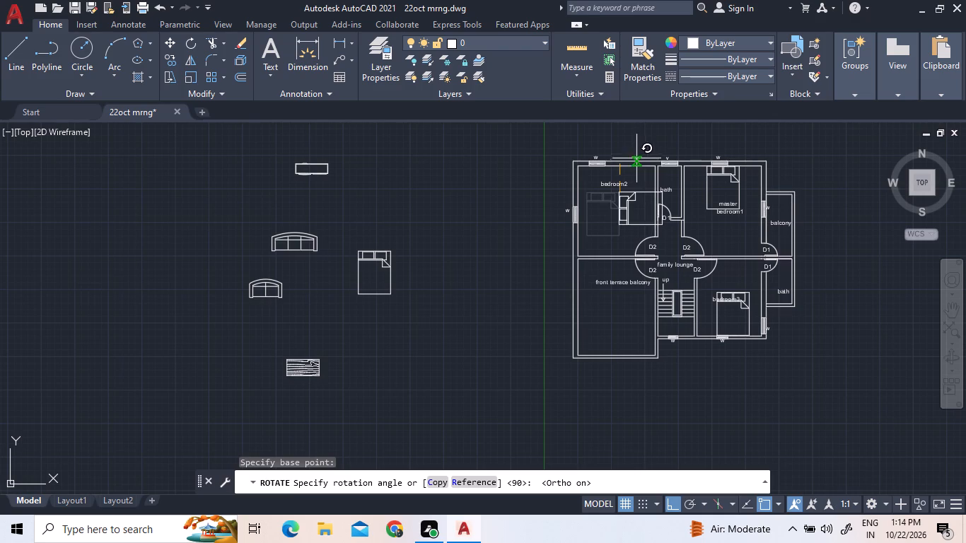
left_click(640, 146)
Move the rotated bed straight left by the midpoint of its headboard until it sits against bedroom2's left window wall.
left_click(634, 214)
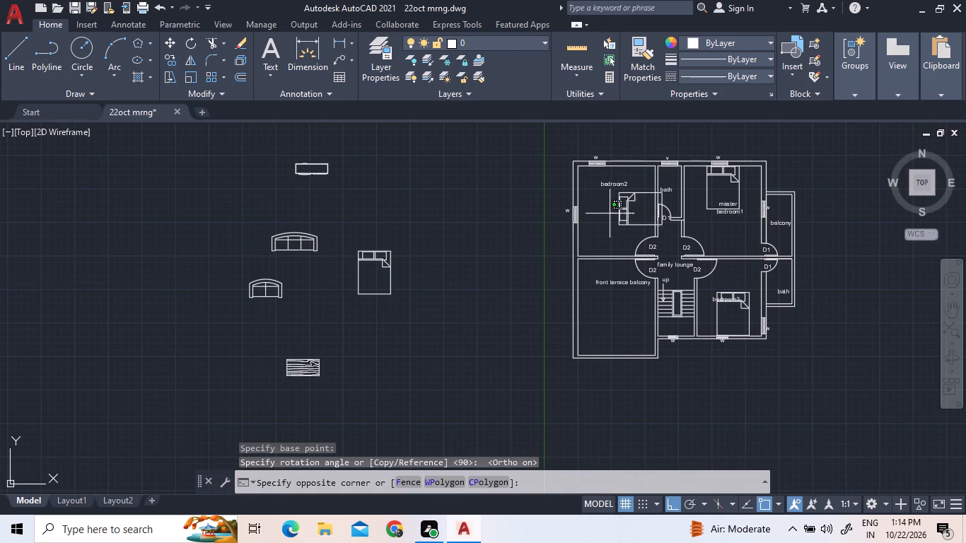
left_click(600, 214)
scroll(612, 214, "up", 3)
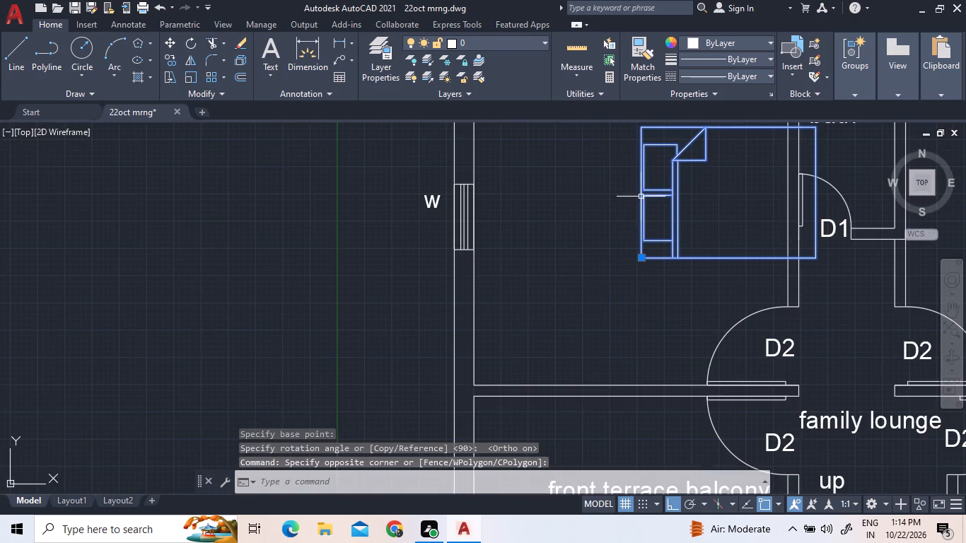
scroll(642, 195, "up", 2)
right_click(642, 194)
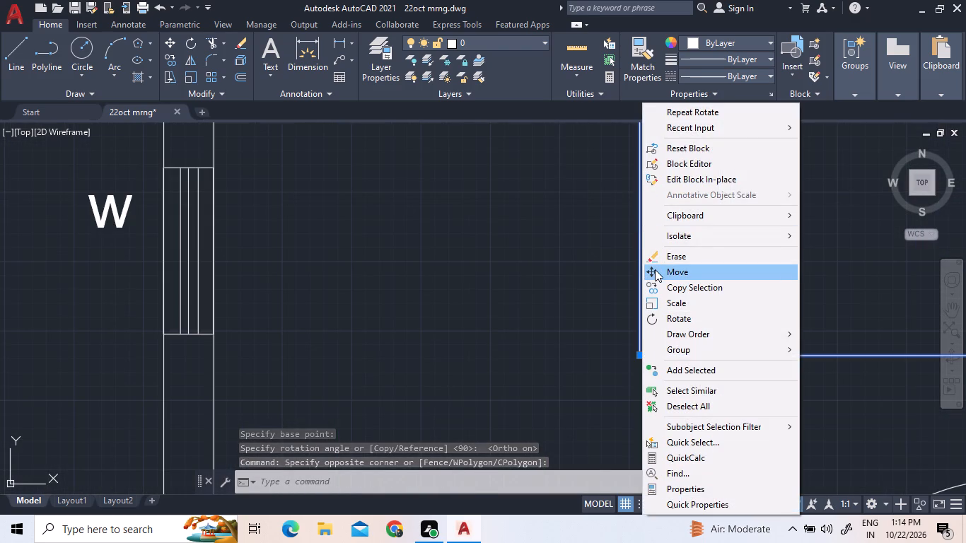
left_click(655, 269)
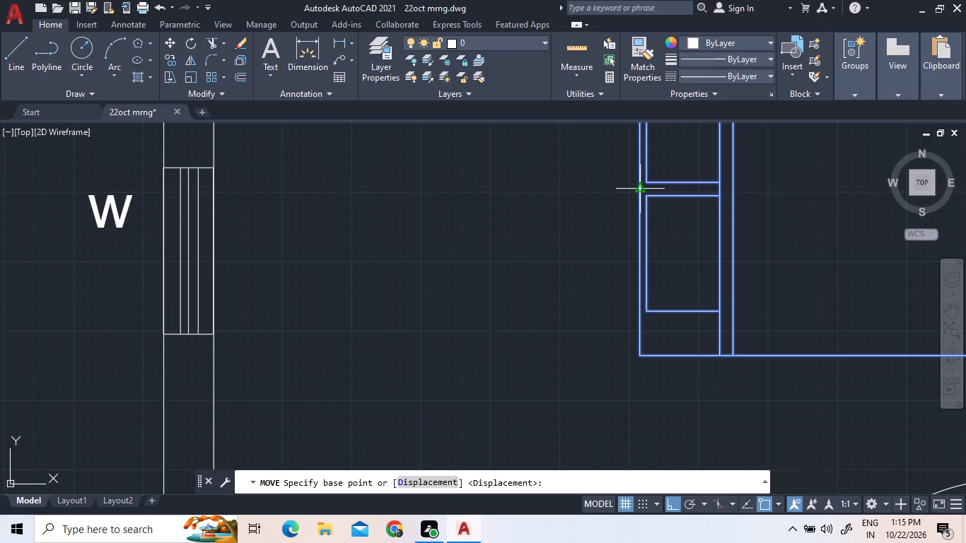
left_click(640, 187)
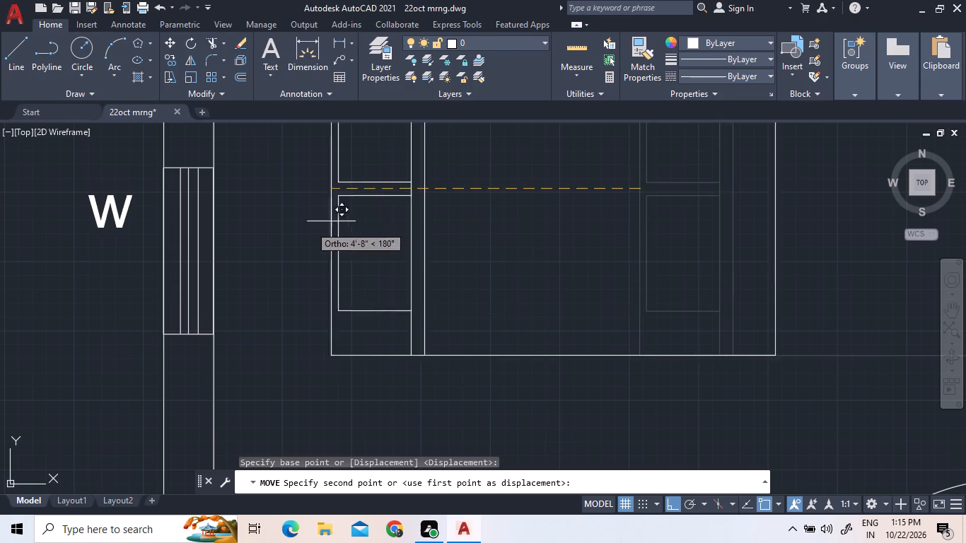
scroll(212, 196, "up", 4)
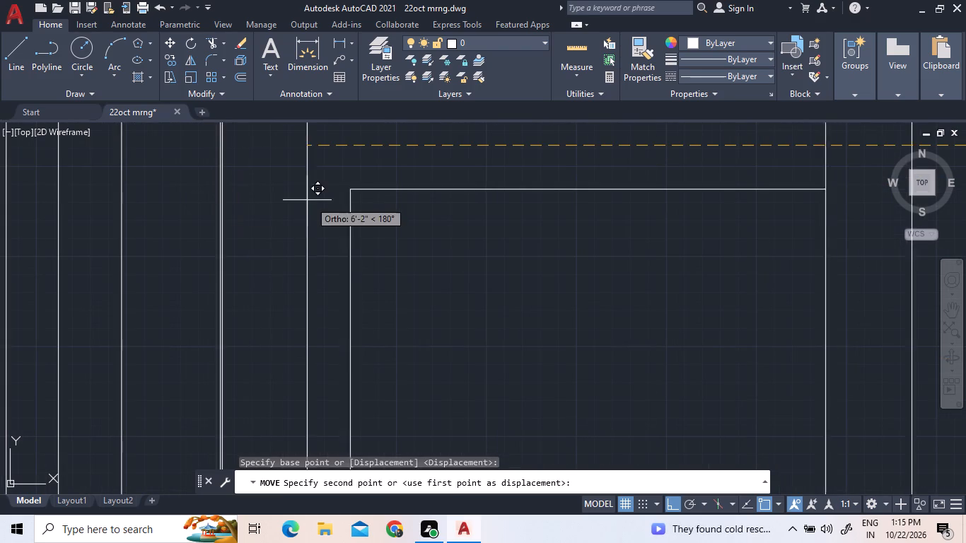
scroll(235, 204, "up", 4)
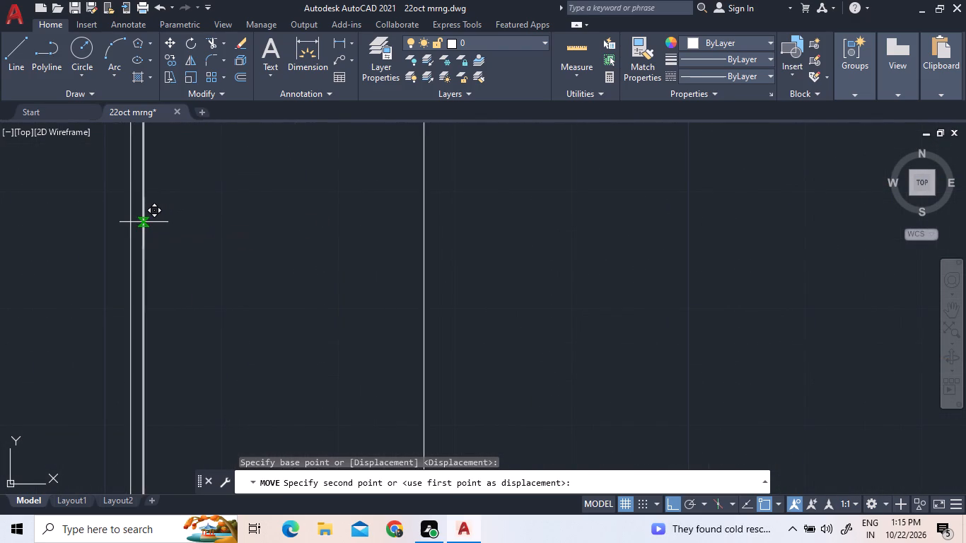
left_click(143, 222)
scroll(513, 222, "down", 9)
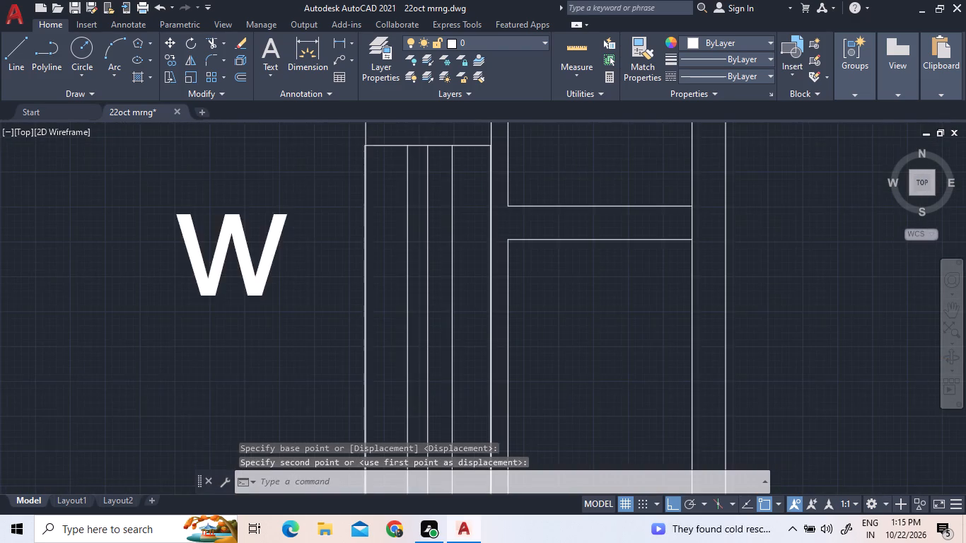
scroll(513, 222, "down", 3)
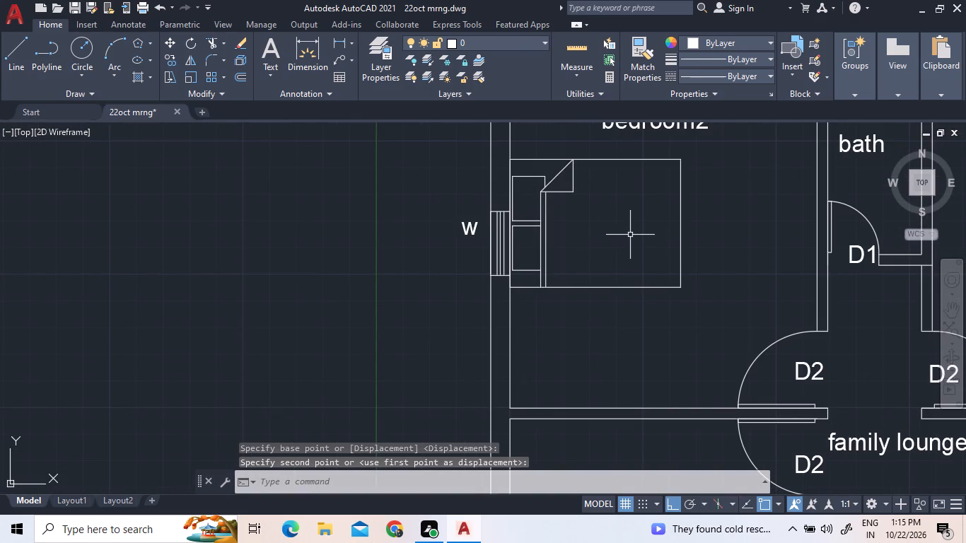
Mirror the bedroom3 bed about its lower edge at the foot, erasing the source object.
scroll(630, 235, "down", 2)
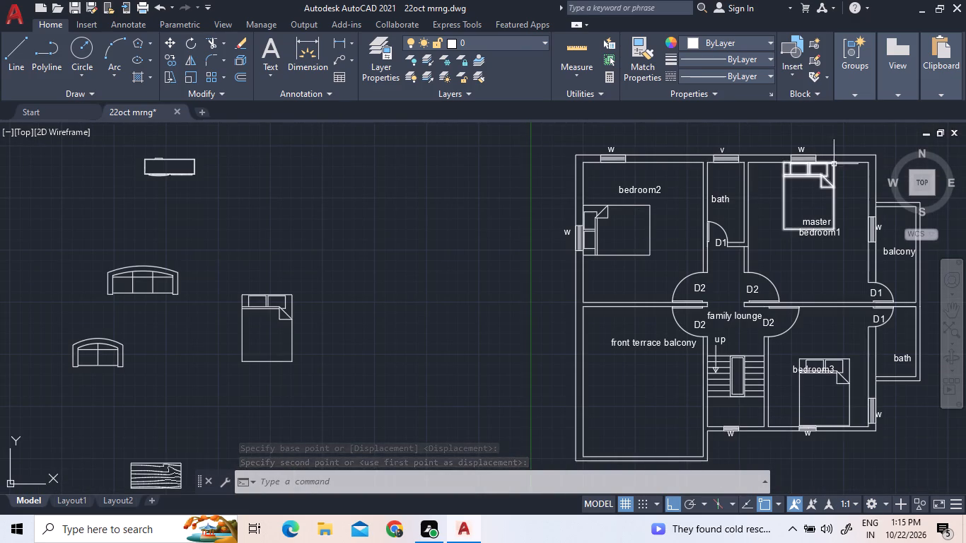
scroll(837, 158, "up", 4)
scroll(803, 169, "down", 4)
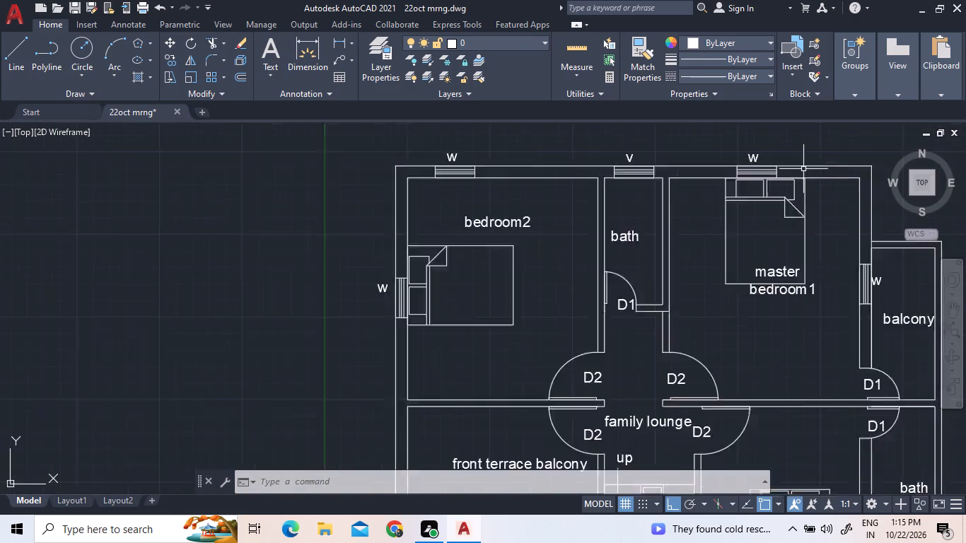
scroll(822, 490, "up", 2)
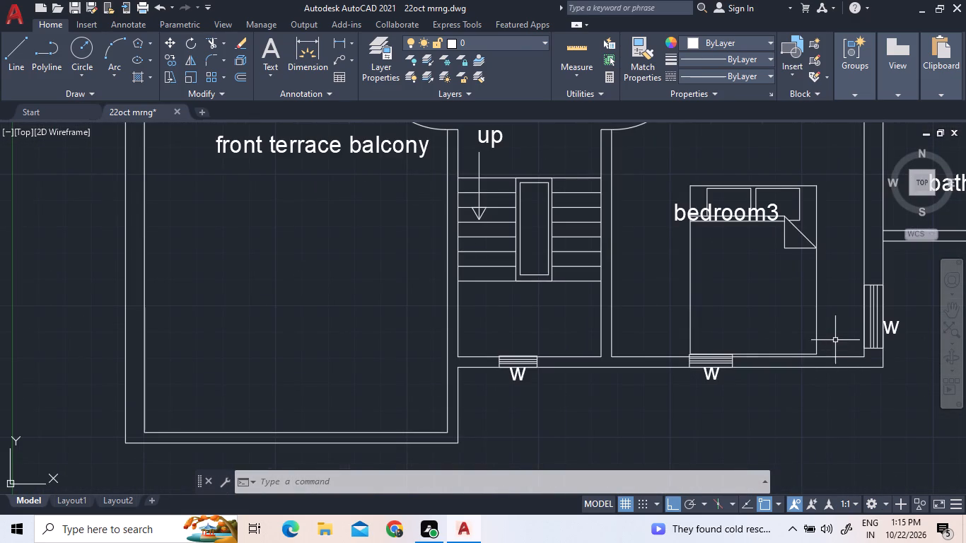
left_click(831, 334)
left_click(754, 317)
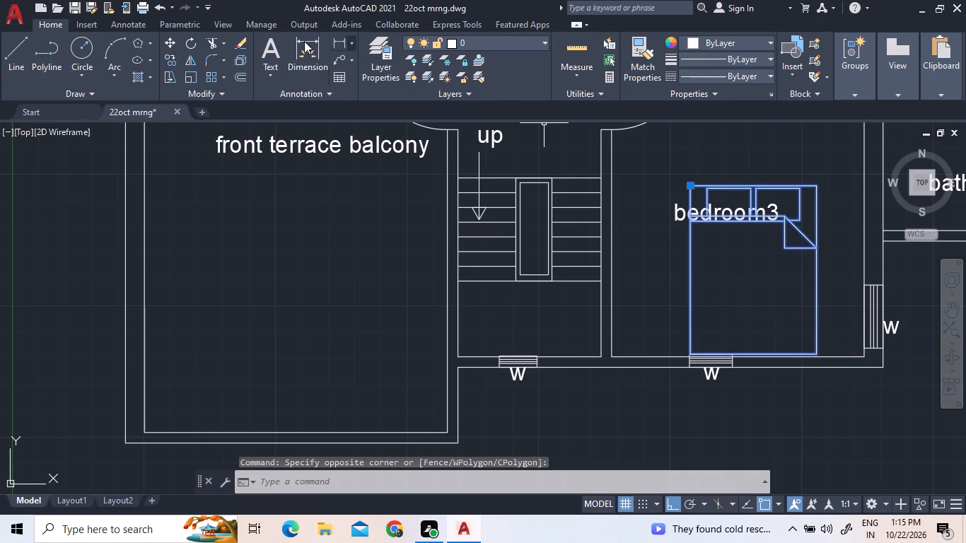
left_click(190, 62)
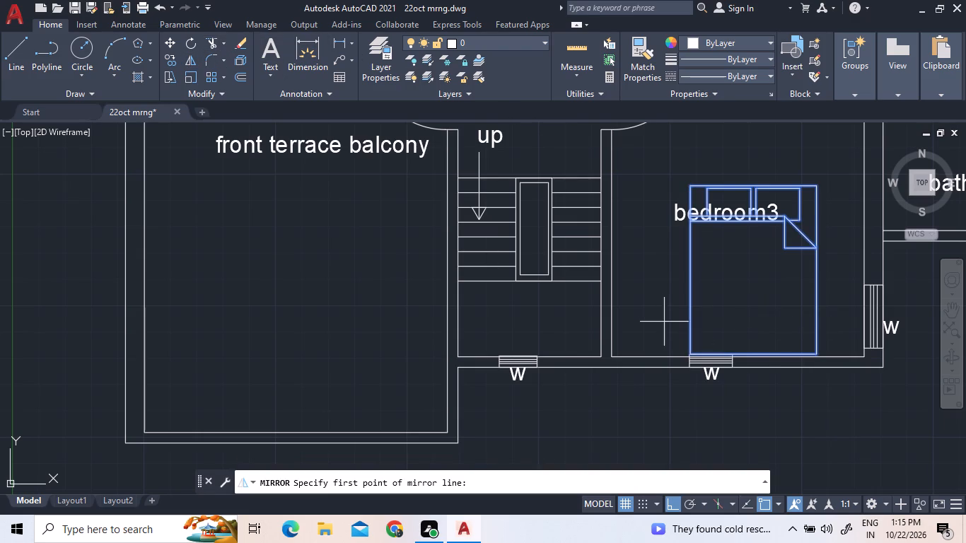
scroll(803, 375, "up", 3)
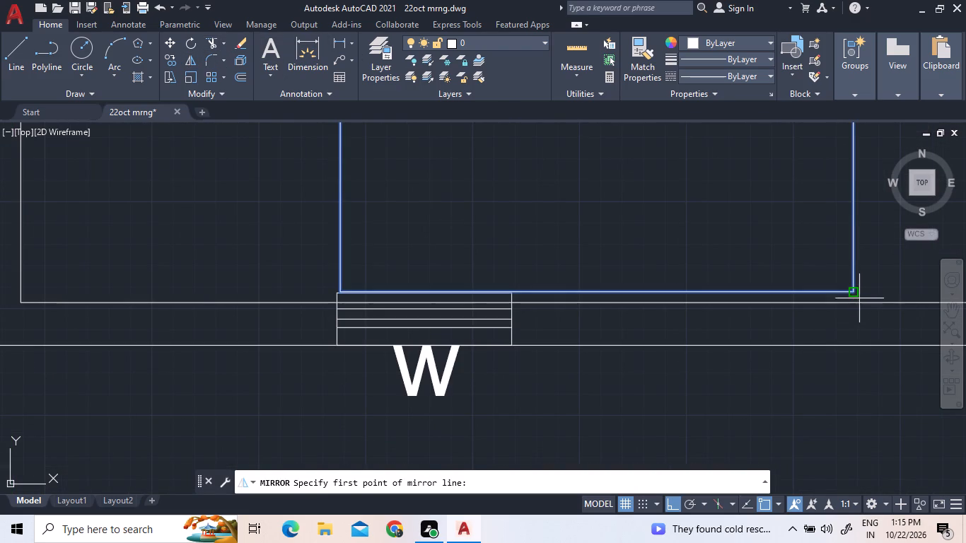
left_click(856, 293)
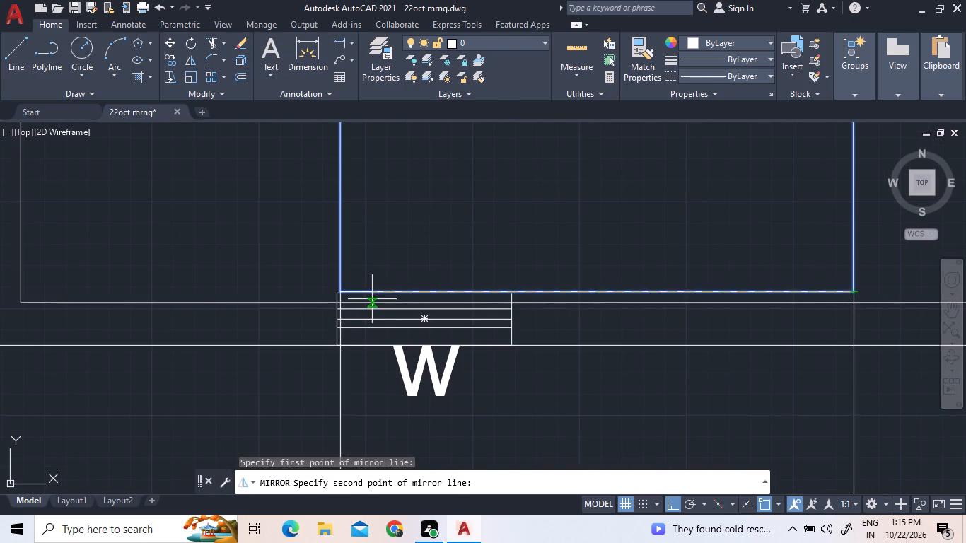
scroll(332, 284, "up", 3)
scroll(386, 329, "up", 3)
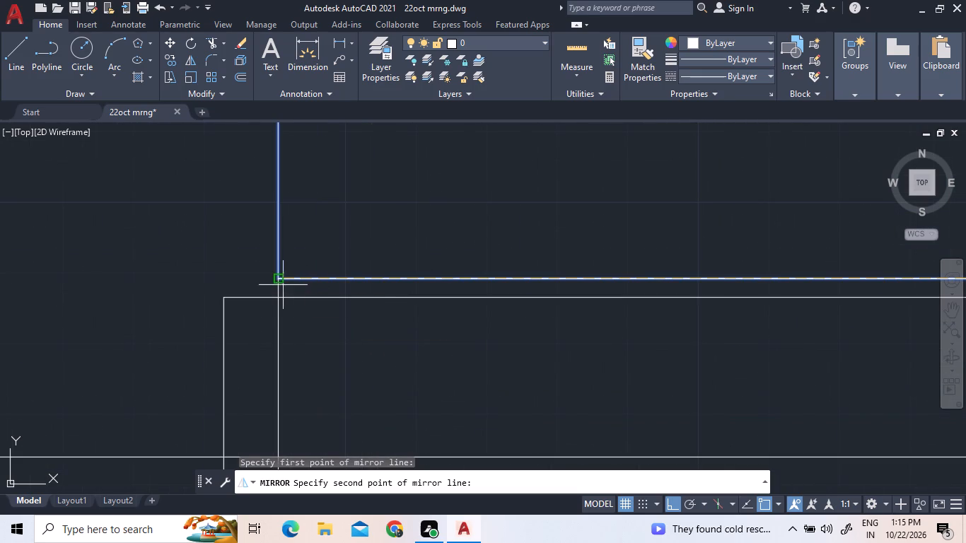
left_click(277, 280)
scroll(345, 256, "down", 2)
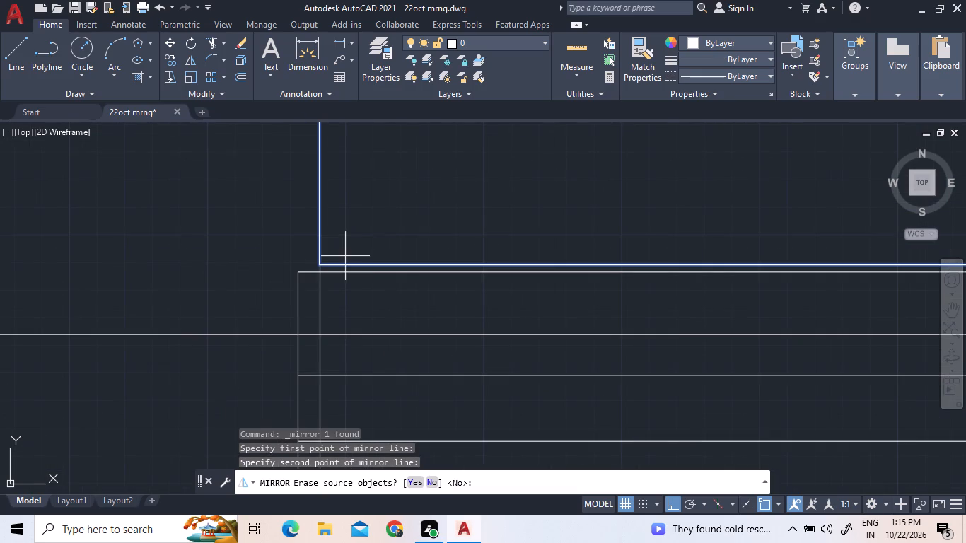
left_click(412, 484)
Move the mirrored bed straight up by its headboard midpoint until the headboard sits against bedroom3's lower window wall.
scroll(385, 189, "down", 4)
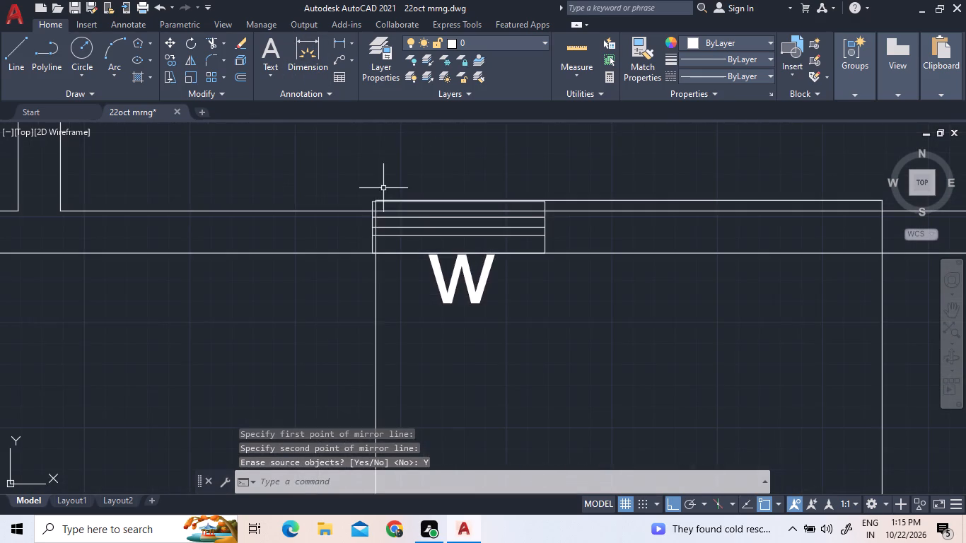
scroll(431, 252, "down", 3)
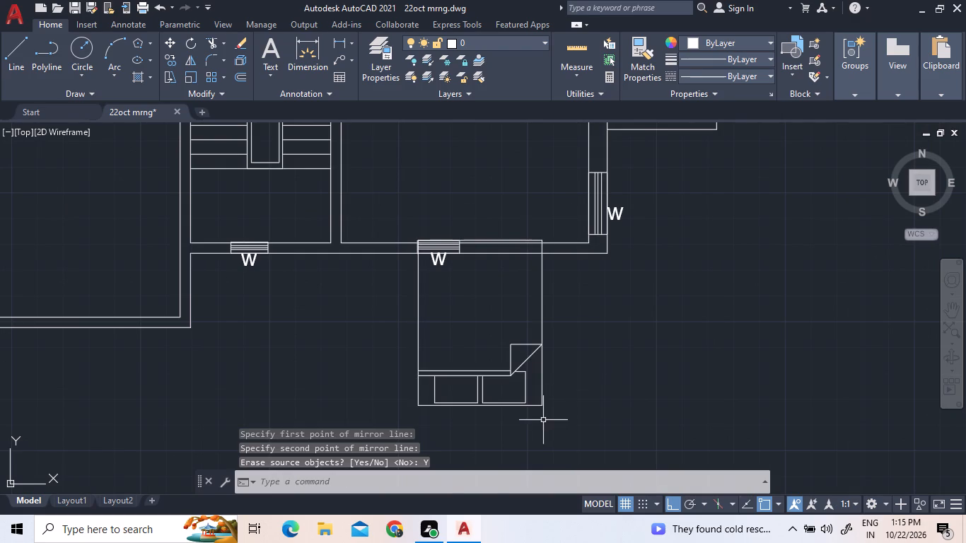
left_click(543, 420)
left_click(512, 380)
right_click(512, 378)
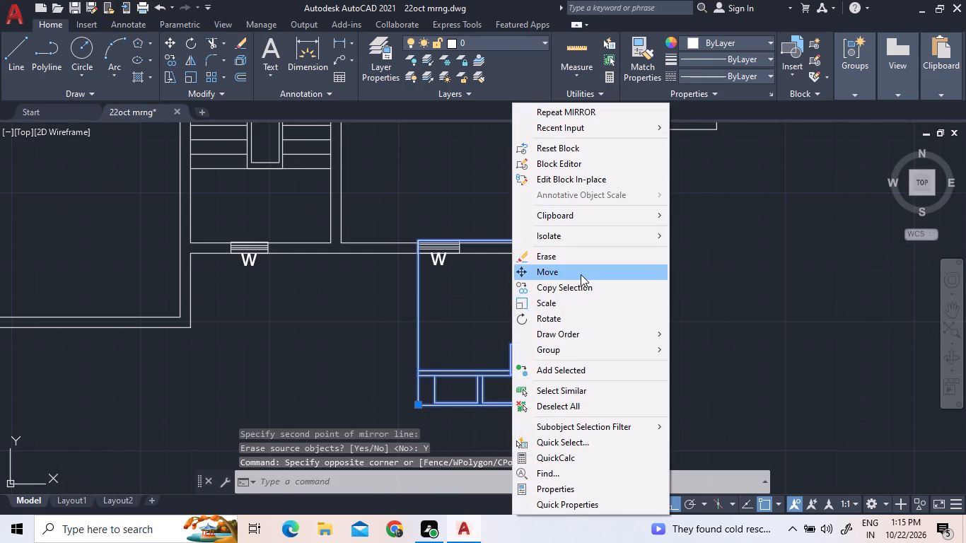
left_click(581, 274)
scroll(470, 409, "up", 3)
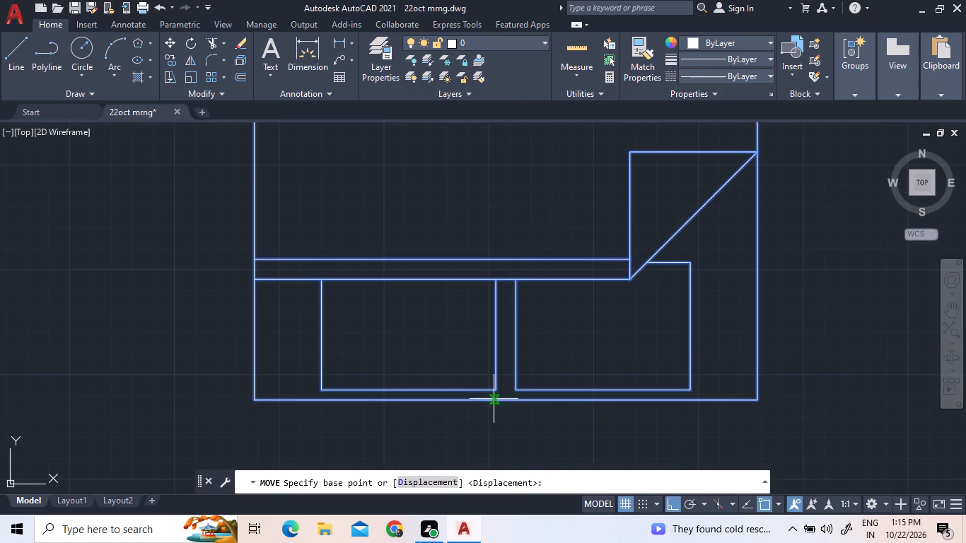
left_click(509, 399)
scroll(535, 290, "down", 8)
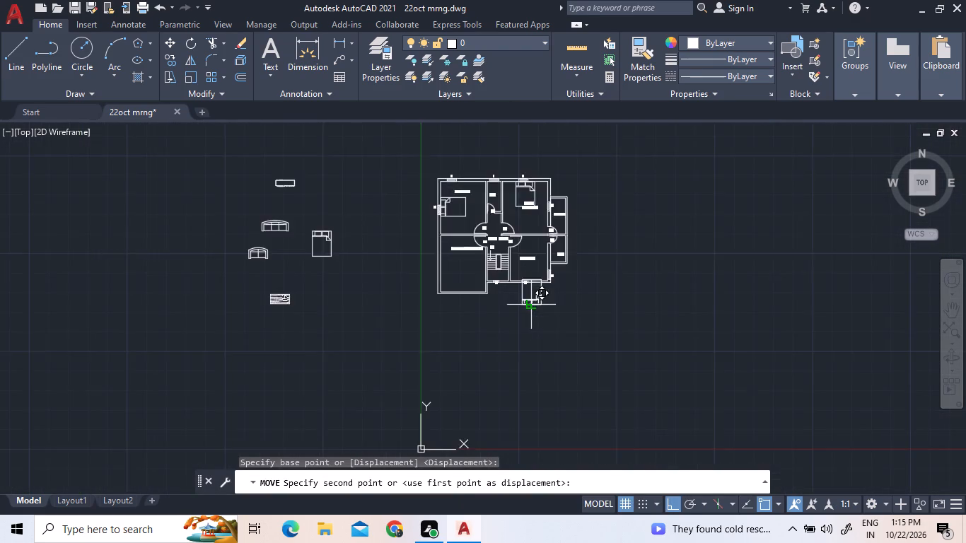
scroll(531, 290, "up", 8)
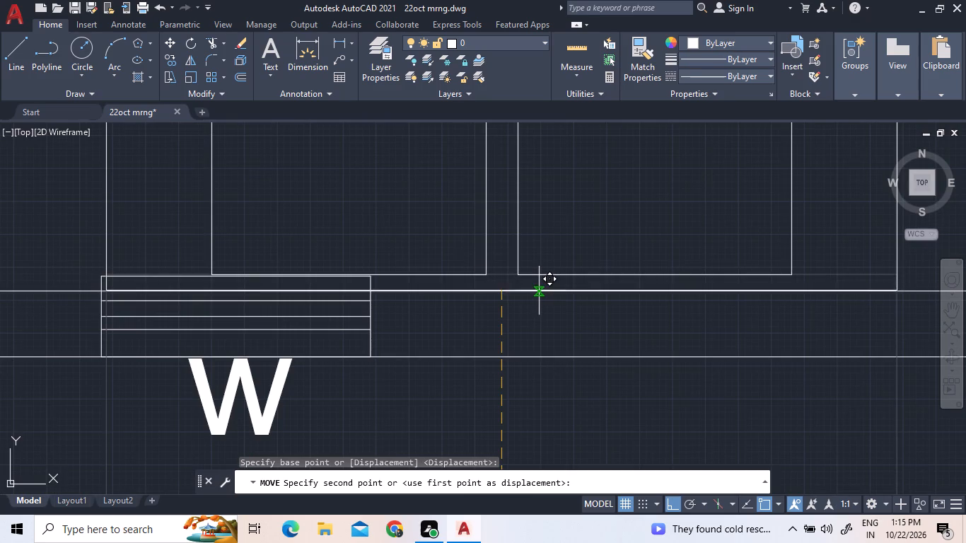
scroll(539, 291, "up", 3)
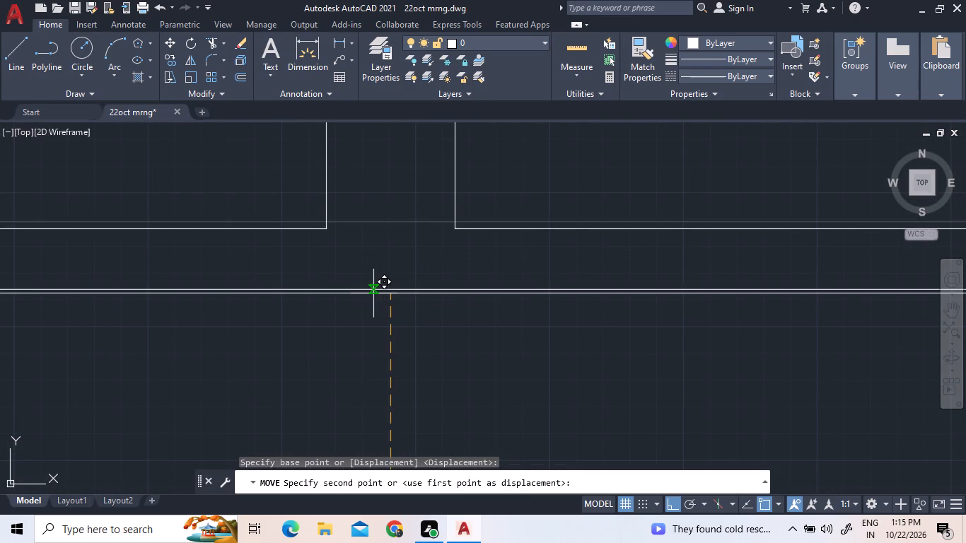
left_click(387, 289)
Trim the top line and both side ends of bedroom3's lower window that project past the wall's inner face.
scroll(583, 262, "down", 4)
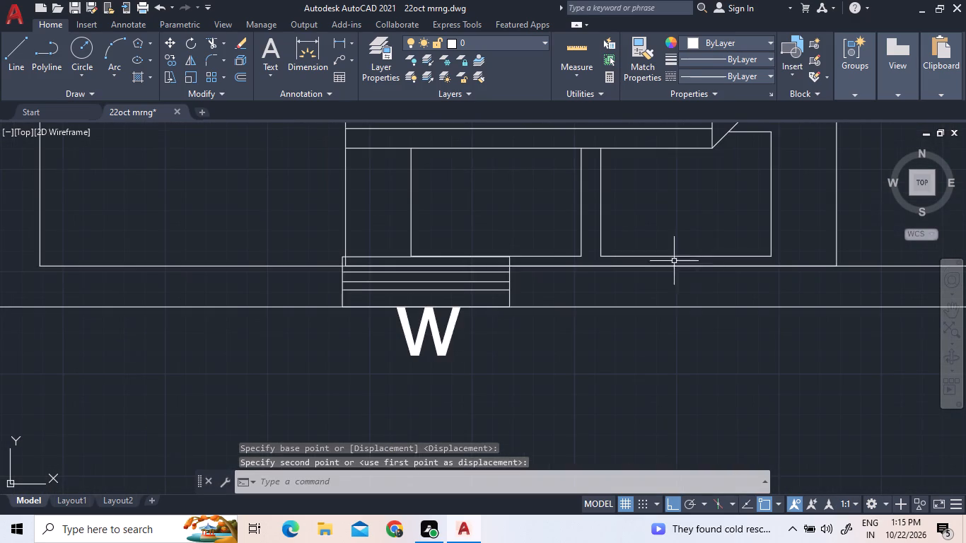
scroll(459, 271, "up", 3)
left_click_drag(677, 235, 670, 236)
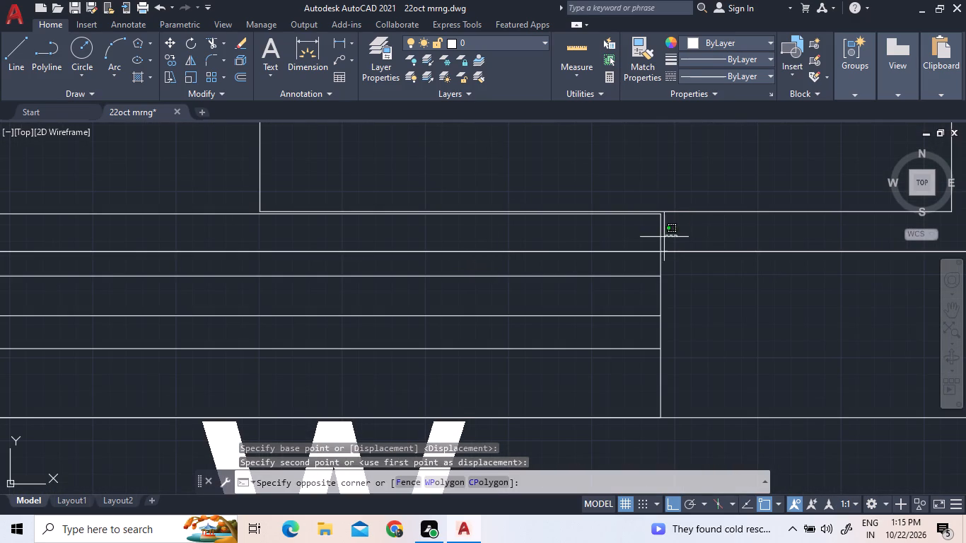
left_click(734, 238)
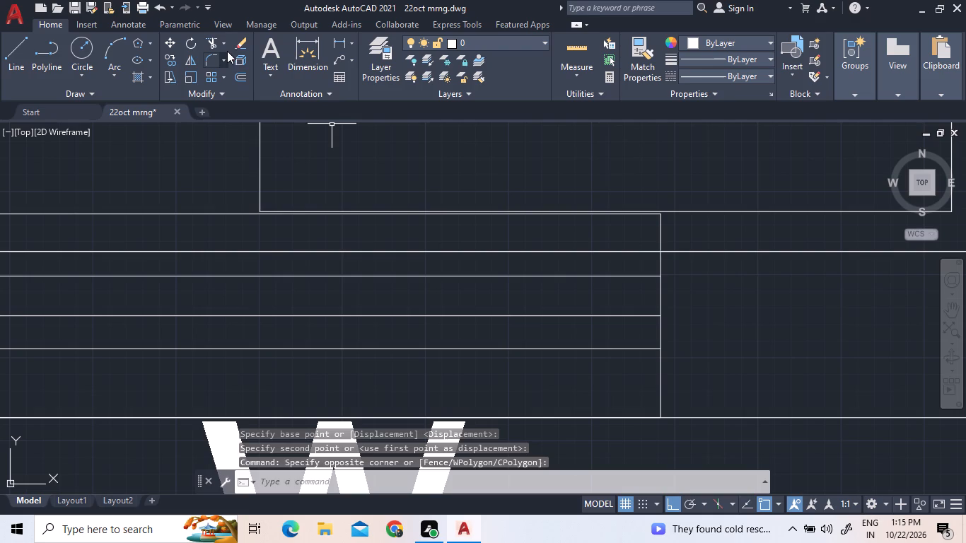
left_click(214, 45)
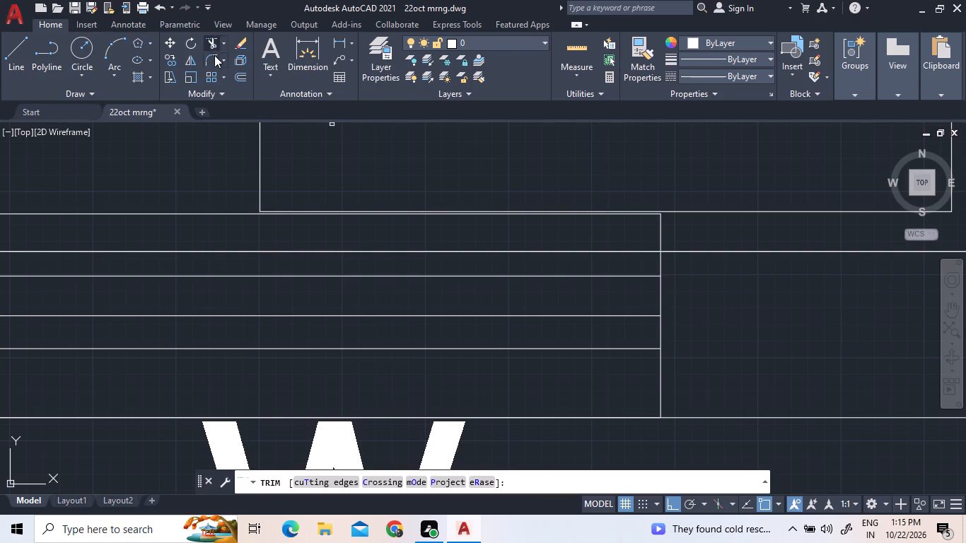
left_click(233, 213)
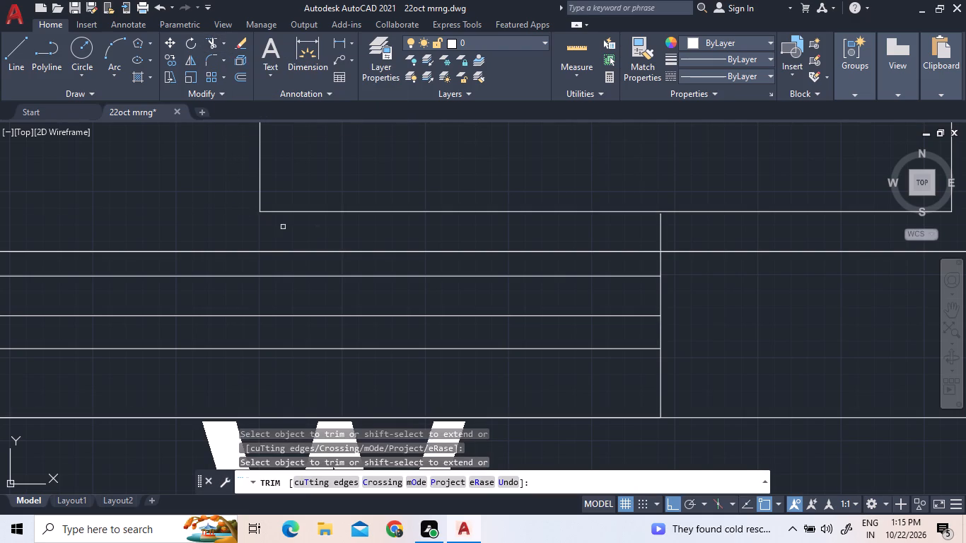
left_click(663, 227)
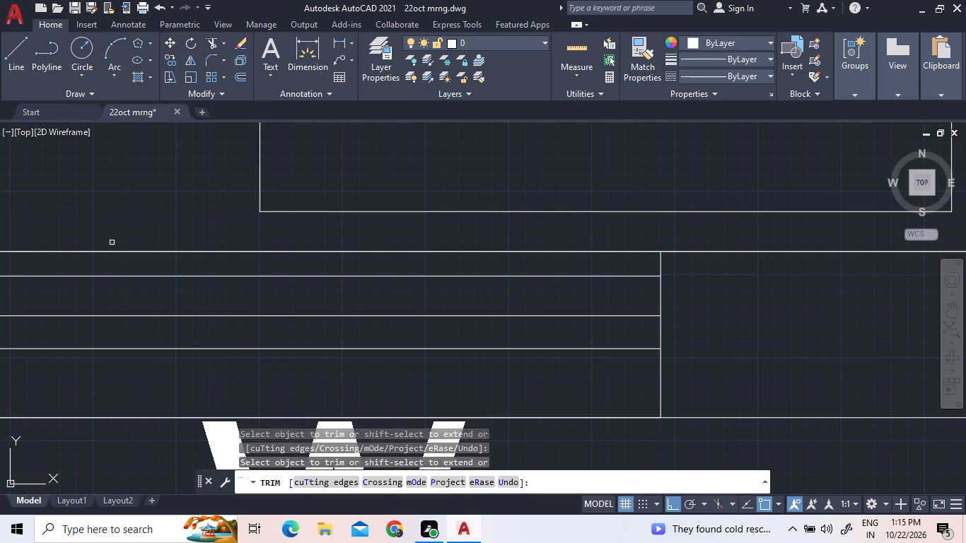
scroll(120, 245, "down", 2)
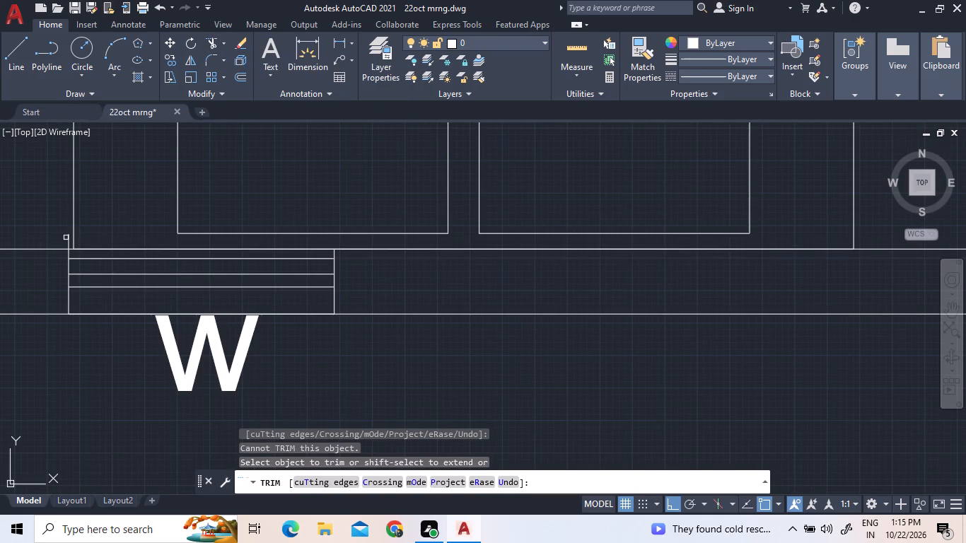
left_click(66, 238)
scroll(315, 259, "down", 3)
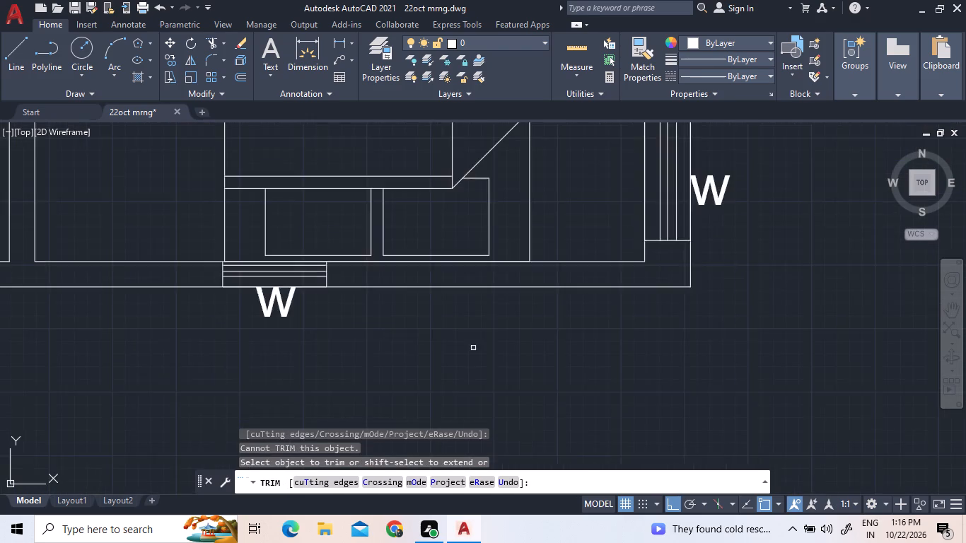
scroll(479, 353, "down", 1)
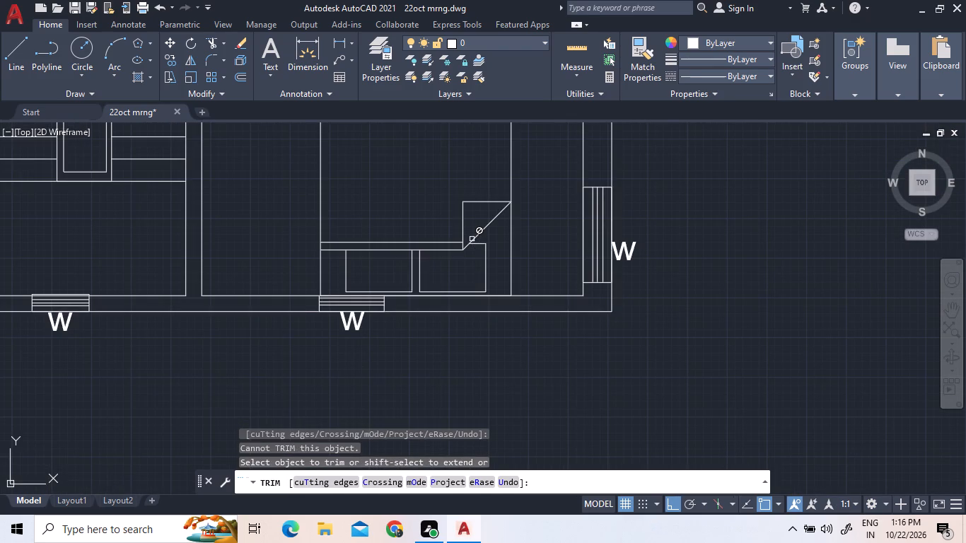
scroll(477, 257, "down", 1)
scroll(545, 325, "down", 1)
middle_click_drag(477, 271, 475, 325)
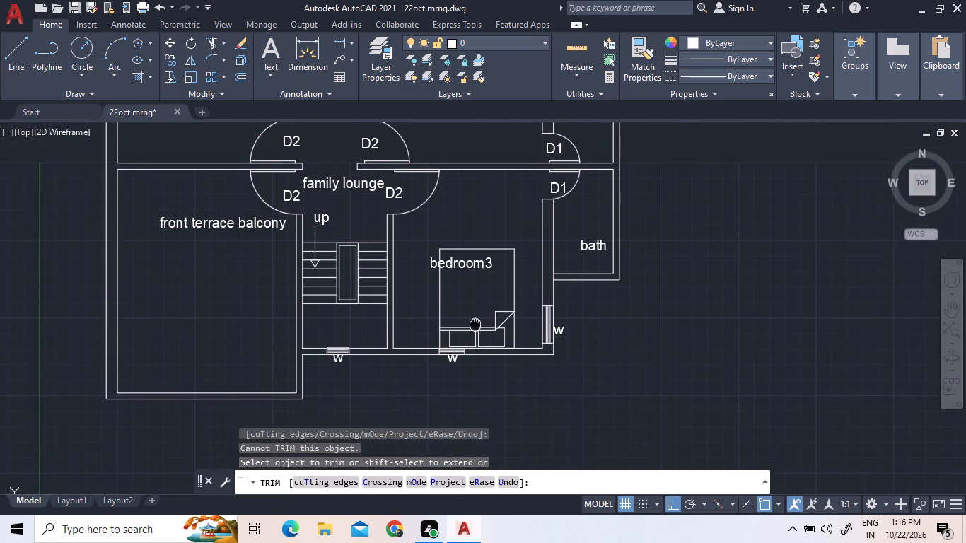
middle_click_drag(475, 325, 475, 325)
scroll(484, 236, "down", 2)
scroll(433, 108, "up", 1)
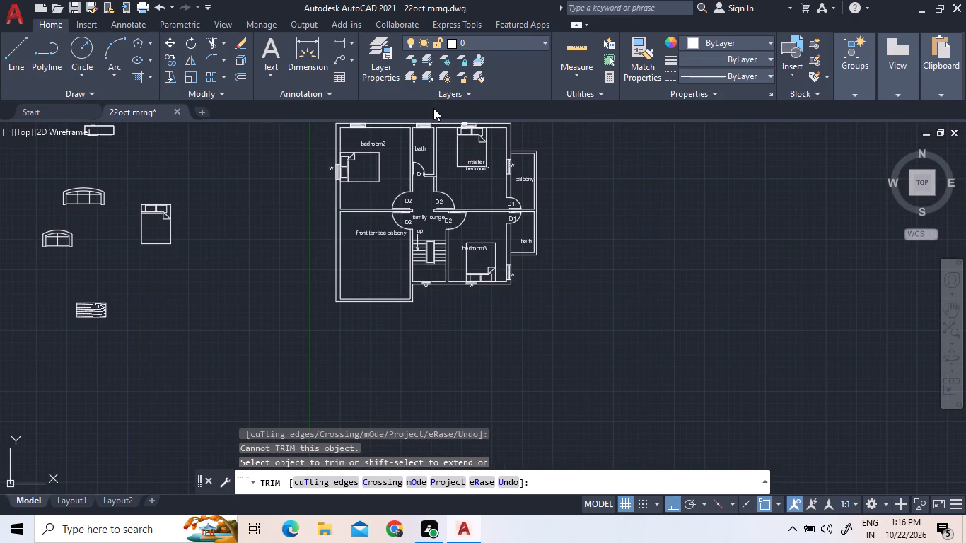
scroll(433, 108, "up", 1)
scroll(468, 158, "up", 3)
right_click_drag(507, 232, 506, 239)
Move the "master bedroom1" label up and left with Ortho off so it sits in the middle of the bed.
left_click(533, 243)
left_click(521, 165)
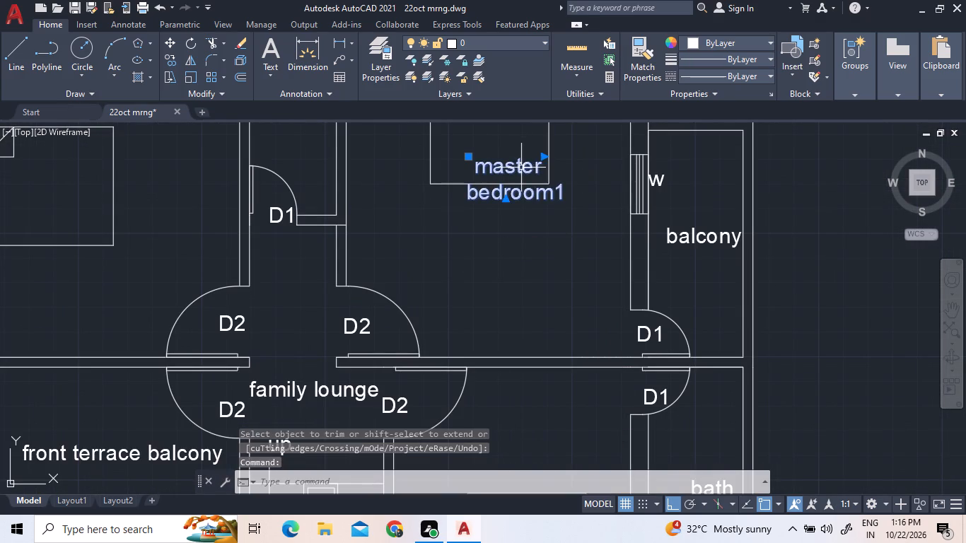
right_click(520, 199)
scroll(564, 271, "up", 1)
left_click(565, 270)
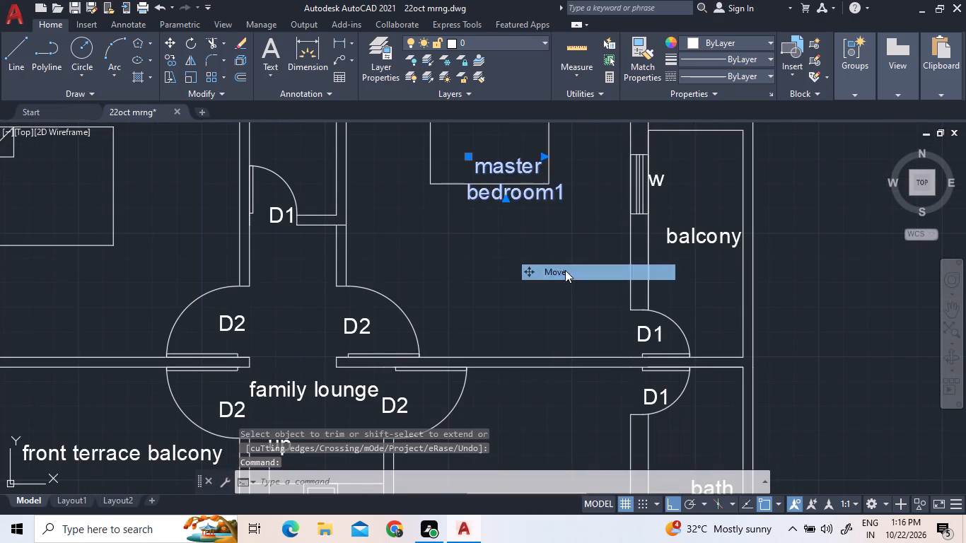
left_click(505, 192)
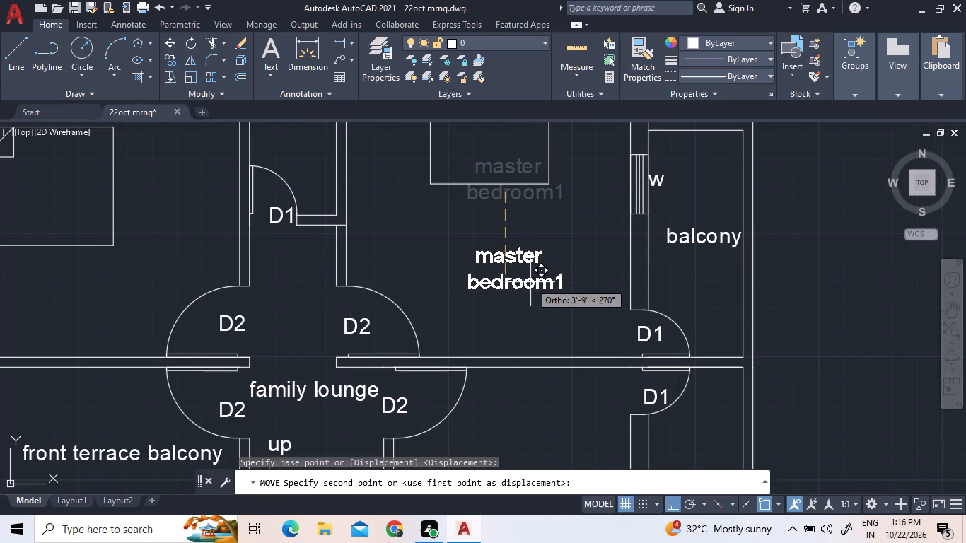
scroll(533, 284, "down", 2)
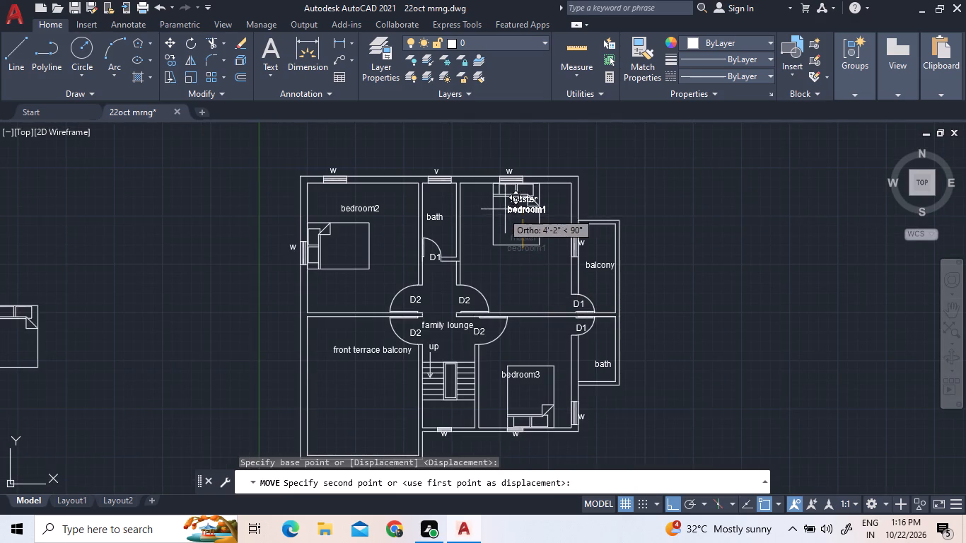
scroll(502, 218, "up", 3)
key("F8")
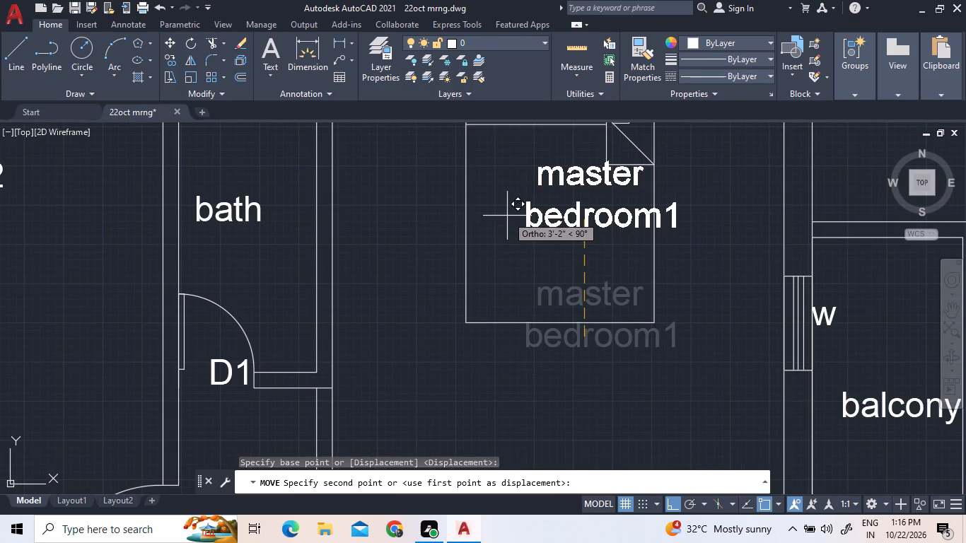
left_click(547, 211)
scroll(568, 240, "down", 2)
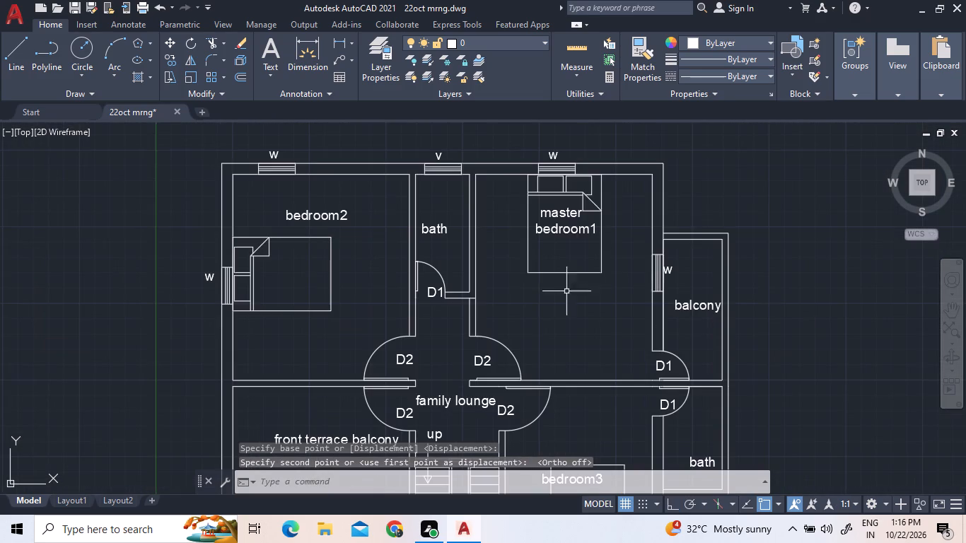
Move the "bedroom2" label down so it sits in the middle of the bedroom2 bed.
left_click(301, 216)
right_click(301, 216)
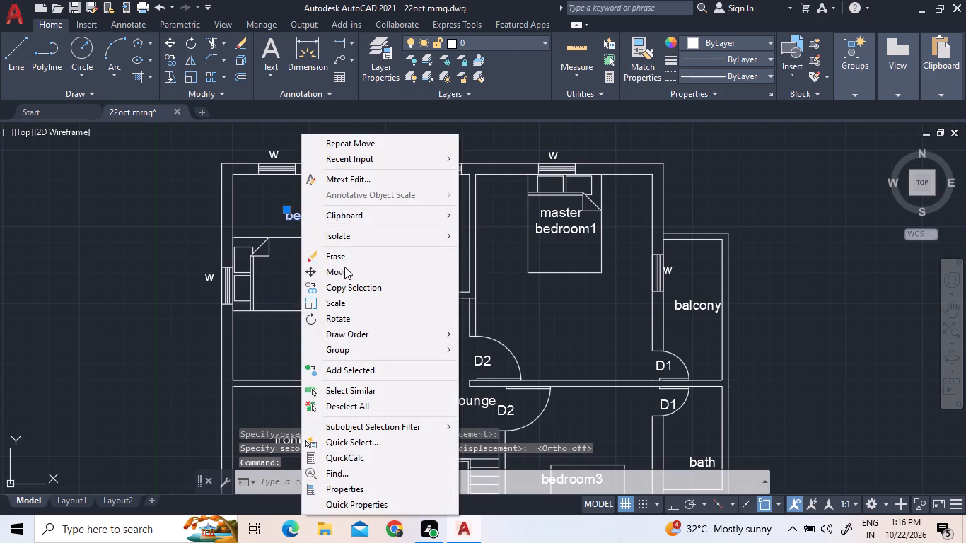
left_click(345, 274)
left_click(312, 217)
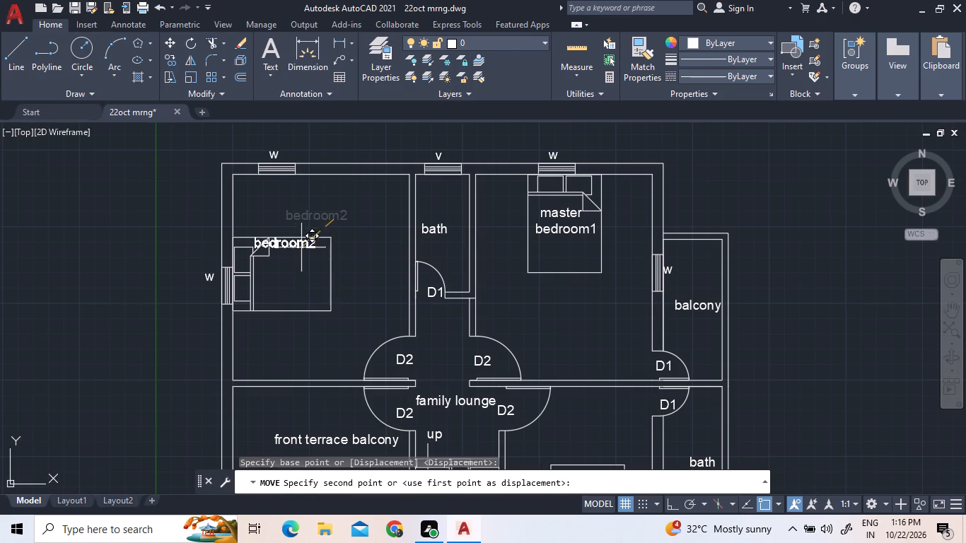
left_click(308, 278)
Move the "bedroom3" label down and right so it is centred on the bedroom3 bed.
scroll(337, 235, "down", 2)
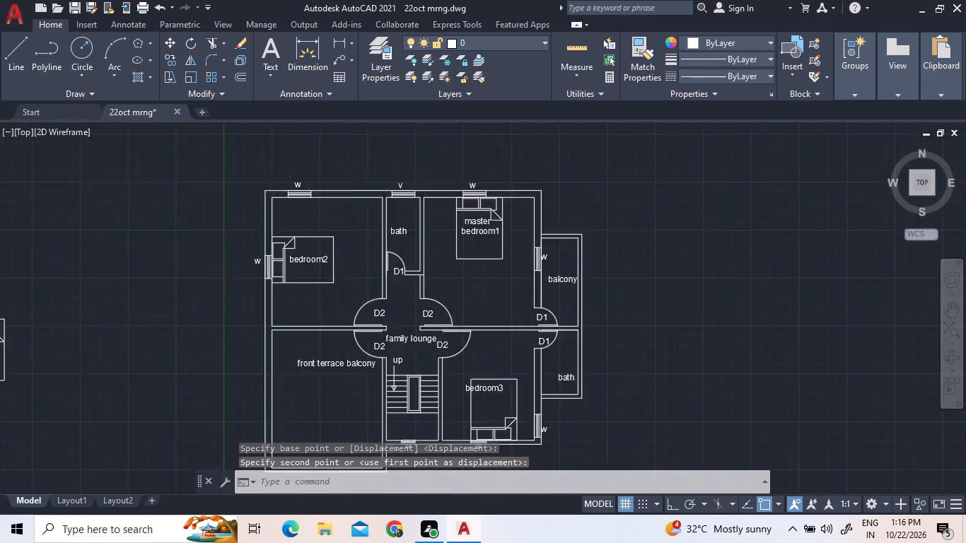
scroll(446, 388, "up", 2)
scroll(425, 245, "up", 2)
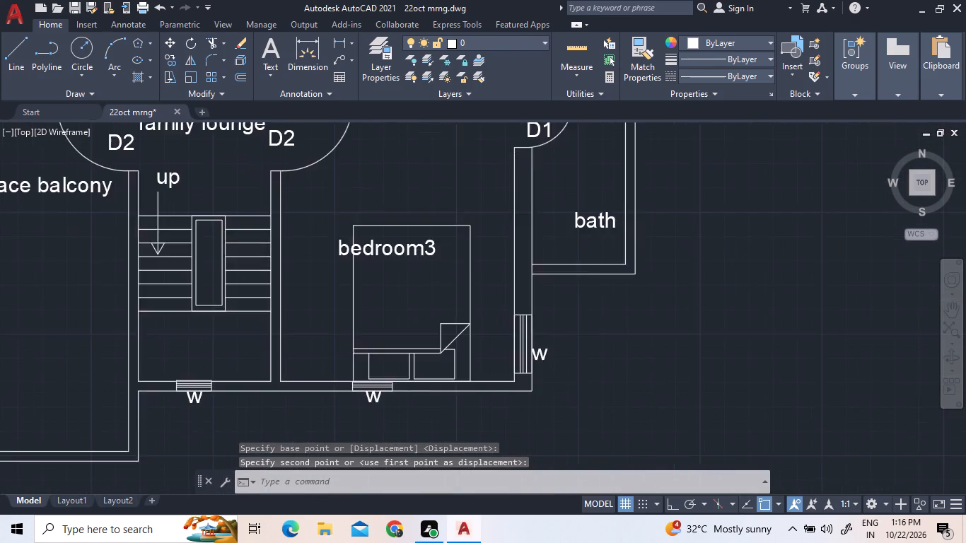
left_click(420, 246)
right_click(405, 247)
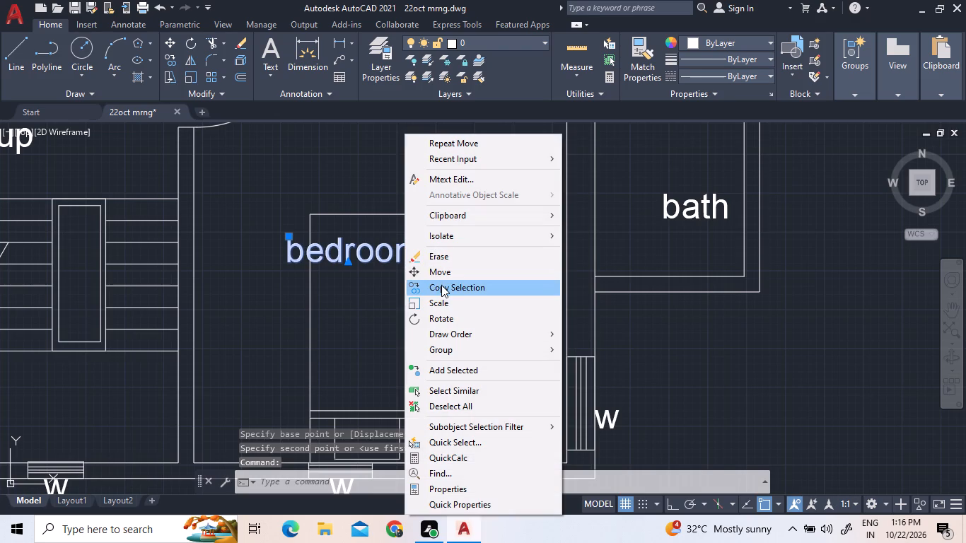
left_click(435, 272)
left_click(430, 272)
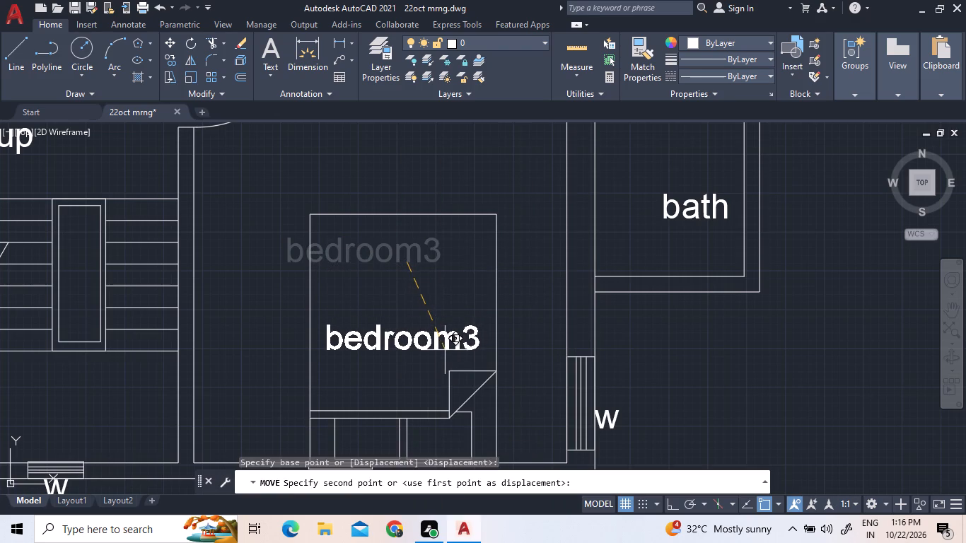
left_click(445, 350)
Move the three-seat sofa outside the plan by its lower-right corner, up and left into clear space.
scroll(534, 305, "down", 1)
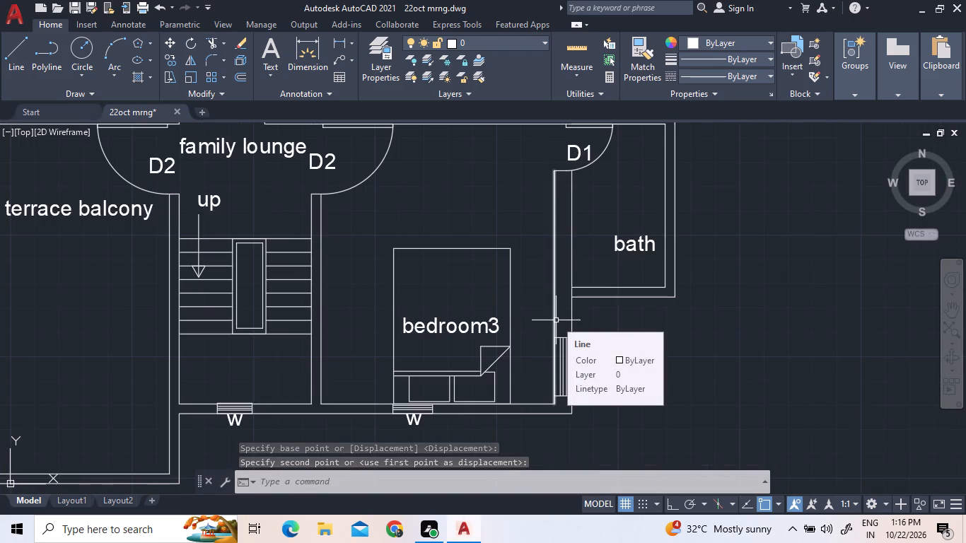
scroll(556, 325, "down", 2)
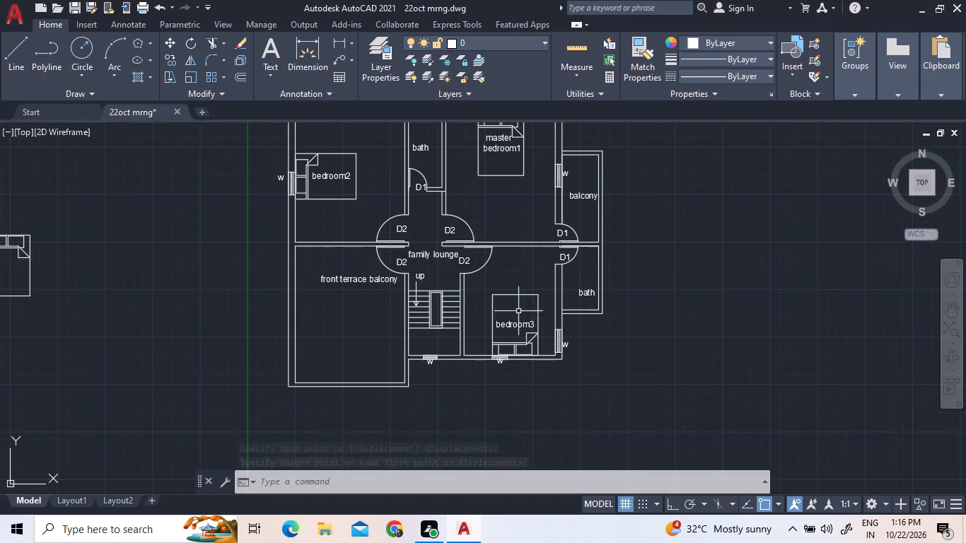
scroll(475, 387, "down", 2)
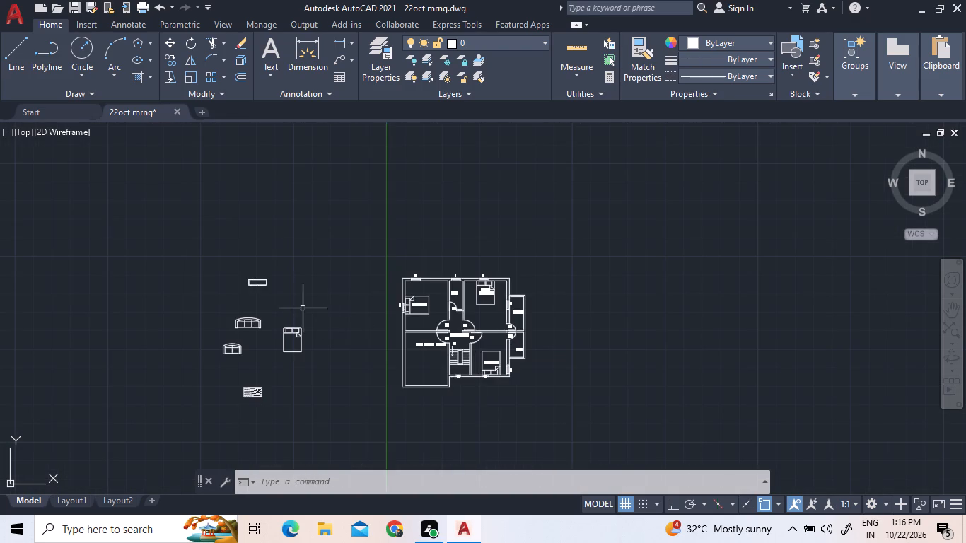
scroll(222, 358, "up", 2)
left_click(303, 288)
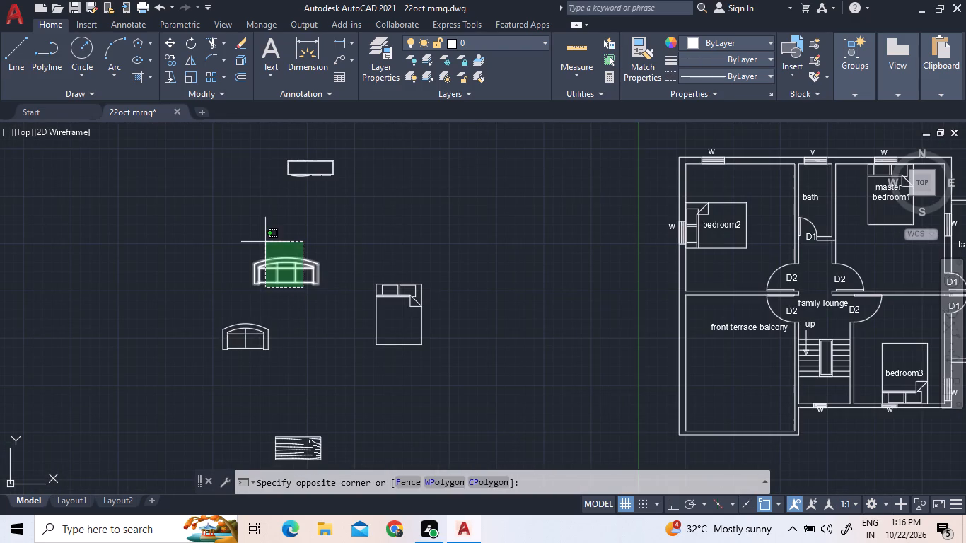
left_click(254, 232)
right_click(330, 291)
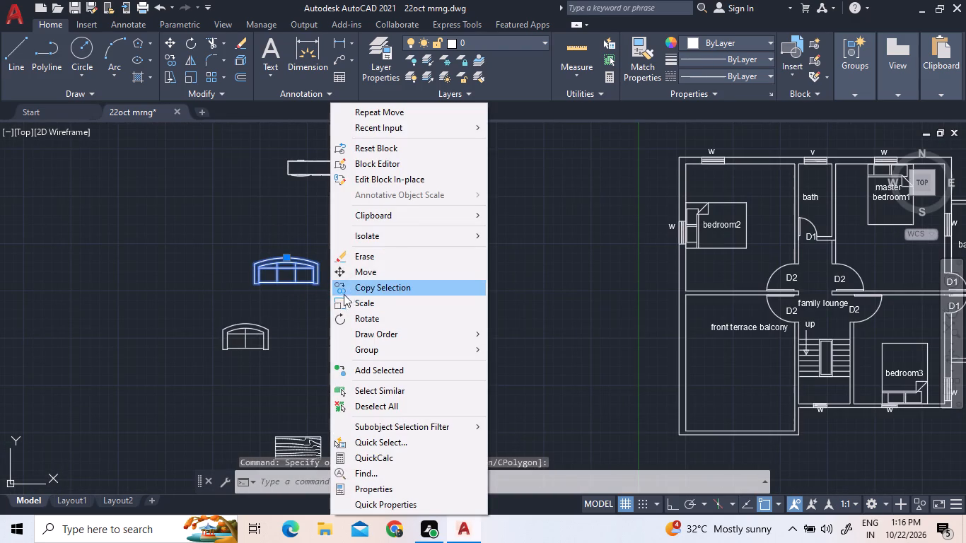
left_click(353, 276)
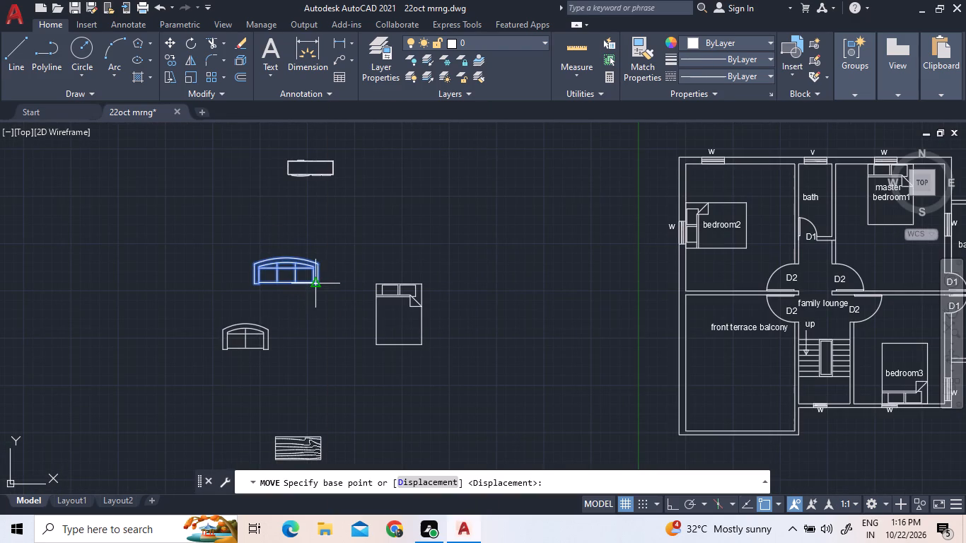
left_click(318, 286)
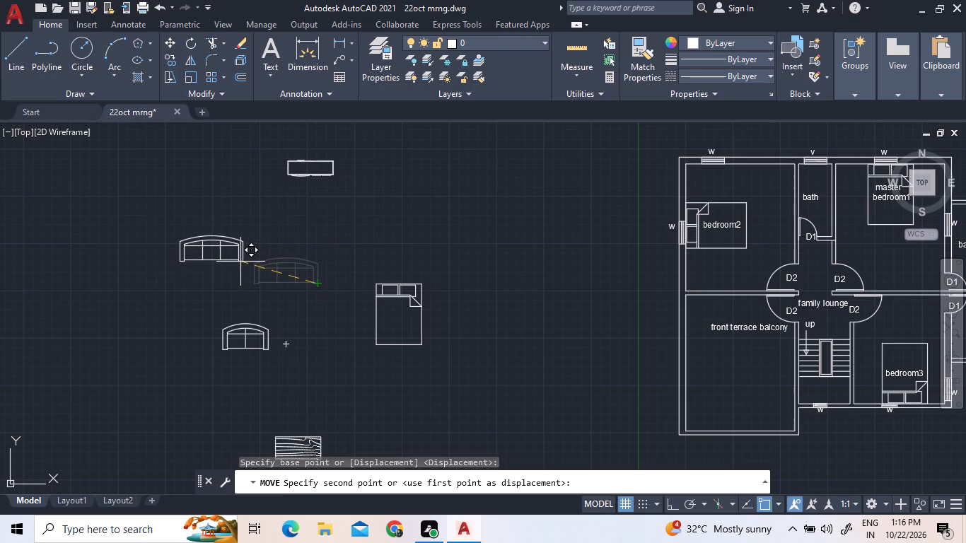
left_click(240, 262)
Rotate the three-seat sofa 90 degrees about its lower-right corner with Ortho on, so its back faces left.
left_click(264, 276)
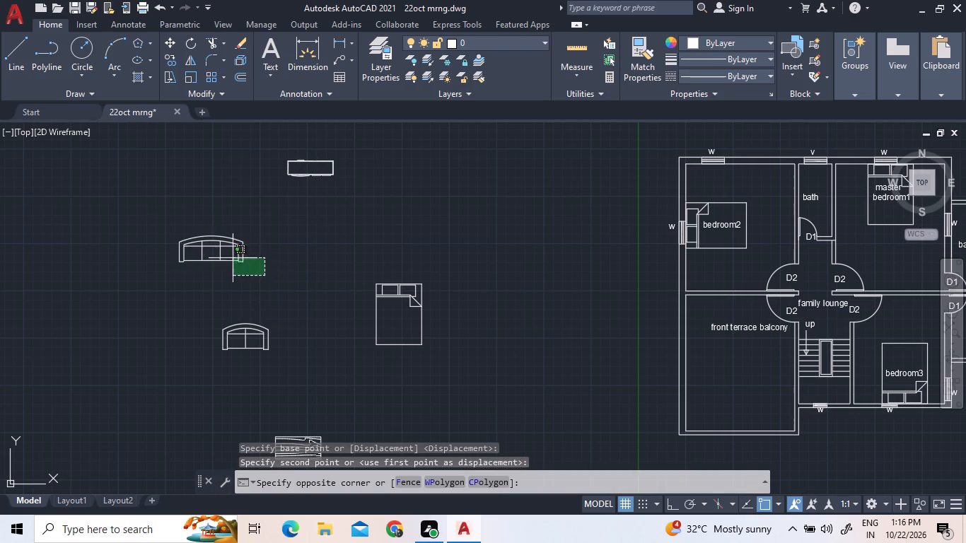
left_click(226, 235)
right_click(272, 284)
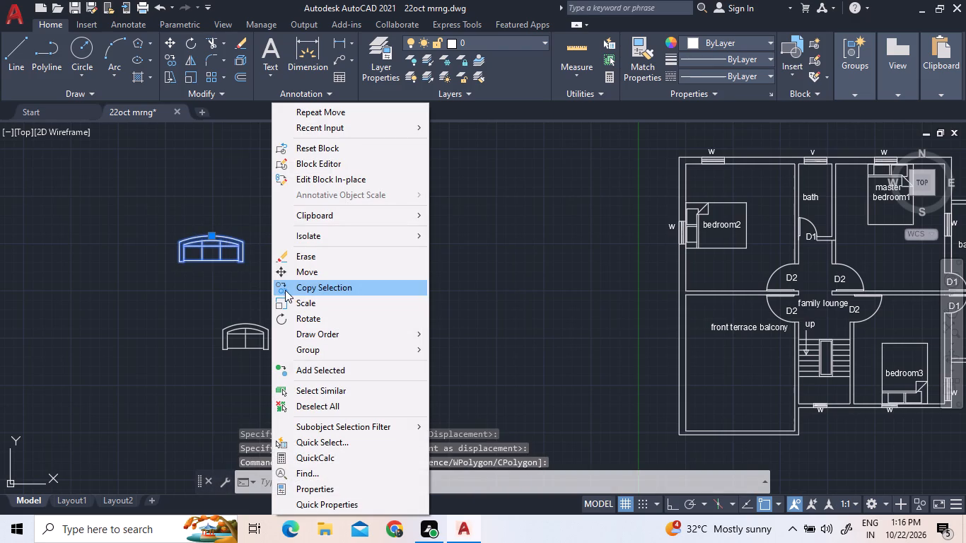
left_click(290, 318)
scroll(239, 245, "up", 3)
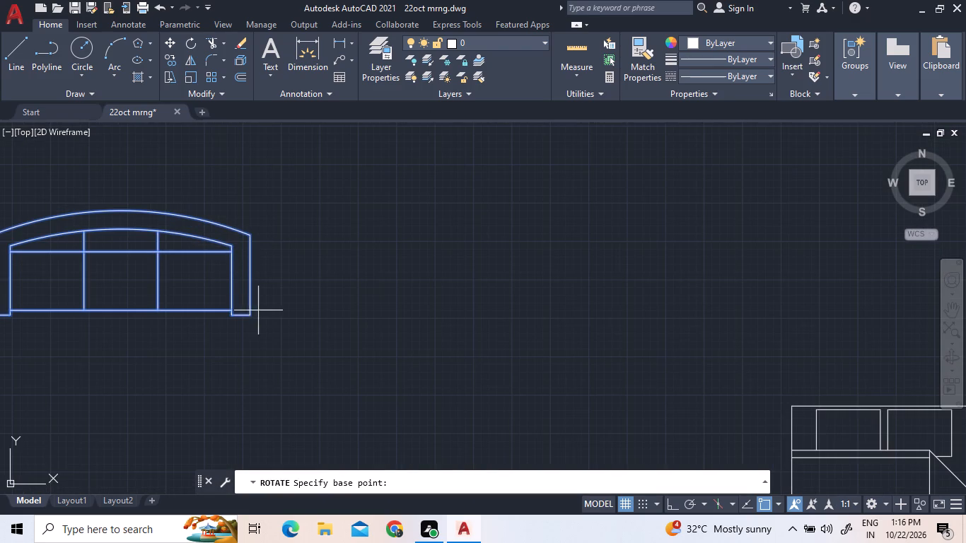
left_click(256, 317)
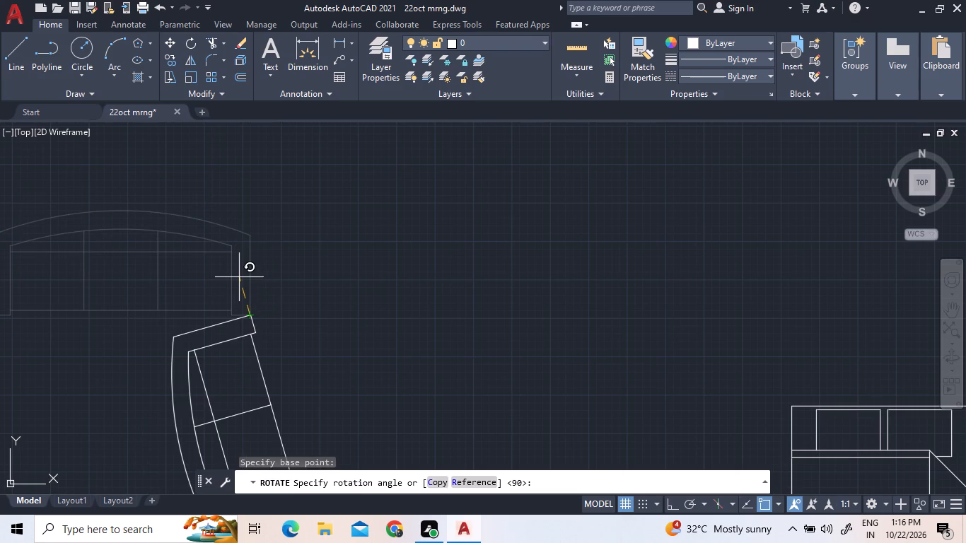
key("F8")
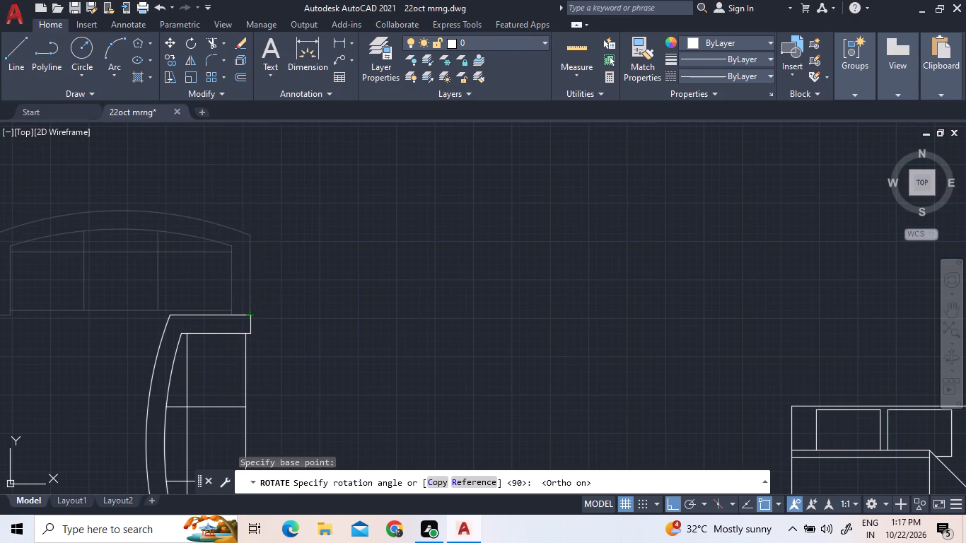
scroll(268, 281, "down", 2)
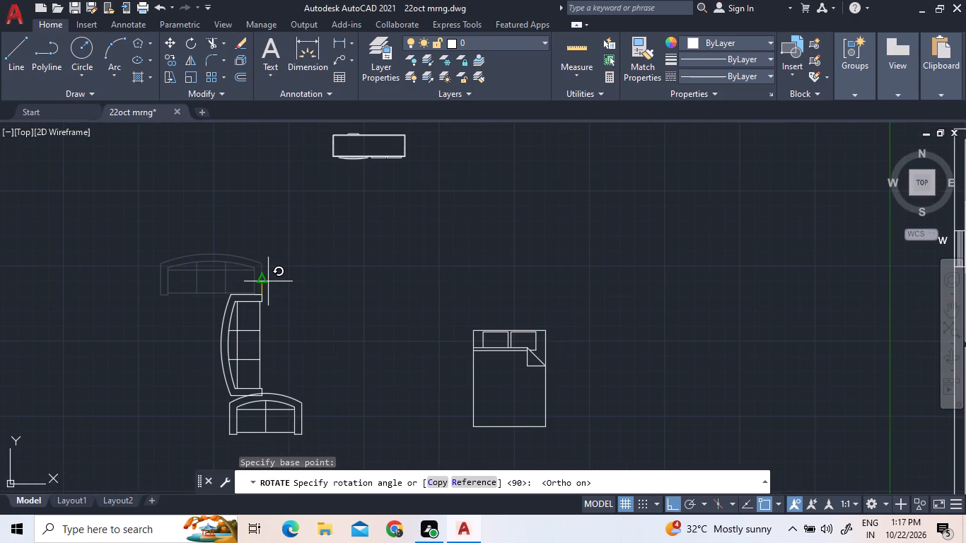
left_click(268, 281)
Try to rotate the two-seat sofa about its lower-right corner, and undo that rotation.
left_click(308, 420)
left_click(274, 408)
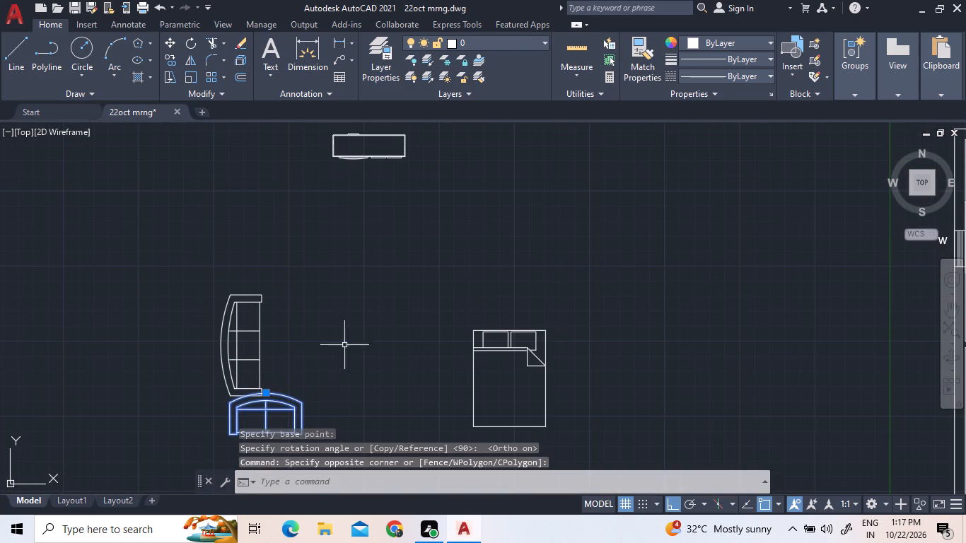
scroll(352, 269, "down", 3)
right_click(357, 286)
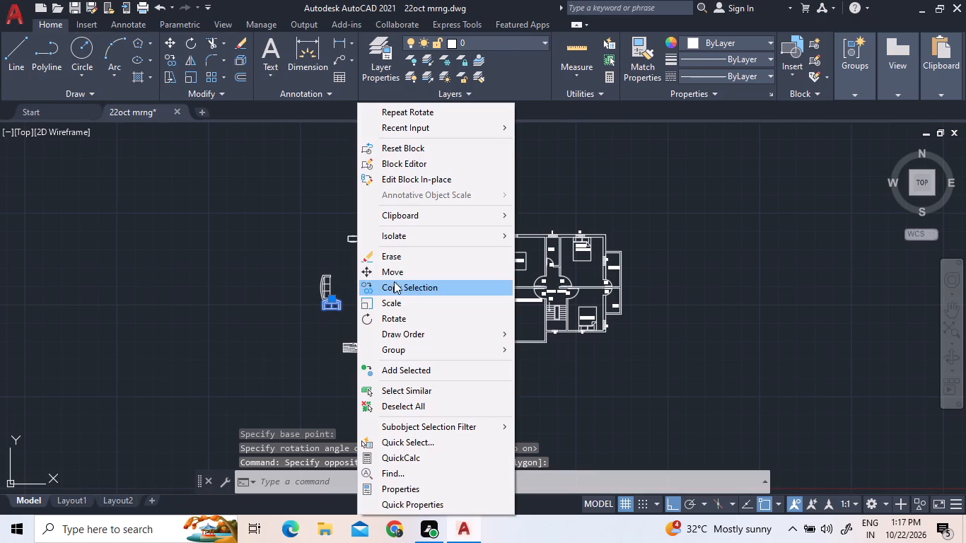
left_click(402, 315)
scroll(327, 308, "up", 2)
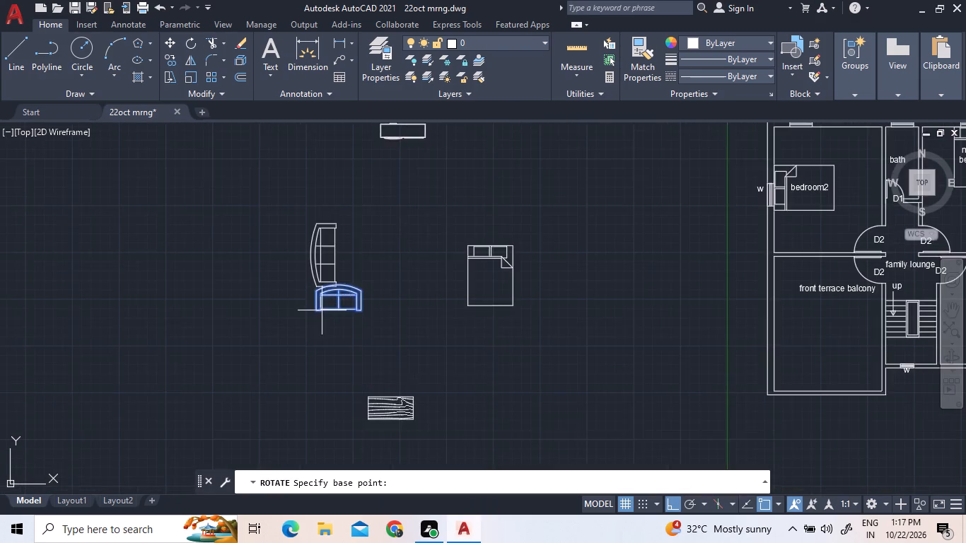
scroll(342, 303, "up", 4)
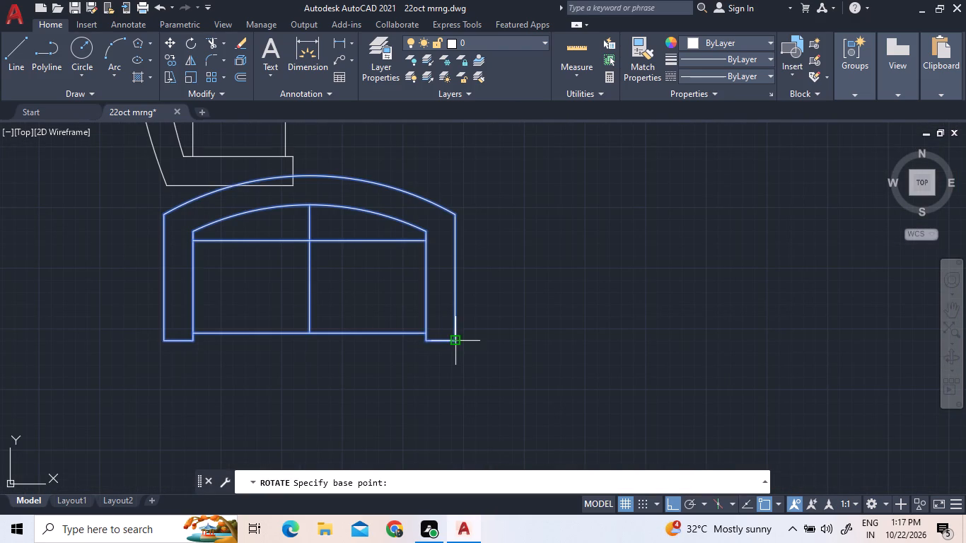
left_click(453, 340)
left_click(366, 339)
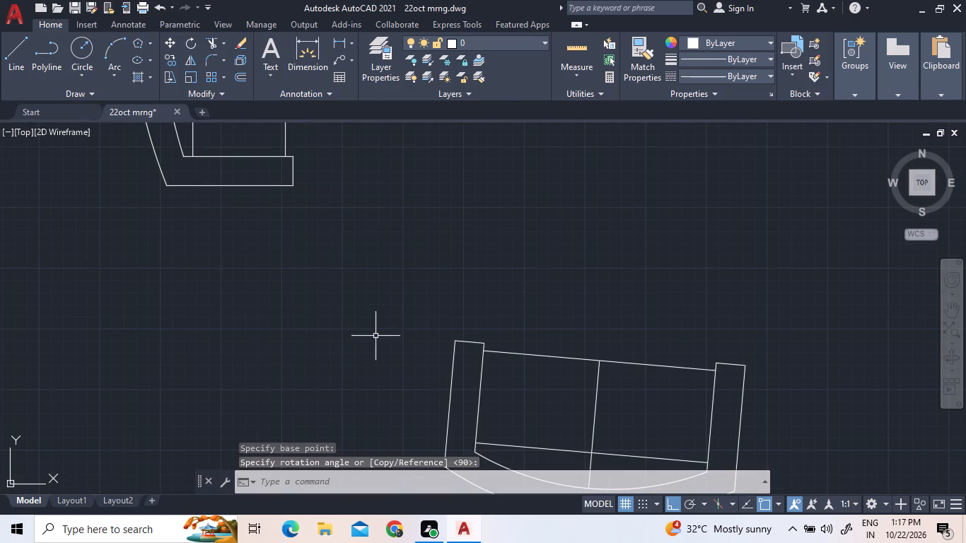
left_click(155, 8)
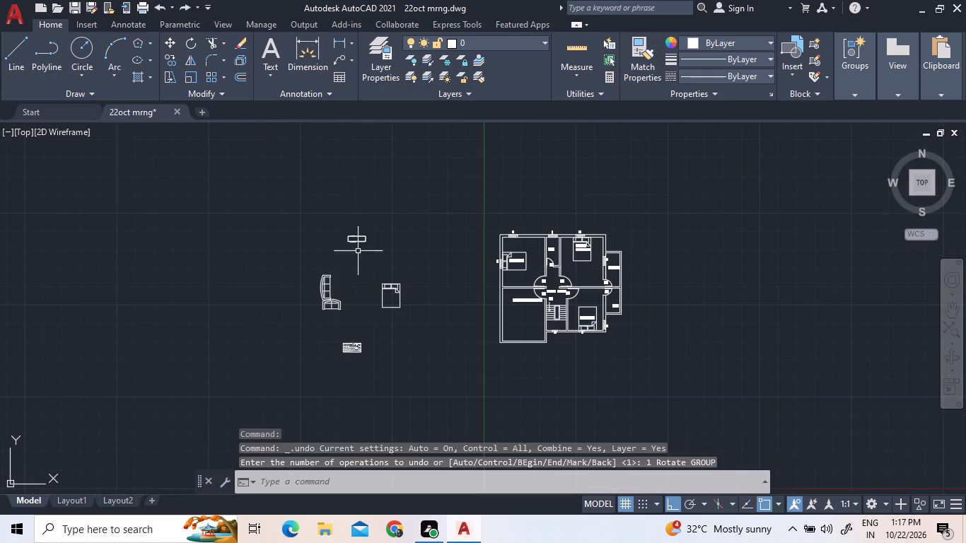
Rotate the two-seat sofa 180 degrees about its lower-right corner so its back faces down.
scroll(337, 308, "up", 4)
left_click(374, 320)
left_click(327, 312)
right_click(327, 308)
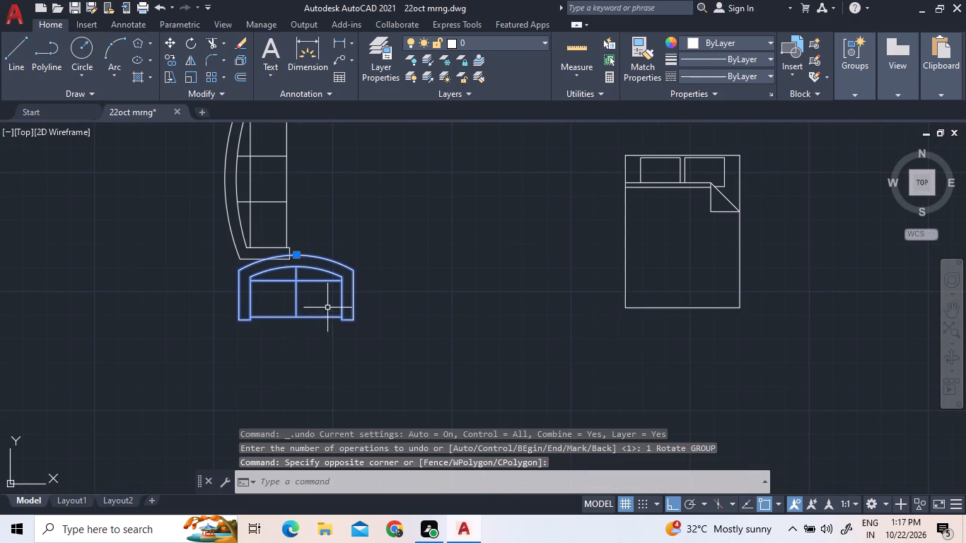
left_click(351, 320)
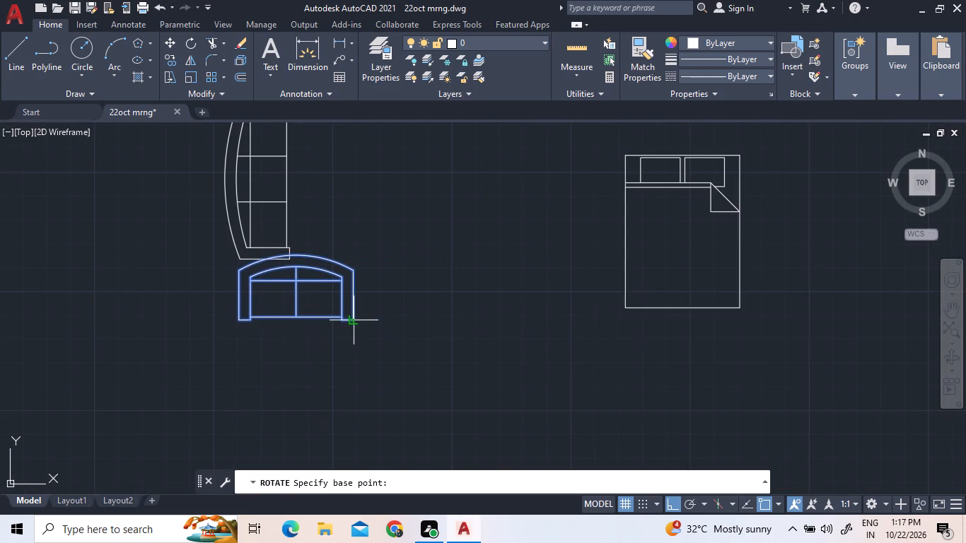
left_click(351, 322)
left_click(217, 296)
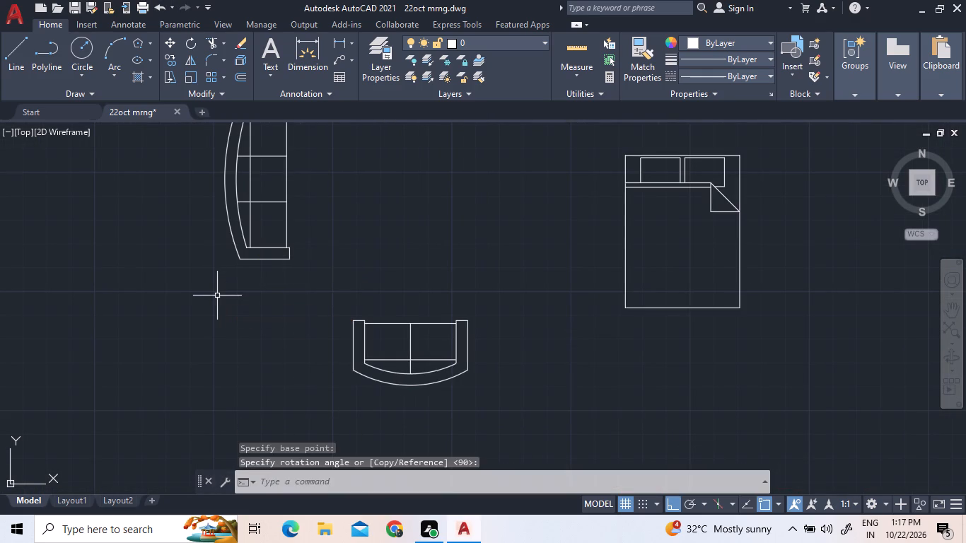
Move the two-seat sofa by its upper-left corner to the lower-right corner of the three-seat sofa's lower arm.
left_click_drag(472, 379, 455, 371)
left_click(431, 361)
right_click(428, 356)
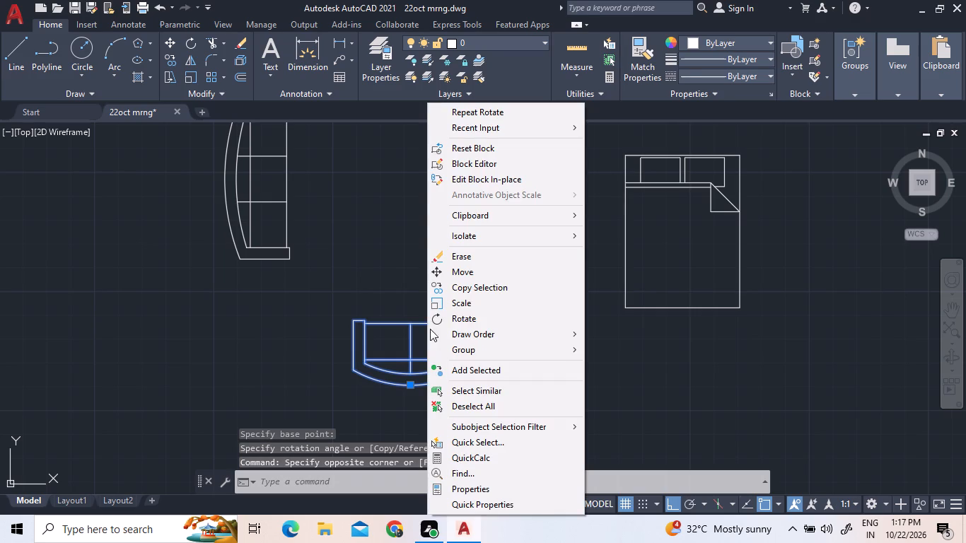
left_click(465, 273)
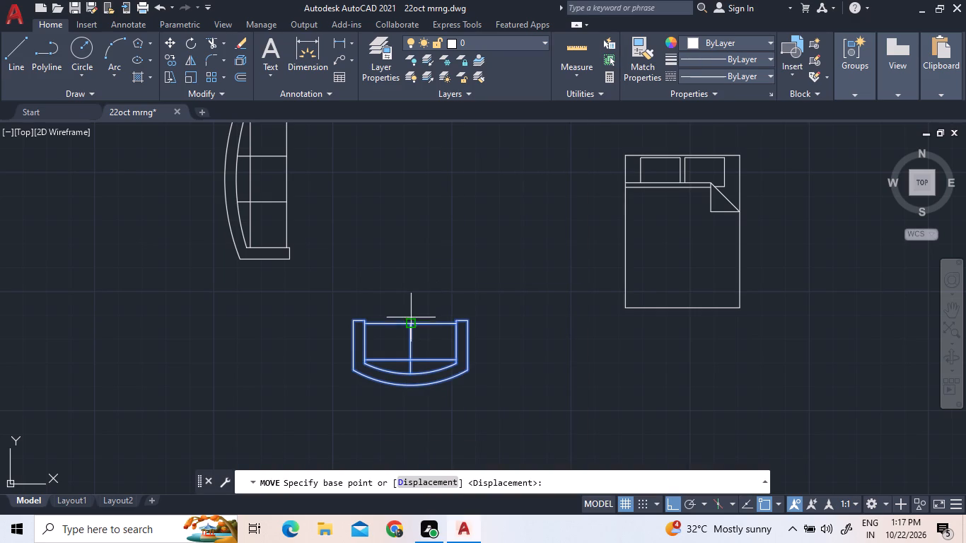
left_click(351, 321)
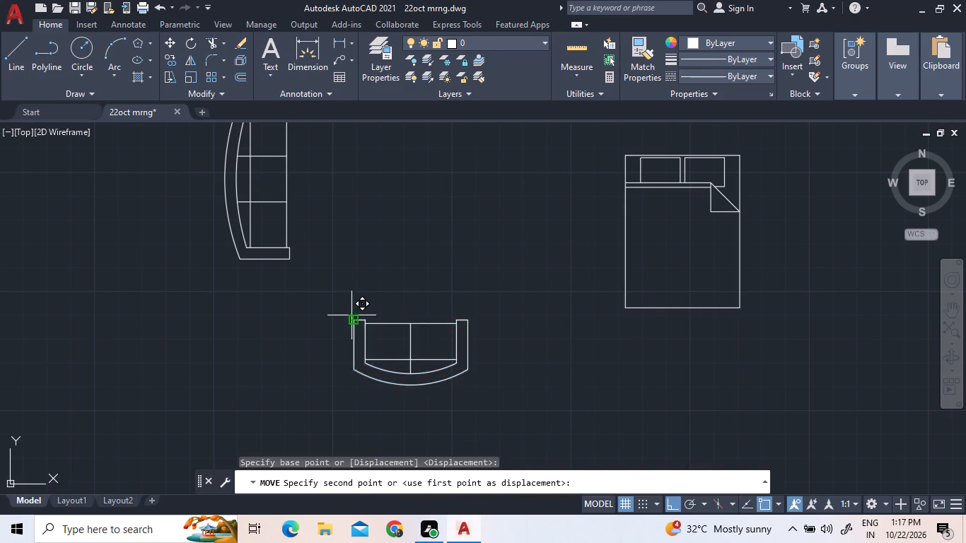
scroll(298, 250, "up", 4)
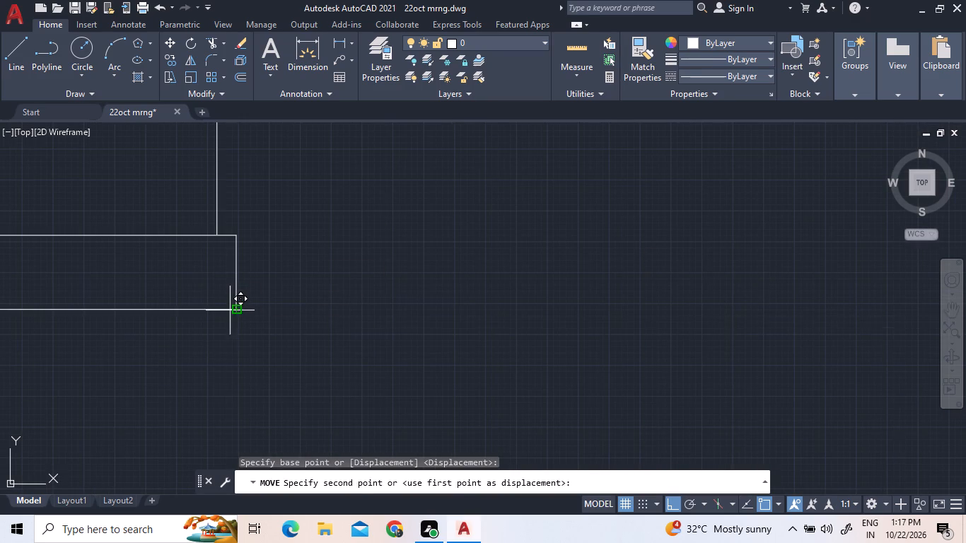
left_click(235, 308)
Move the two-seat sofa about 1'-0" to the right, away from the three-seat sofa's lower arm.
scroll(337, 272, "down", 3)
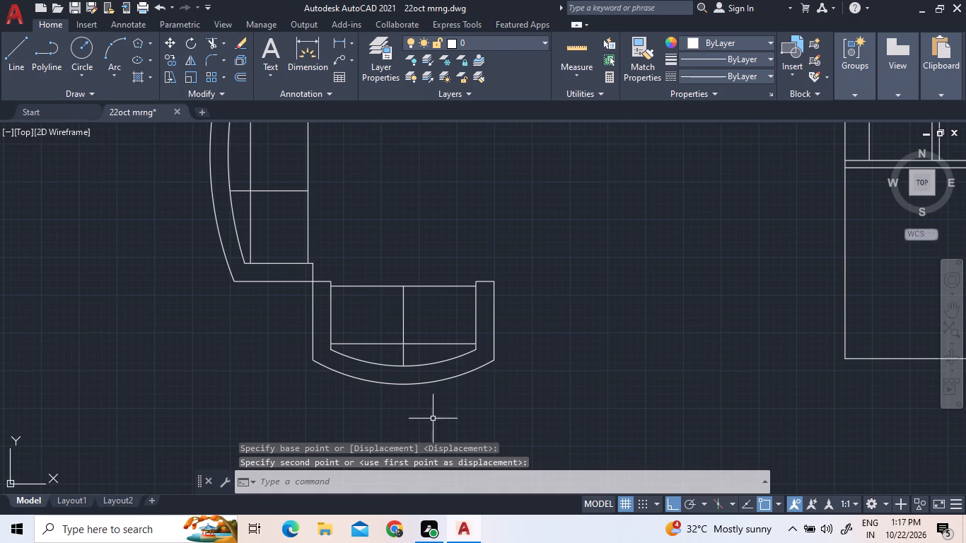
left_click(508, 409)
left_click(429, 335)
right_click(429, 333)
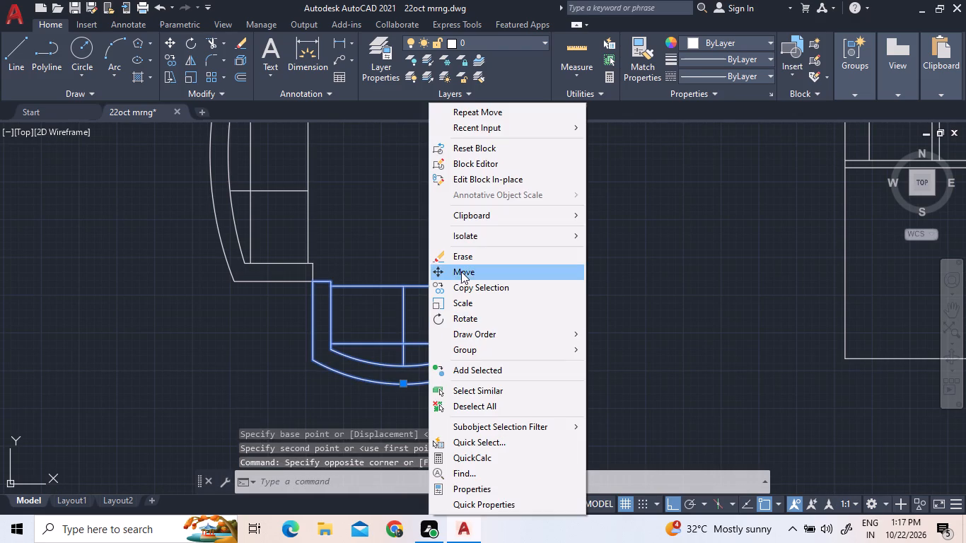
left_click(460, 271)
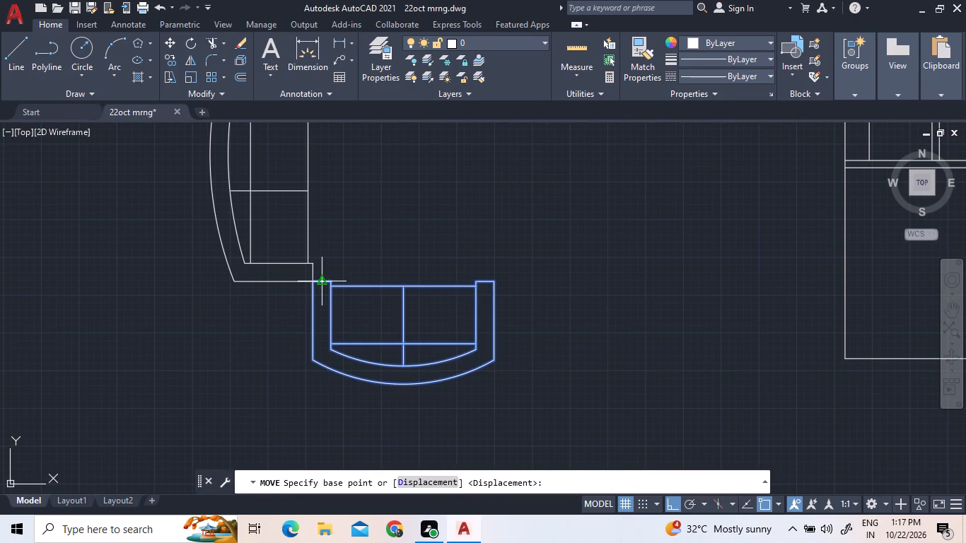
left_click(310, 279)
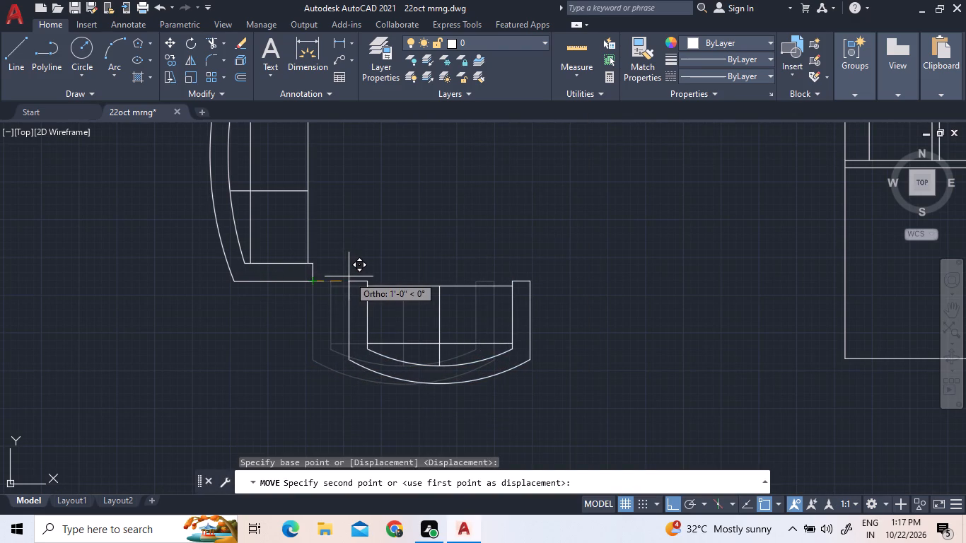
left_click(349, 276)
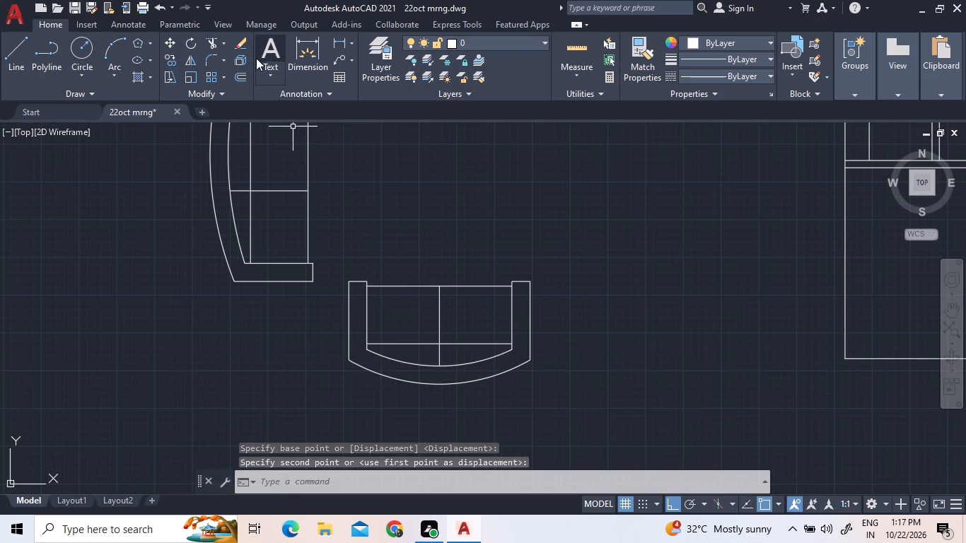
Draw a nearly square rectangle as a corner table below the three-seat sofa, left of the two-seat sofa.
left_click(153, 40)
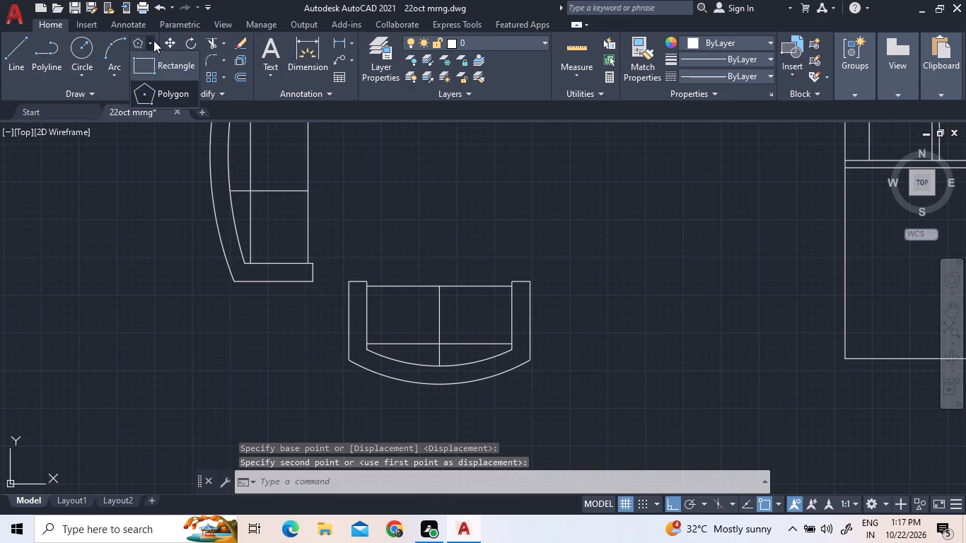
left_click(153, 69)
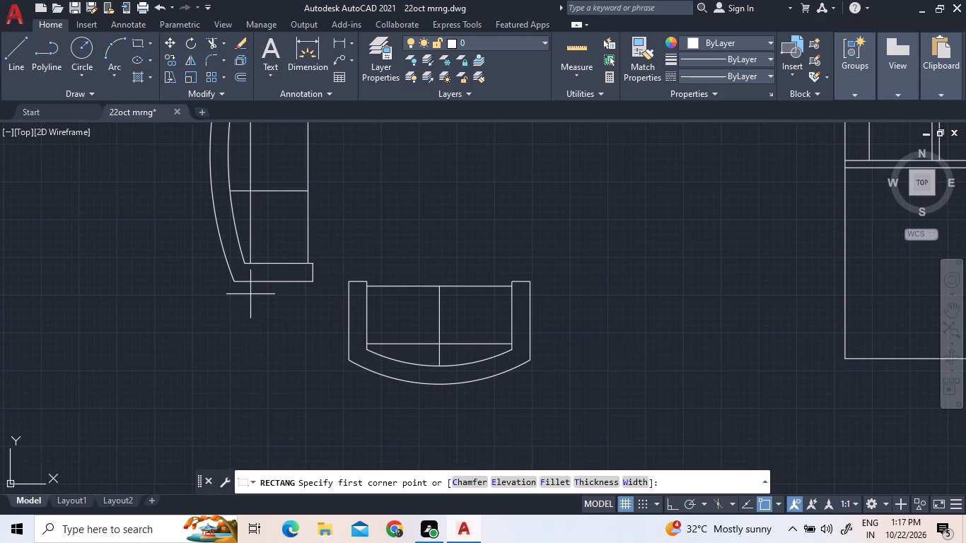
left_click(233, 290)
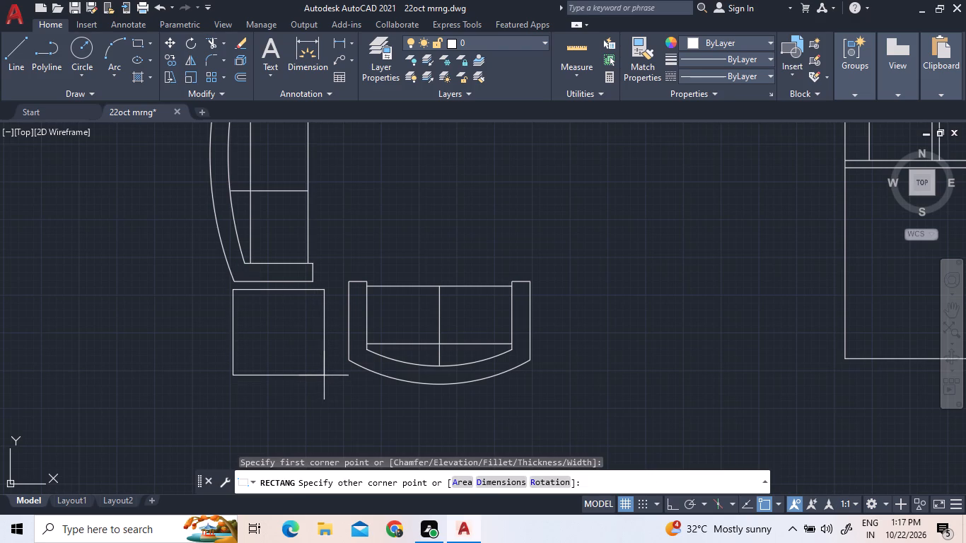
left_click(324, 375)
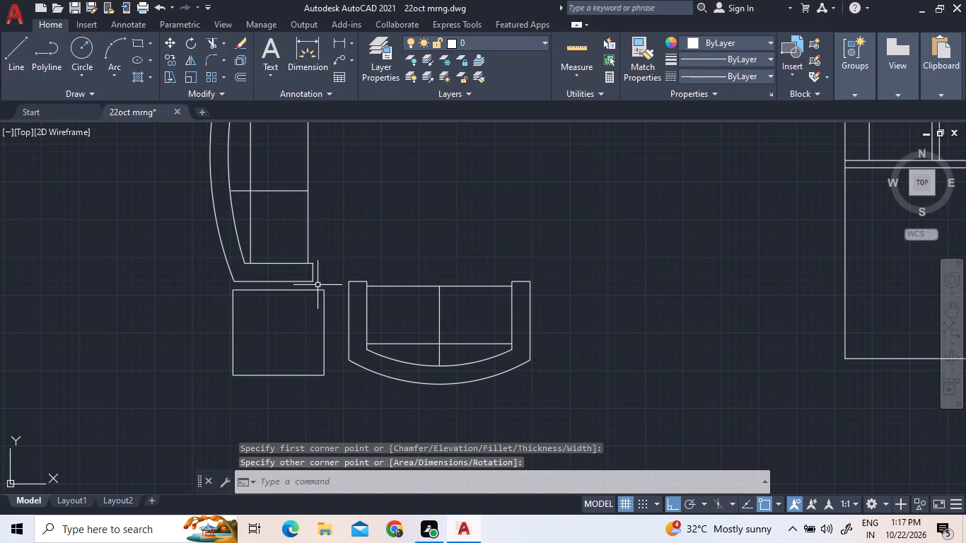
Move the corner table rectangle straight down about 0'-6", away from the three-seat sofa.
left_click(279, 293)
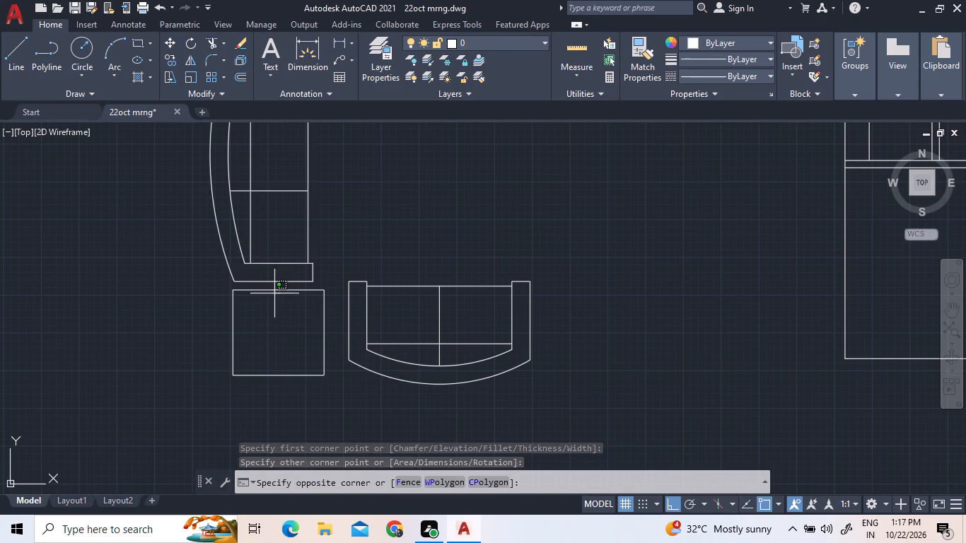
left_click(270, 286)
right_click(270, 286)
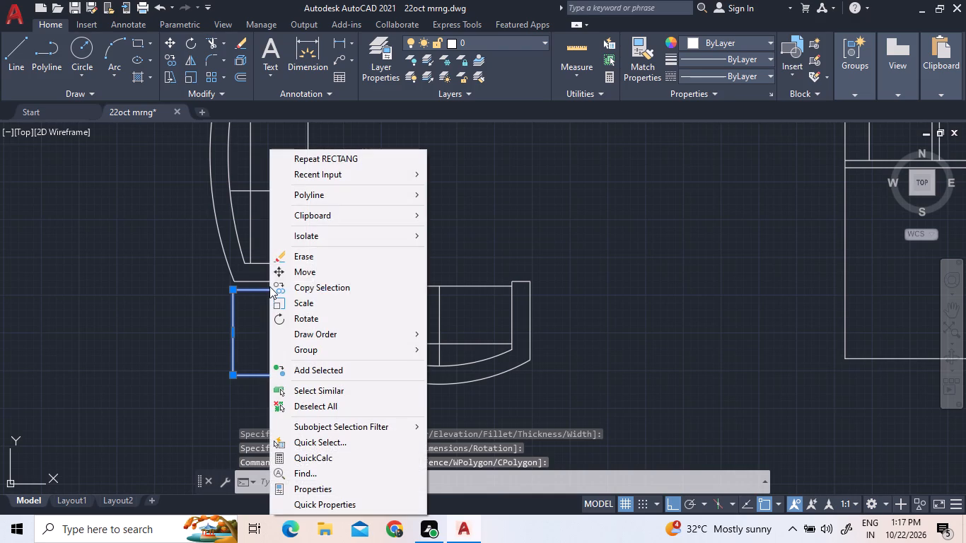
left_click(313, 275)
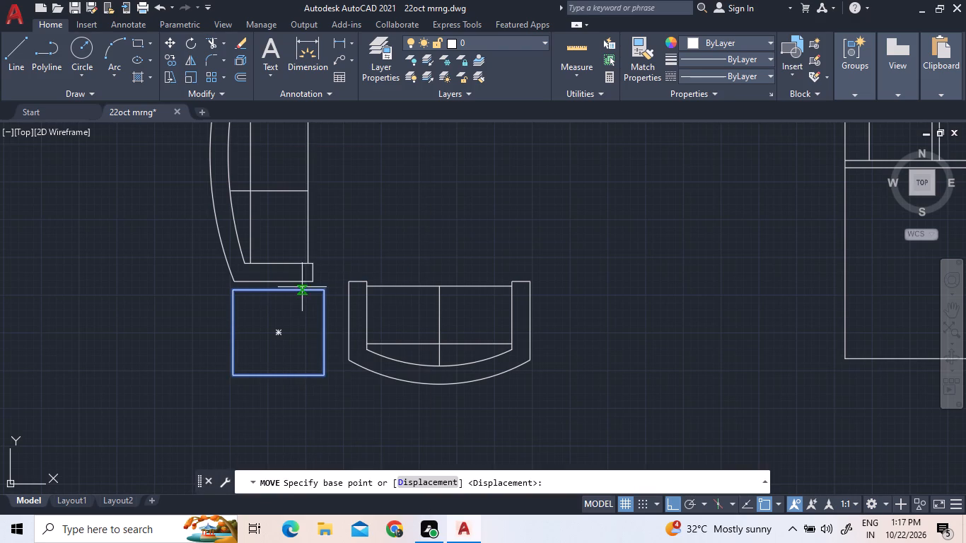
left_click(278, 291)
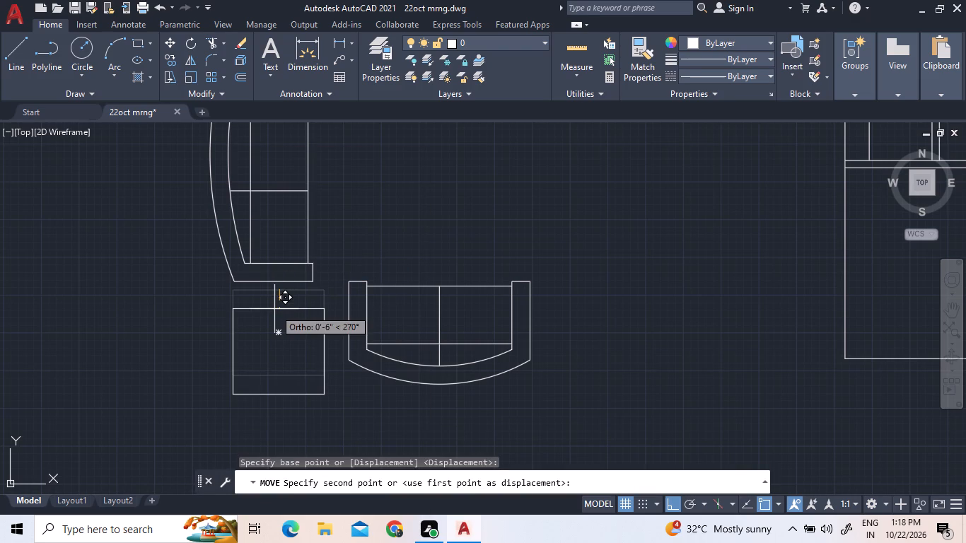
left_click(274, 309)
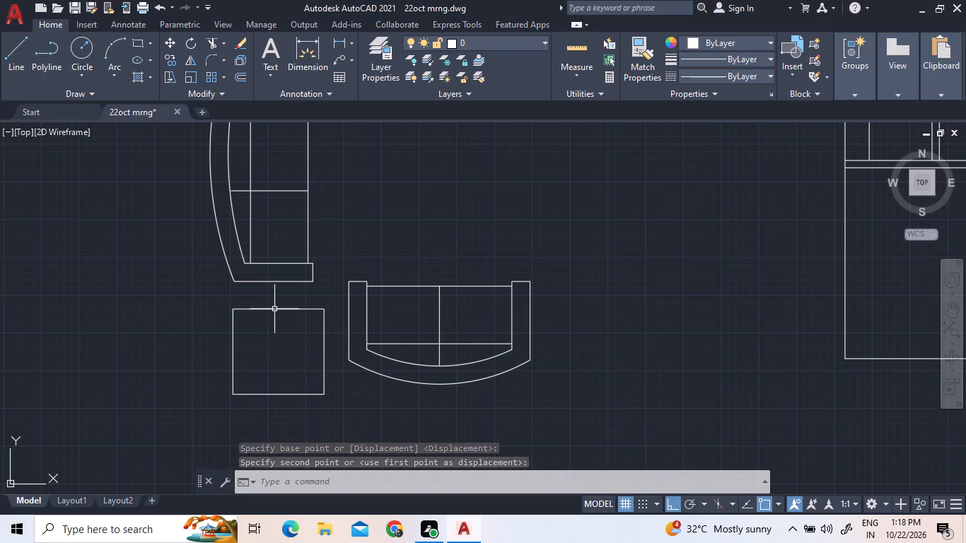
Move the long rectangular furniture block above the sofas straight down about 9'-8", closer to the sofa group.
scroll(275, 308, "down", 2)
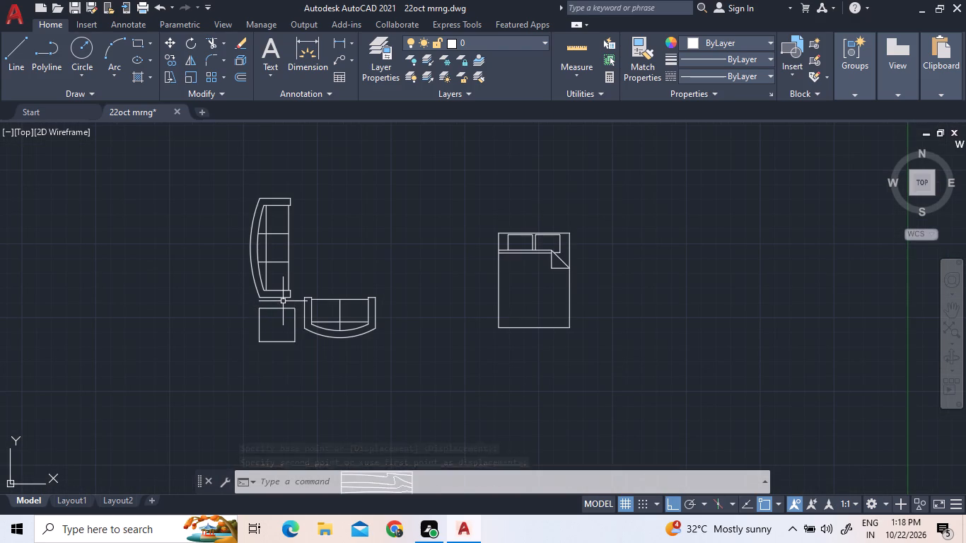
scroll(405, 310, "down", 2)
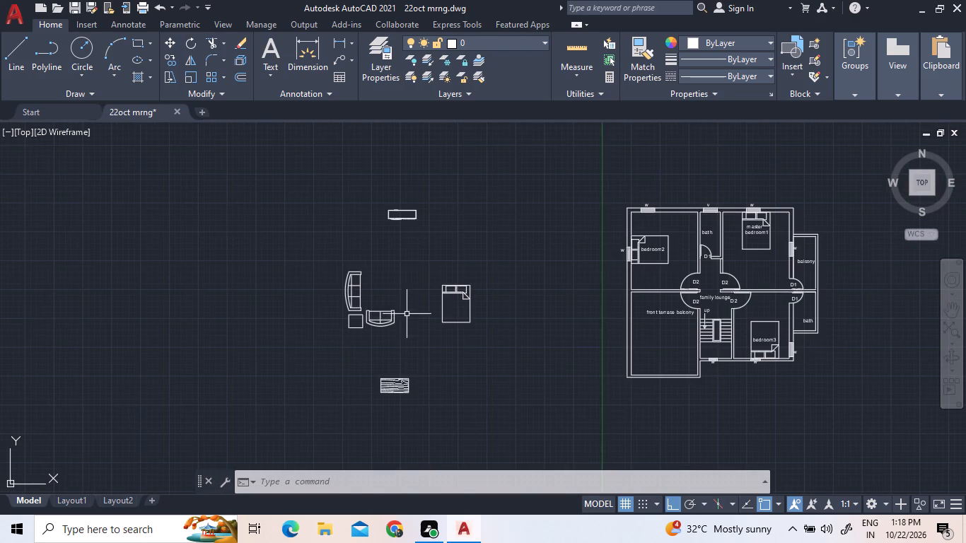
scroll(410, 219, "up", 4)
left_click(419, 218)
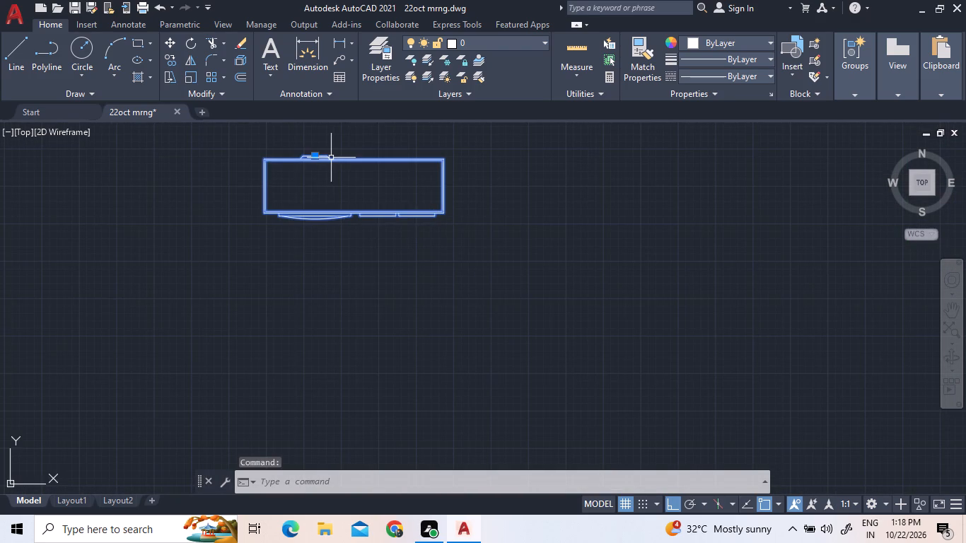
right_click(331, 156)
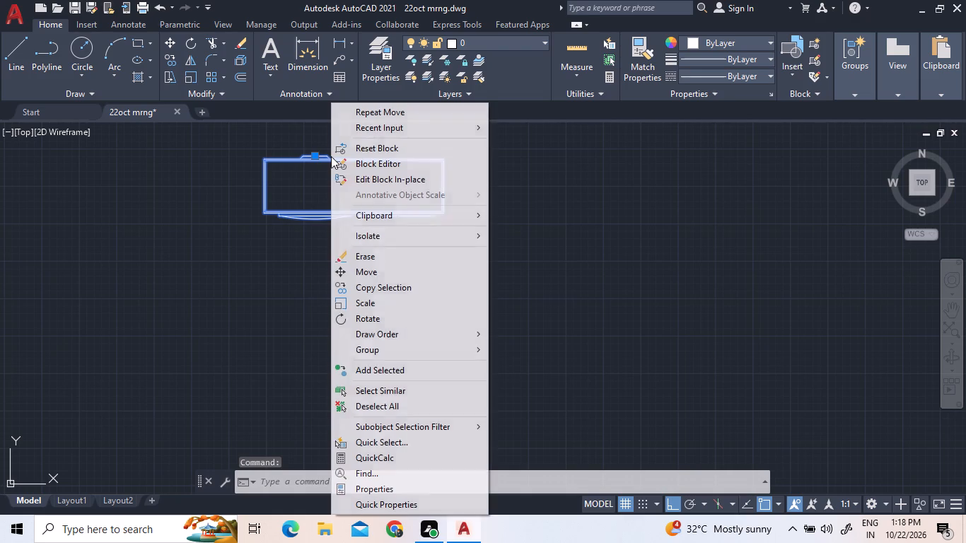
scroll(289, 211, "up", 3)
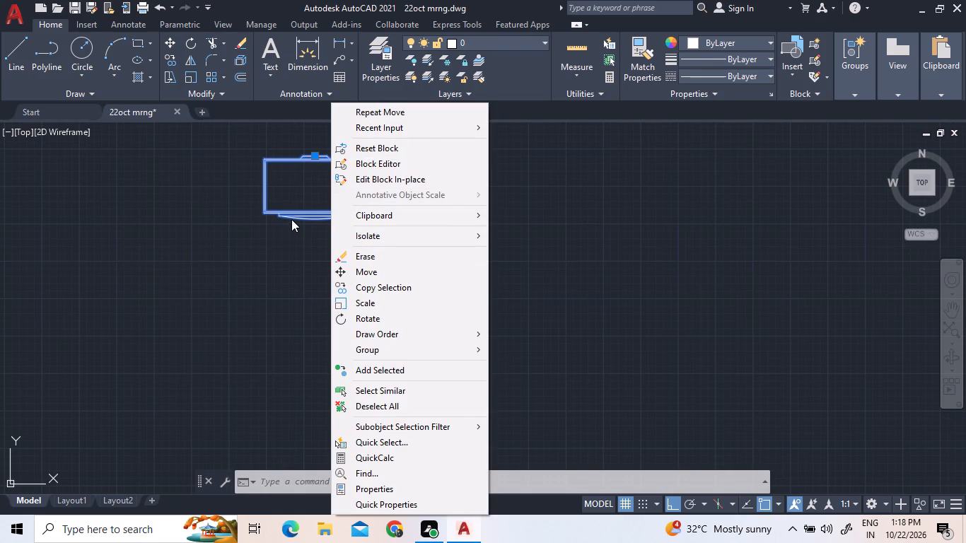
left_click(378, 276)
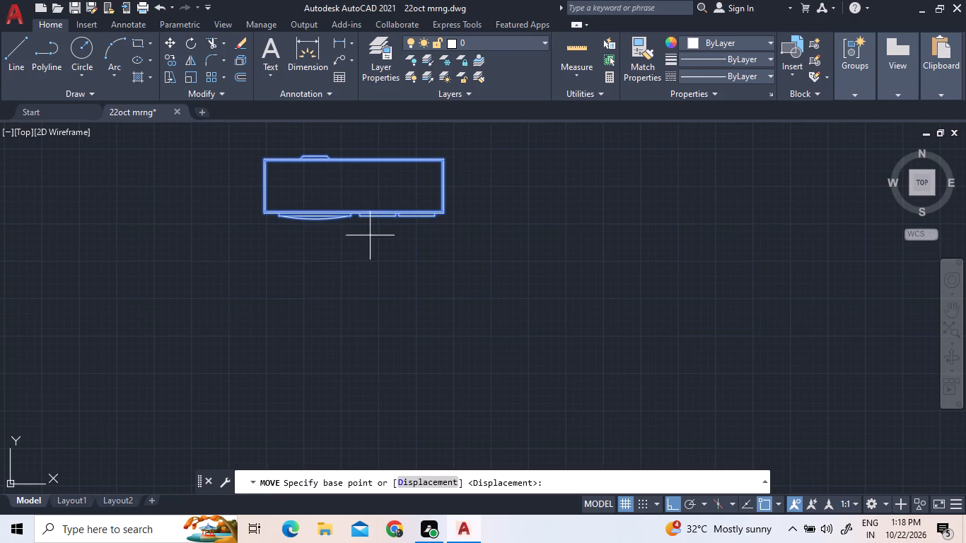
scroll(354, 211, "up", 4)
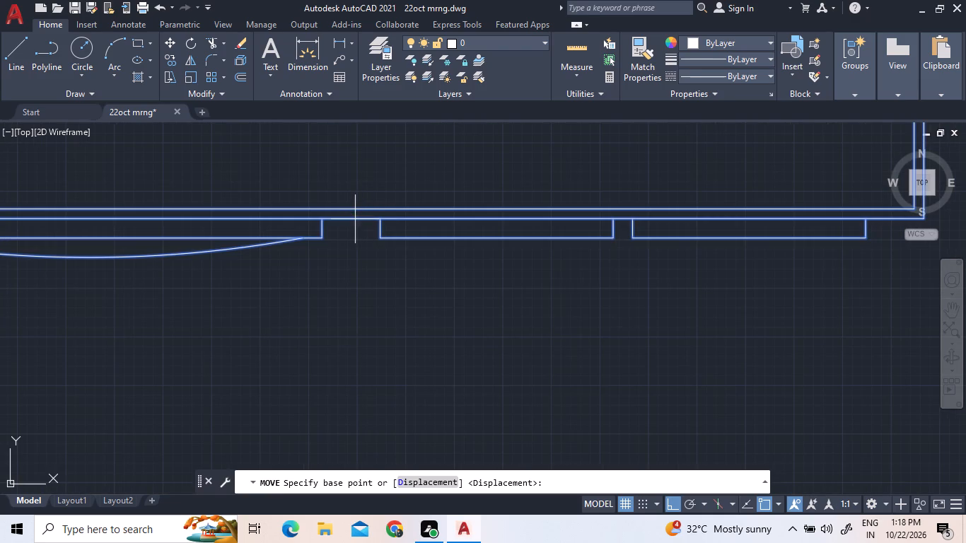
left_click(360, 220)
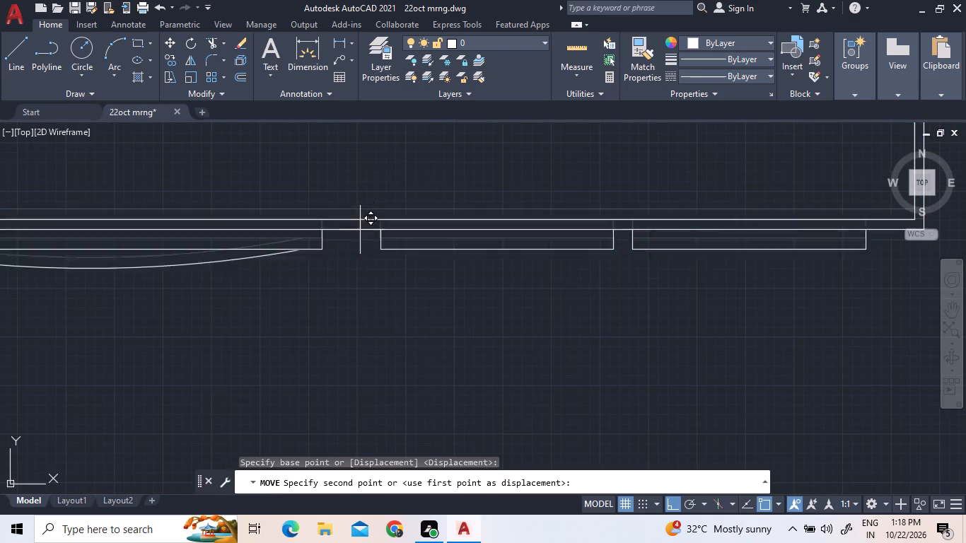
scroll(378, 189, "down", 7)
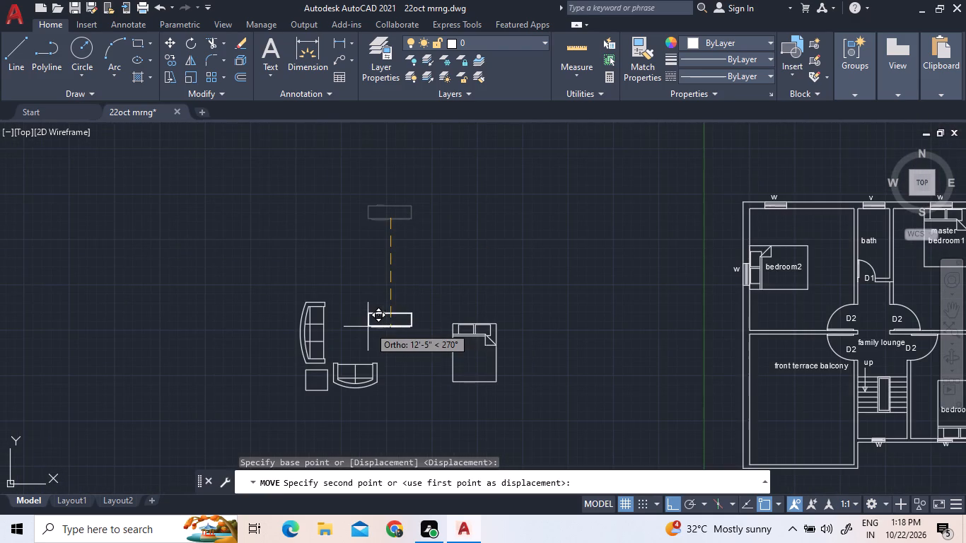
scroll(368, 326, "up", 3)
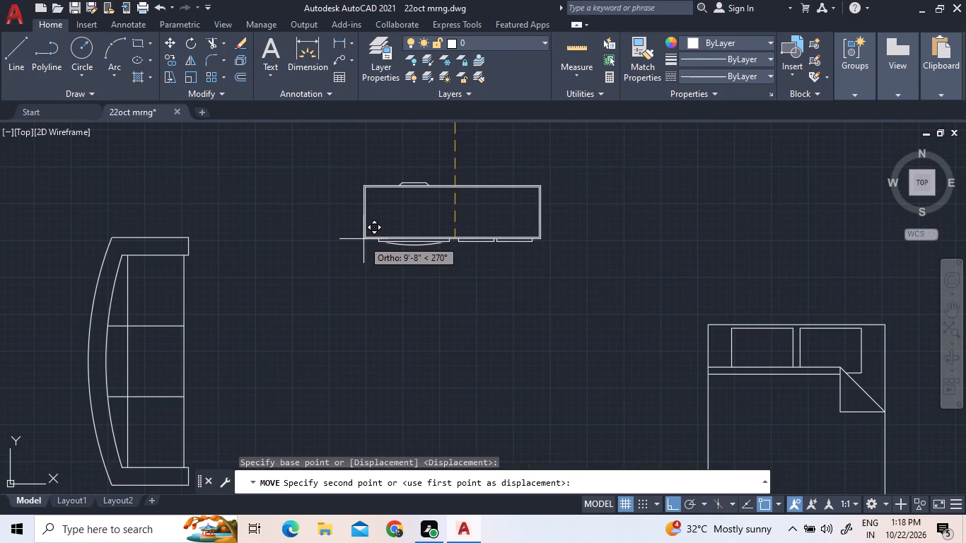
left_click(363, 238)
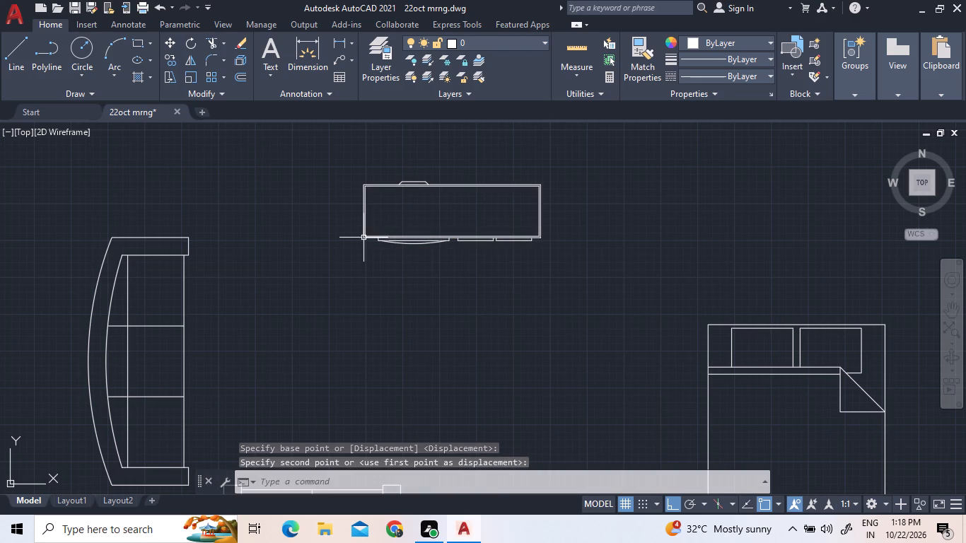
Move the long rectangular furniture block about 2'-6" to the left, towards the three-seat sofa.
left_click(375, 221)
left_click(352, 217)
right_click(352, 217)
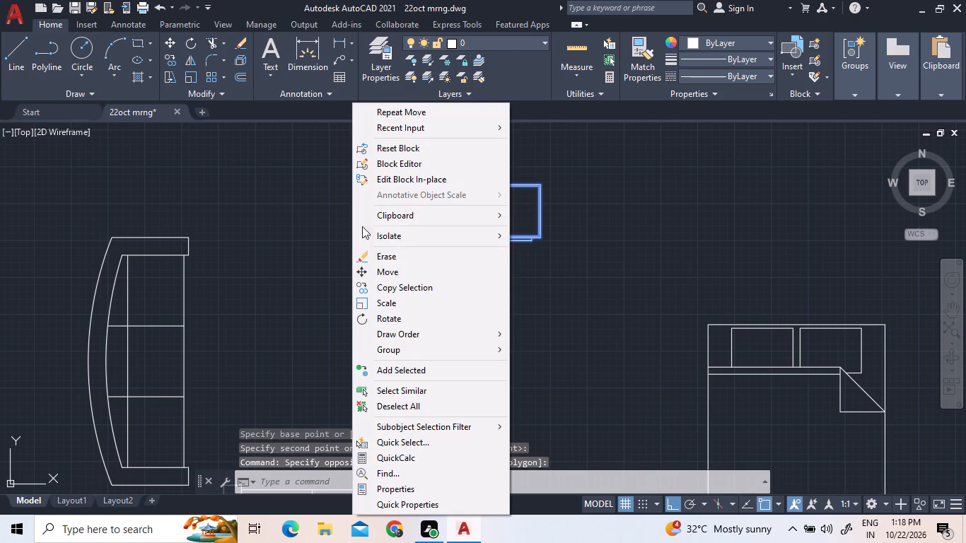
left_click(371, 269)
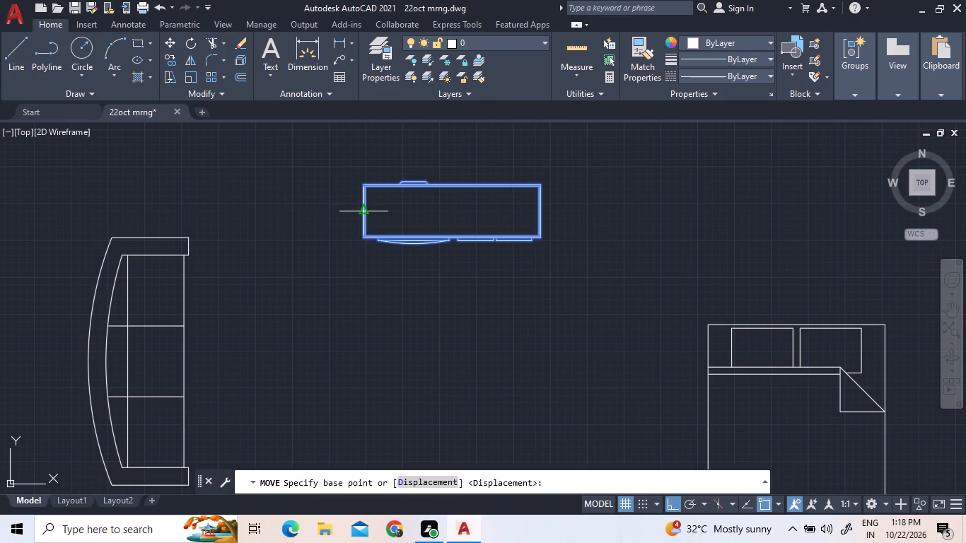
left_click(361, 214)
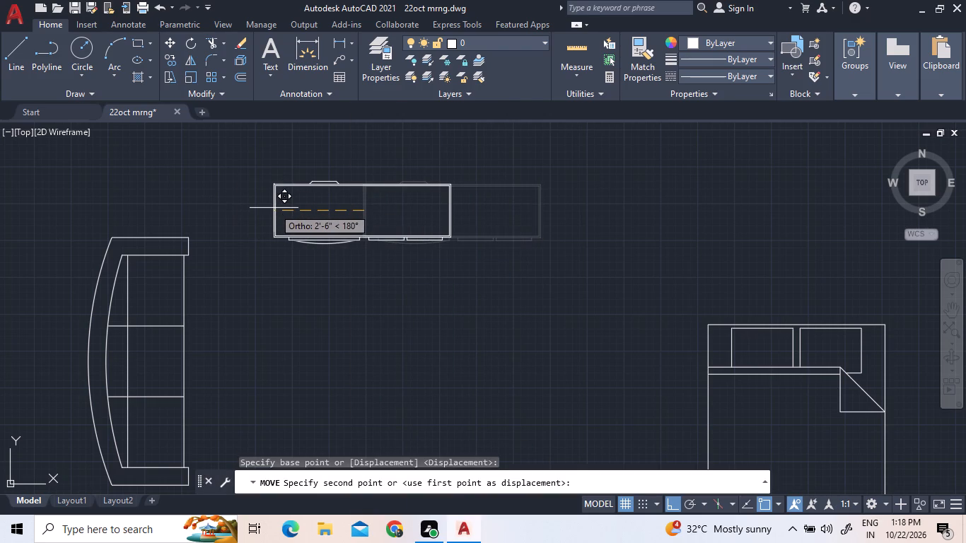
left_click(274, 208)
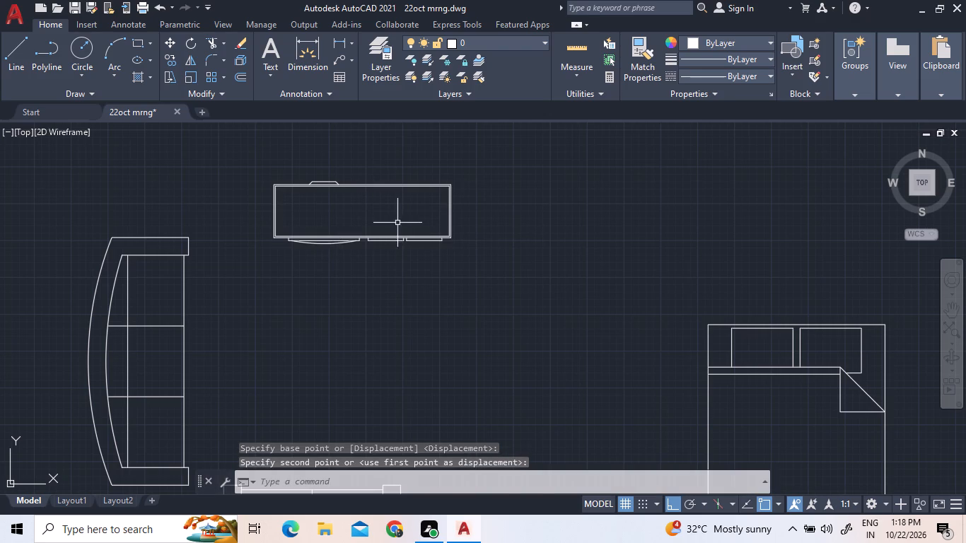
Scale both sofas and the corner table together to about two-thirds size, based at the table's lower-left corner.
scroll(392, 240, "down", 3)
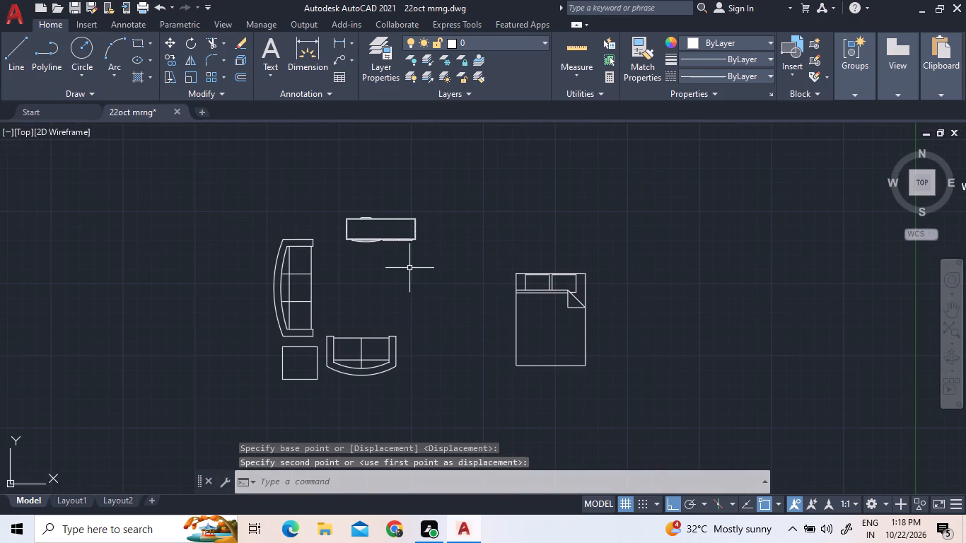
left_click(430, 420)
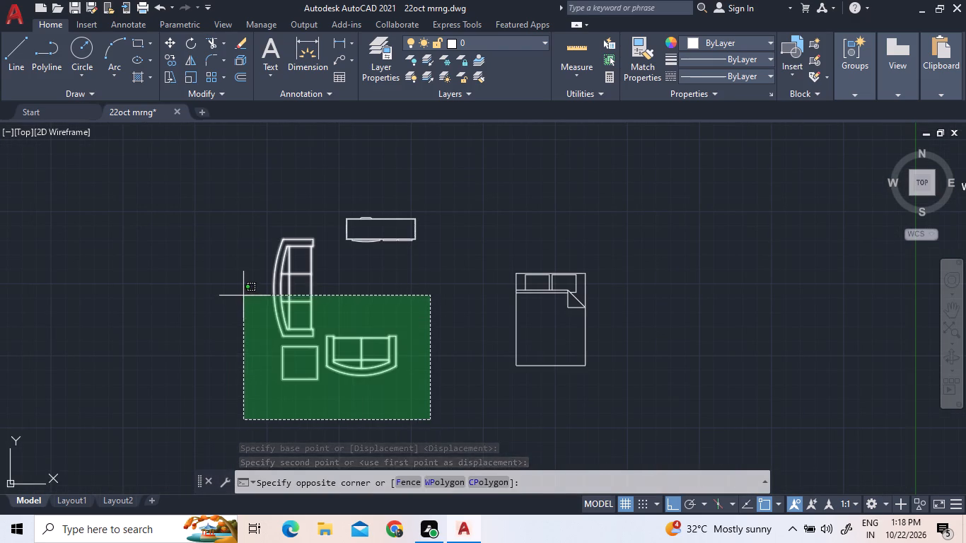
left_click(243, 296)
right_click(245, 293)
left_click(278, 317)
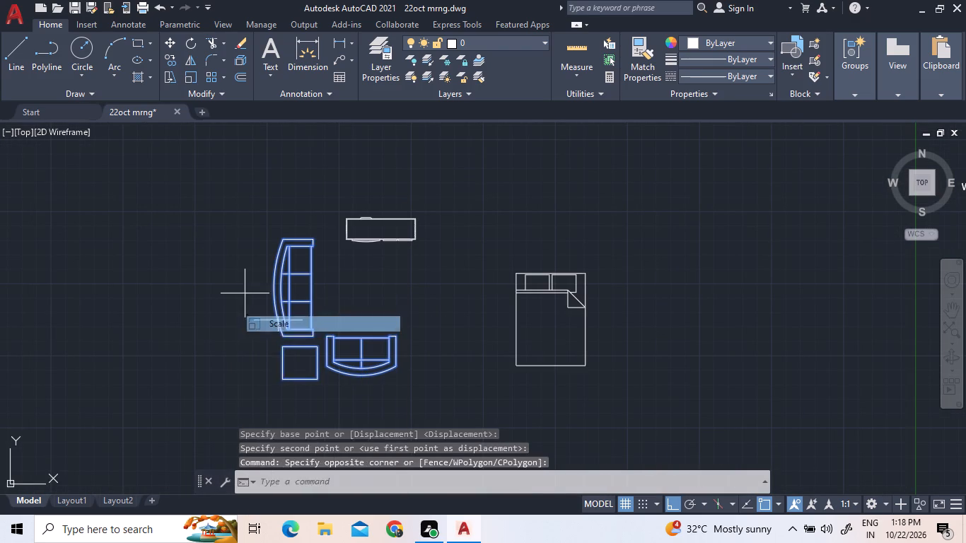
left_click(281, 378)
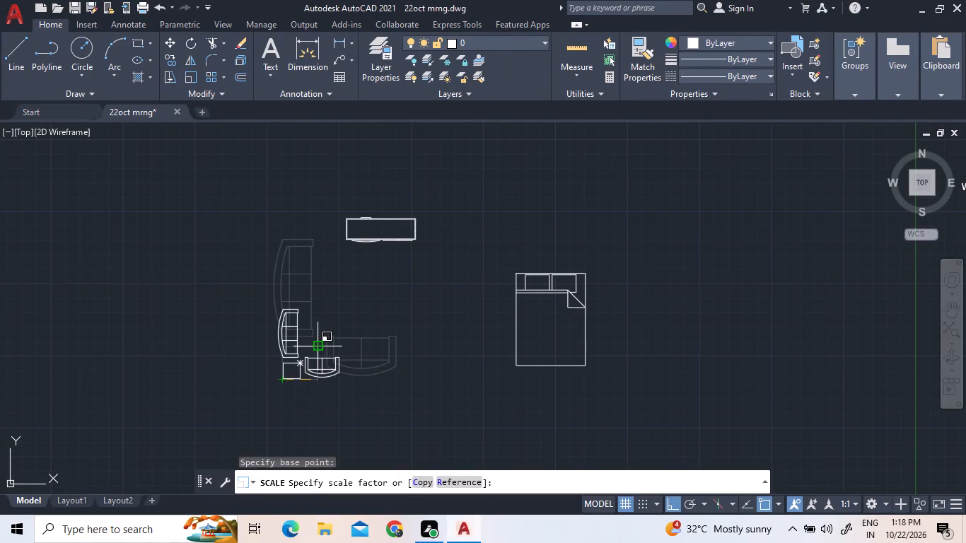
left_click(315, 342)
Move both sofas and the corner table together into the front terrace balcony, below its label and near the room's west wall.
left_click(376, 399)
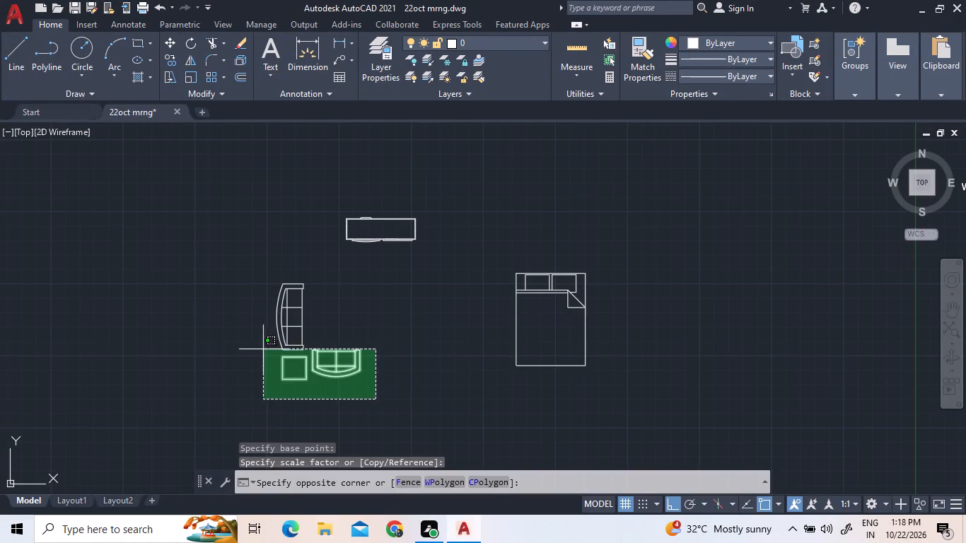
left_click(256, 341)
right_click(237, 275)
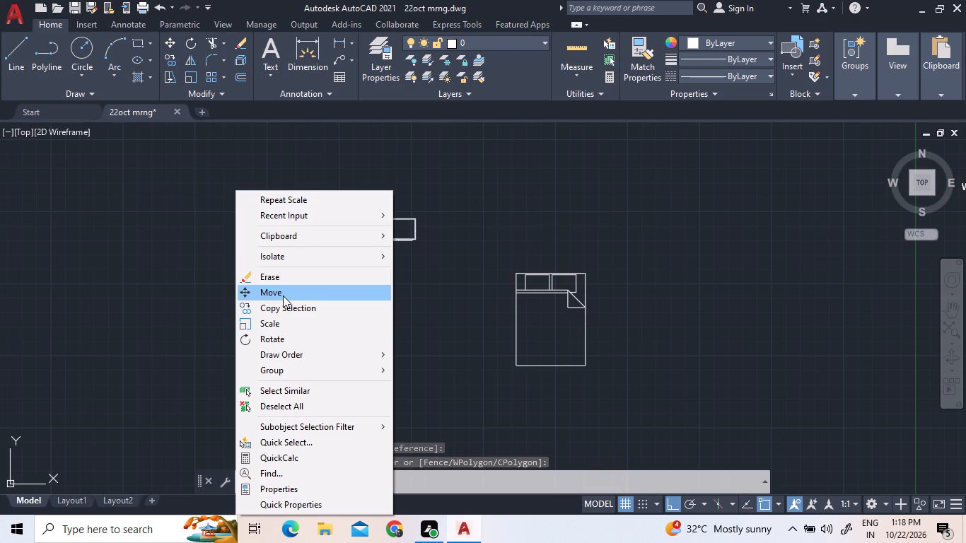
left_click(283, 293)
left_click(308, 353)
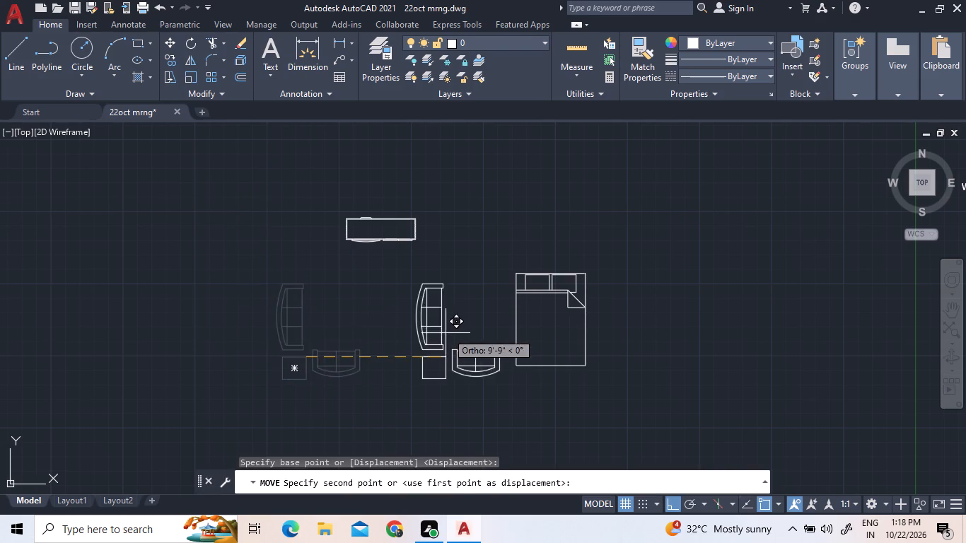
scroll(462, 320, "down", 4)
scroll(550, 352, "up", 2)
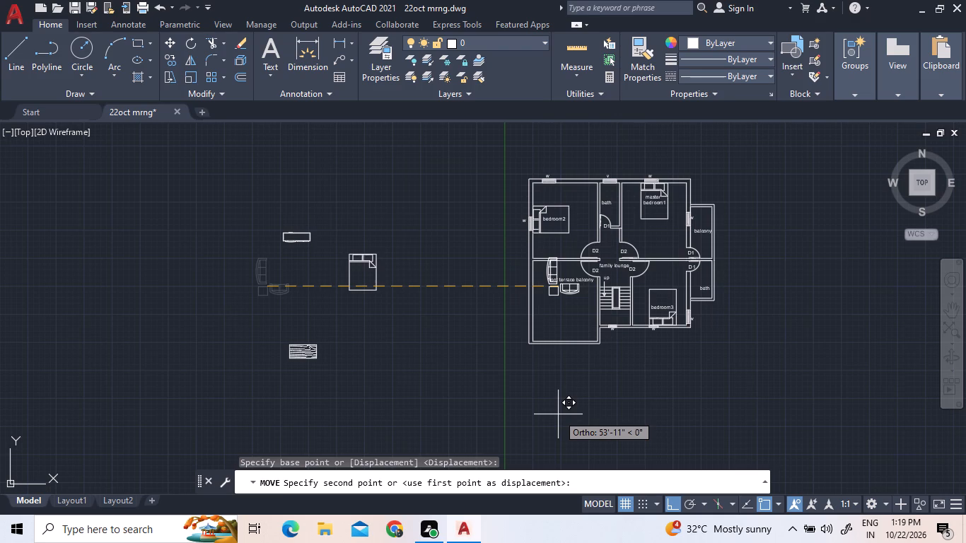
key("F8")
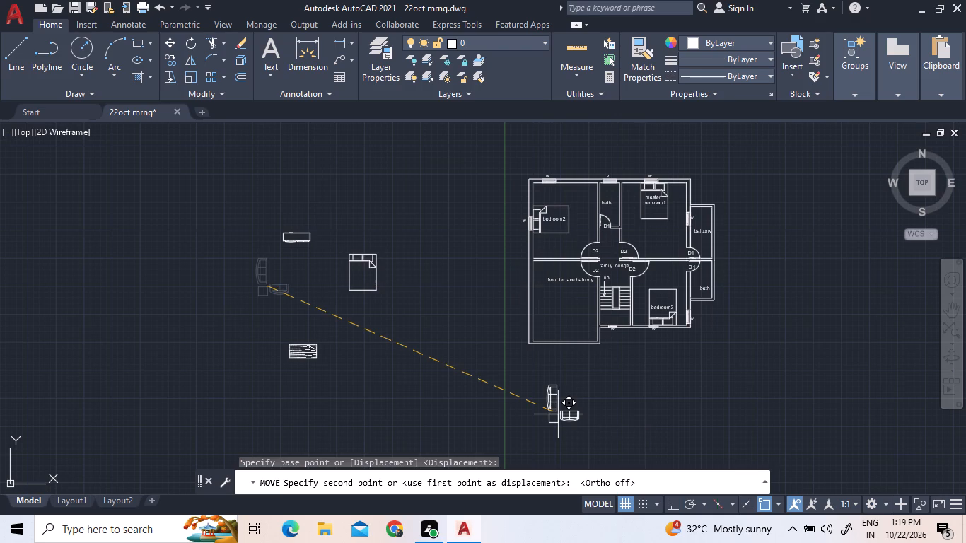
scroll(560, 328, "up", 4)
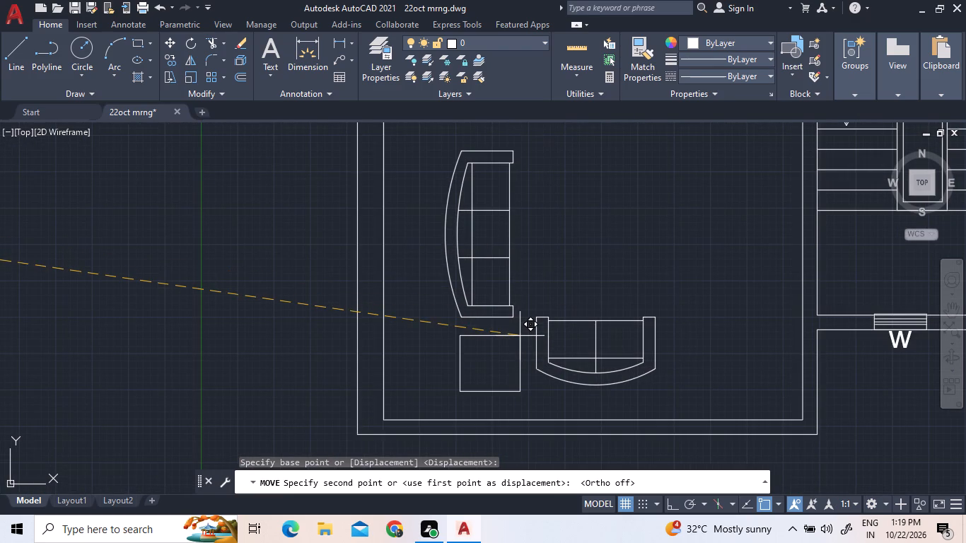
scroll(518, 321, "down", 3)
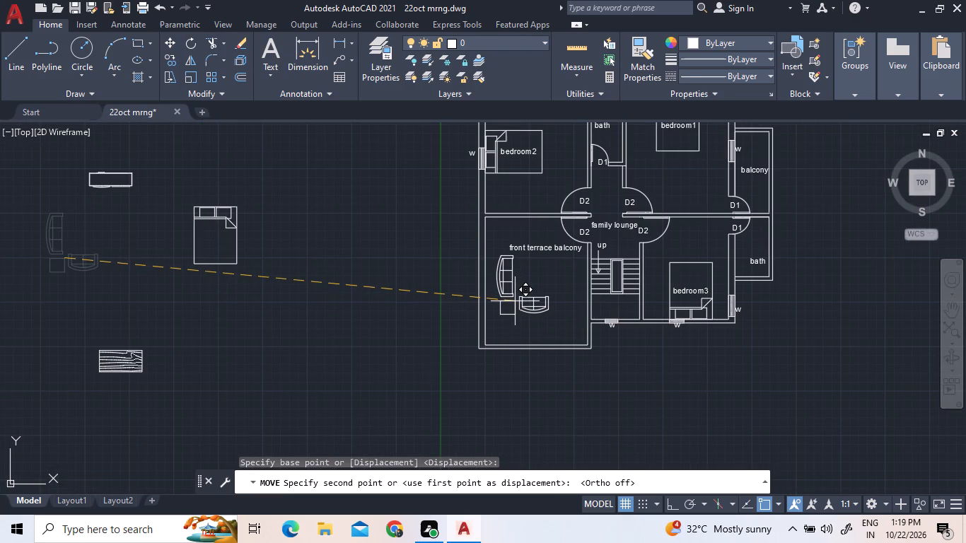
left_click(513, 309)
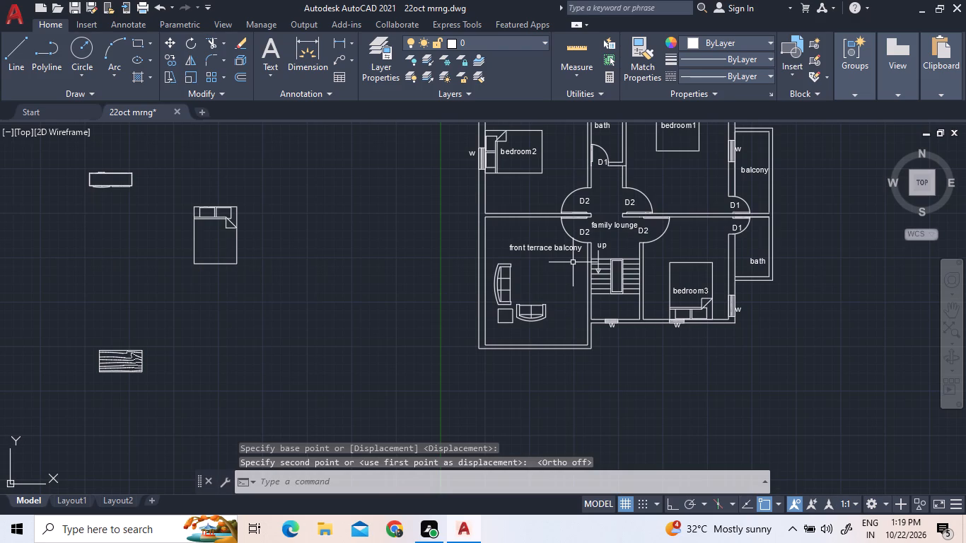
Move the long rectangular furniture block into the front terrace balcony, just below its upper wall and above the room label.
left_click(147, 188)
left_click(78, 154)
right_click(83, 151)
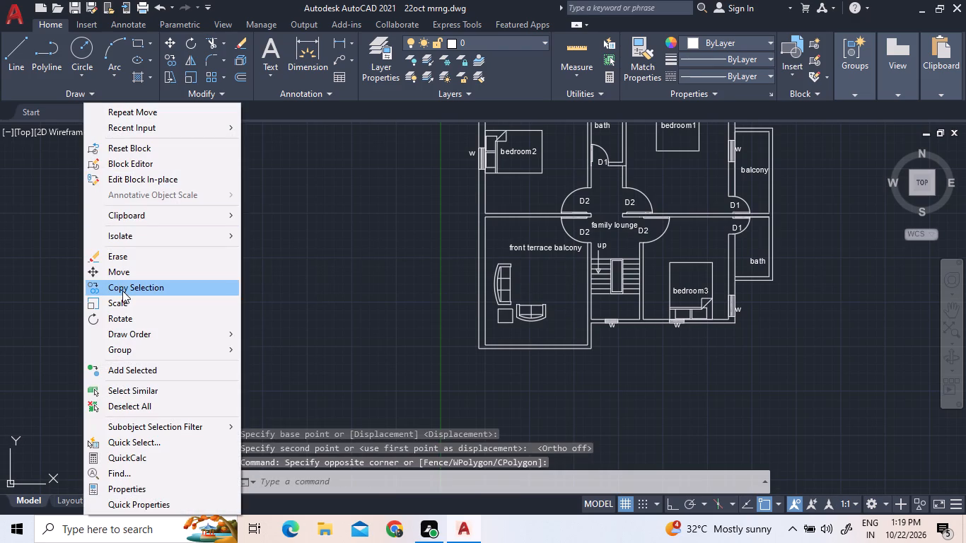
left_click(123, 273)
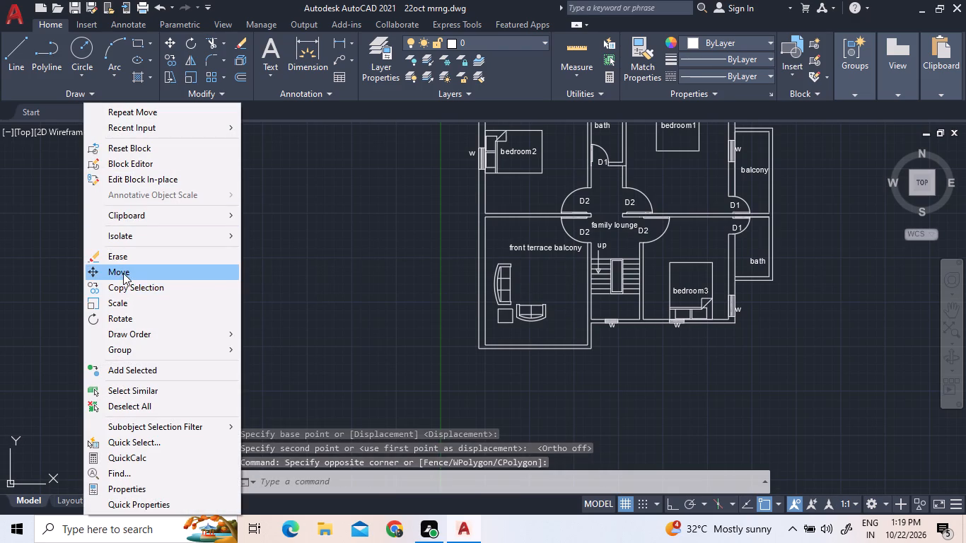
scroll(110, 183, "up", 3)
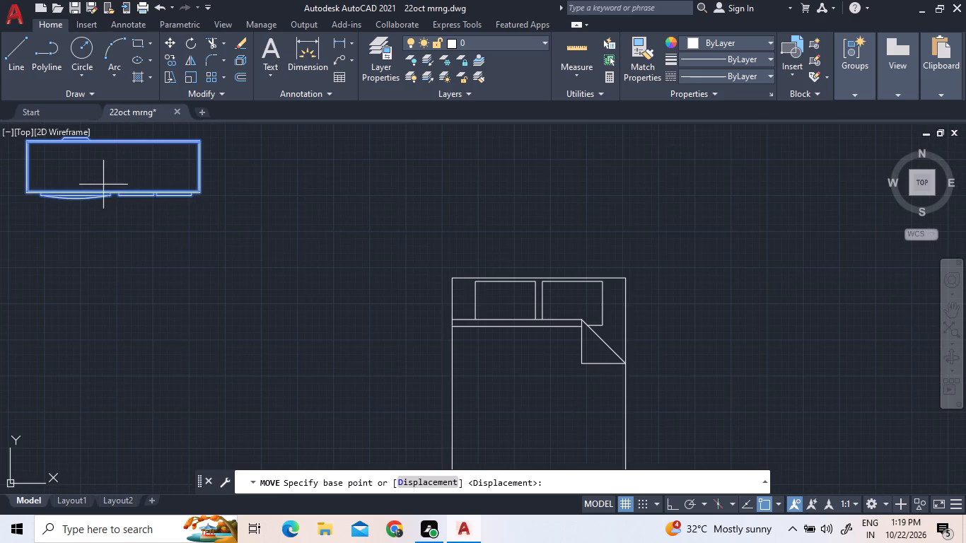
left_click(112, 194)
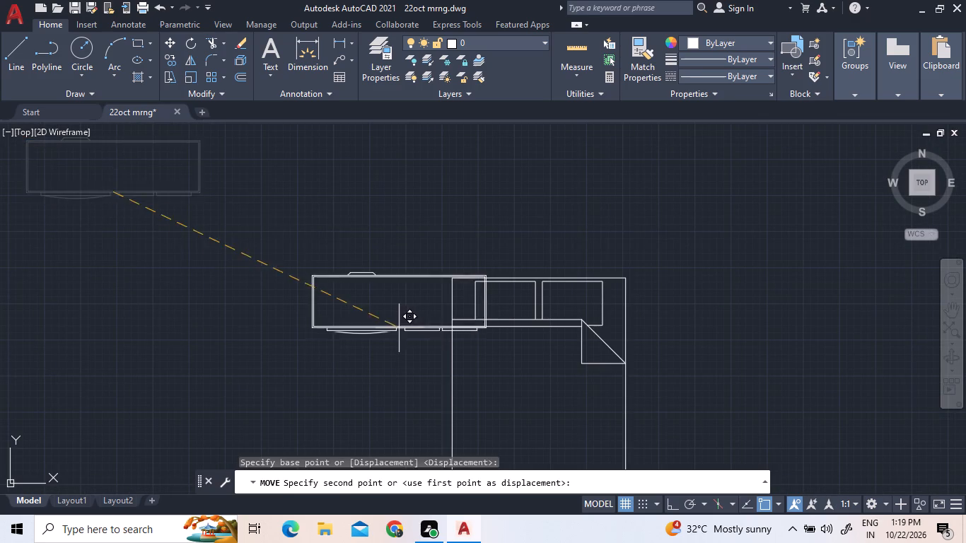
scroll(399, 328, "down", 3)
scroll(770, 368, "up", 3)
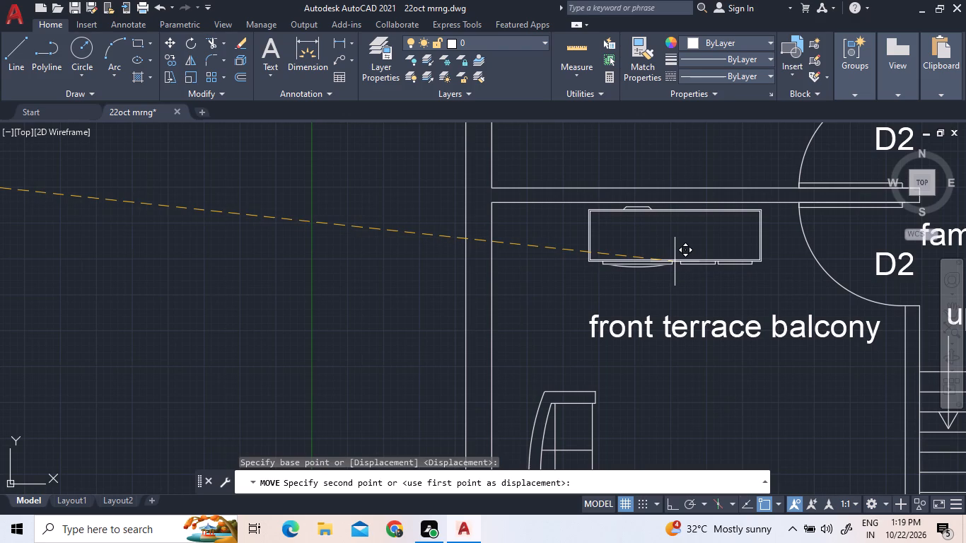
left_click(675, 262)
Scale the wood-grain rectangular block outside the plan to about one-third size, based at its lower-left corner.
scroll(677, 299, "down", 3)
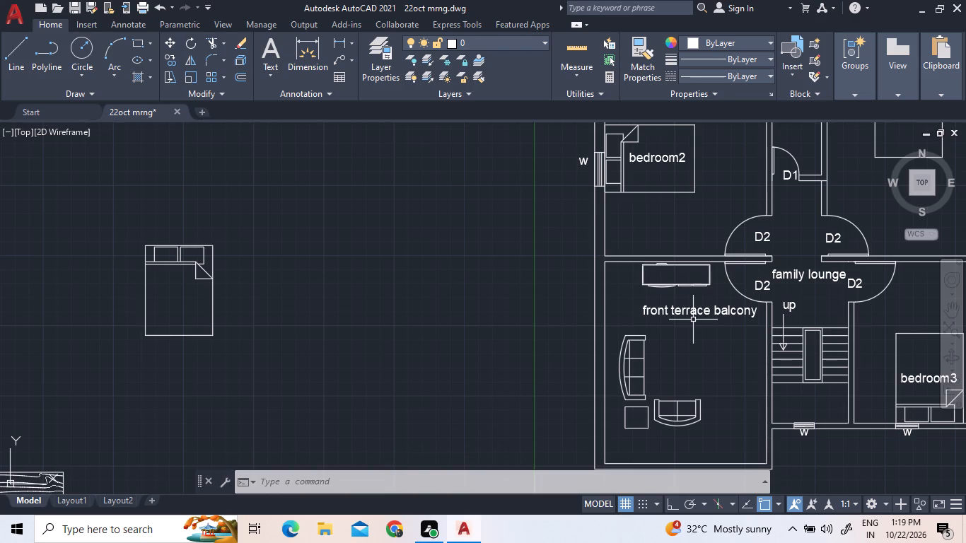
middle_click_drag(851, 387, 772, 395)
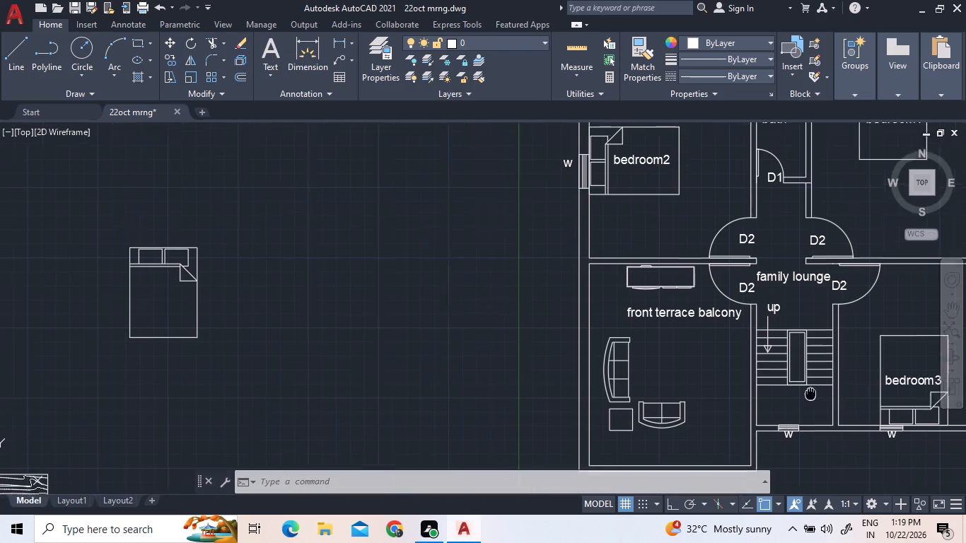
middle_click_drag(772, 395, 473, 380)
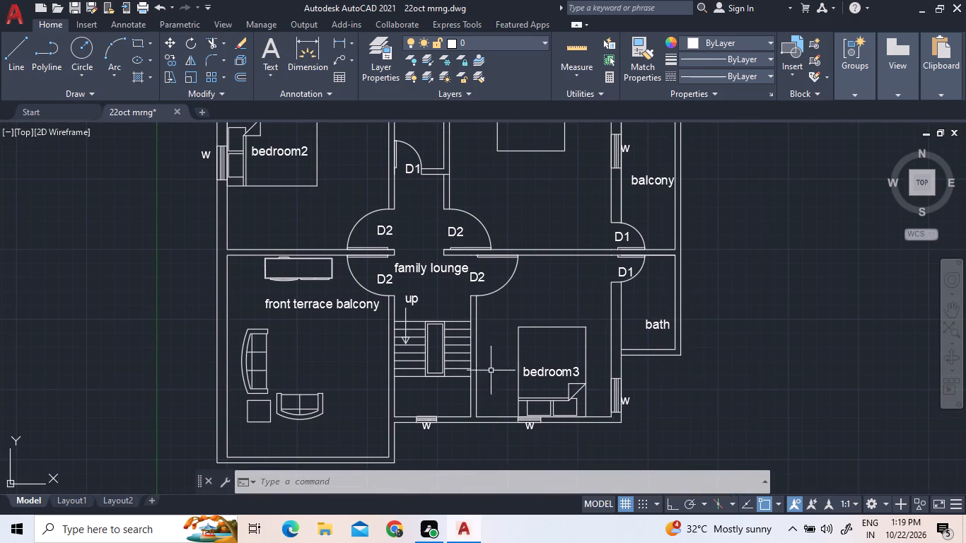
scroll(549, 342, "down", 2)
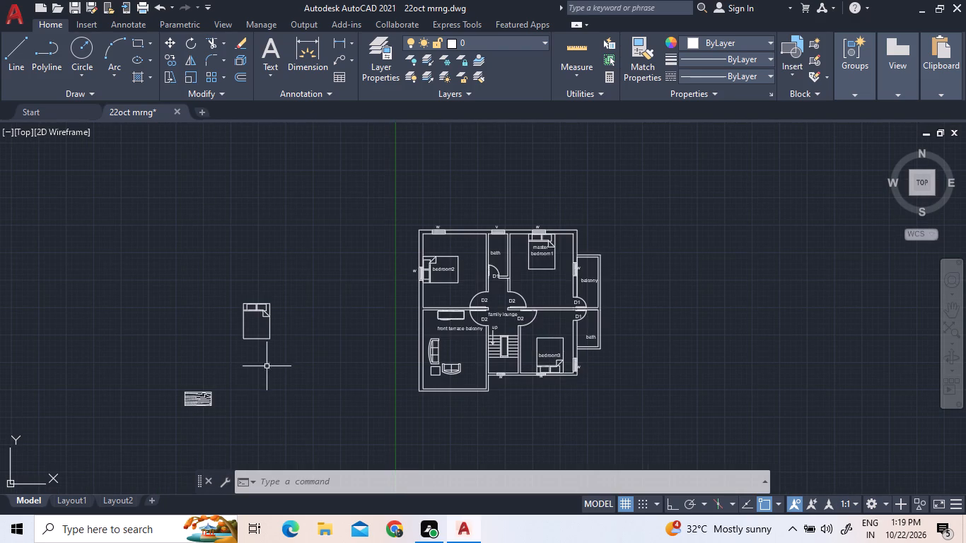
scroll(217, 402, "up", 3)
left_click(218, 425)
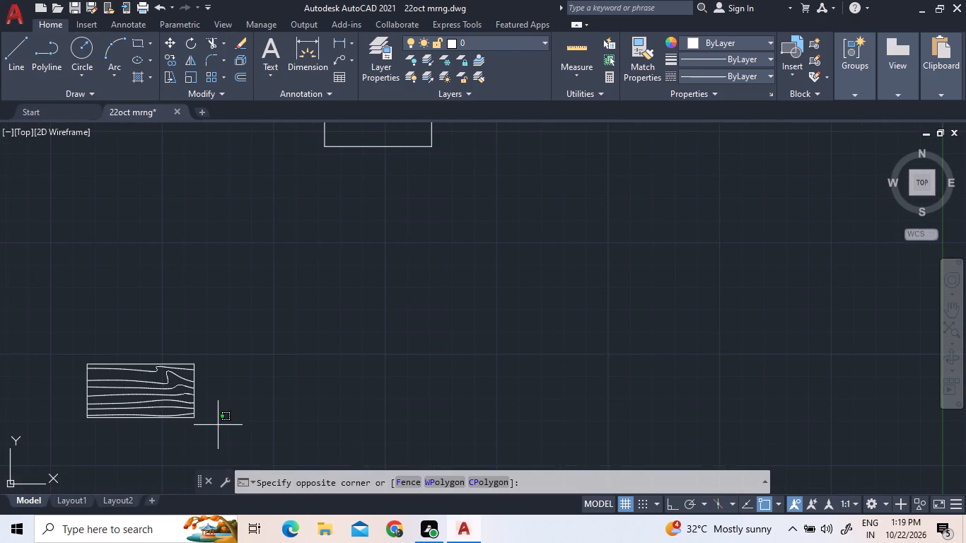
left_click(133, 331)
right_click(171, 313)
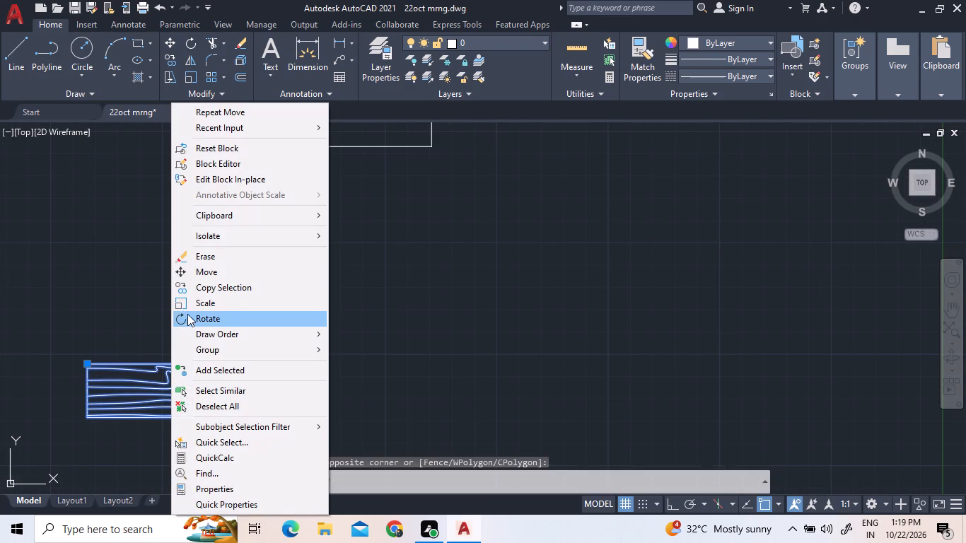
left_click(194, 307)
scroll(86, 423, "up", 3)
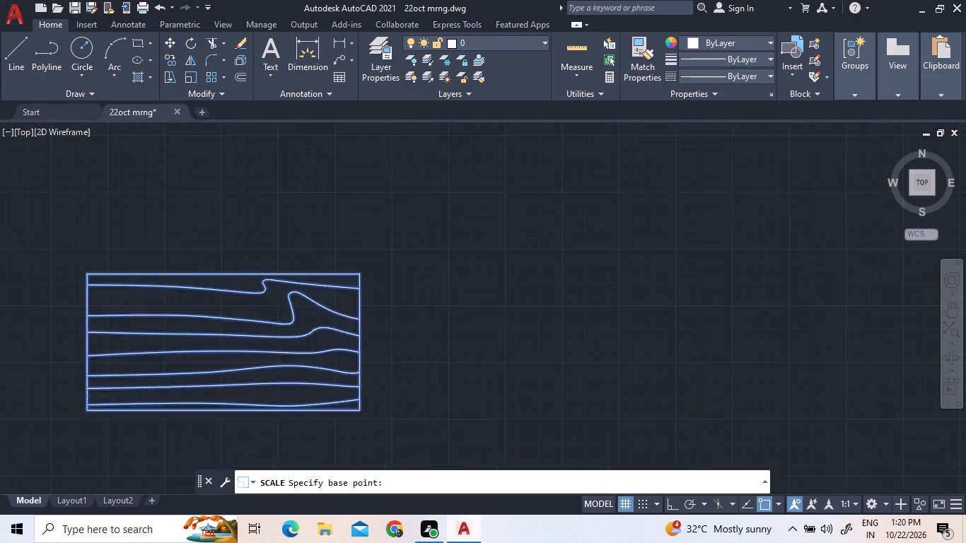
scroll(86, 423, "up", 1)
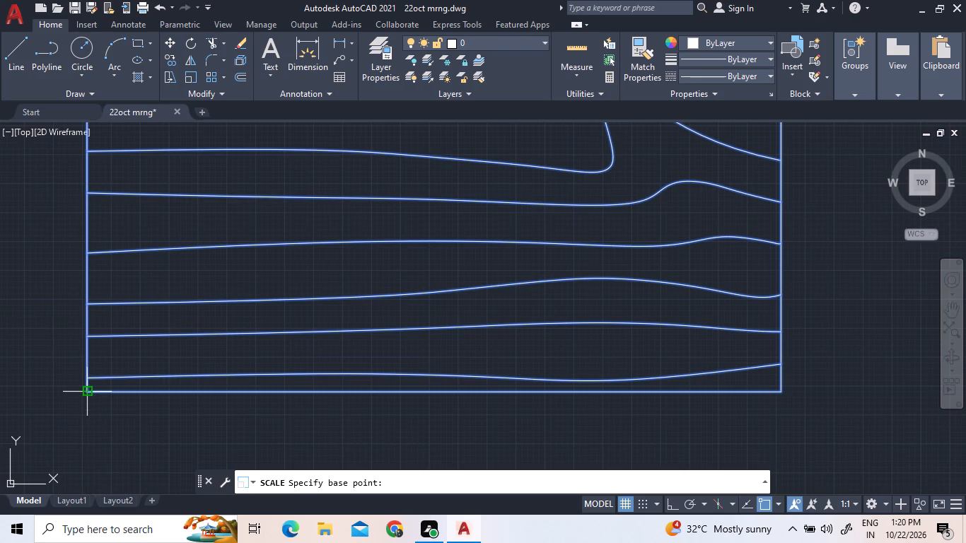
left_click(86, 395)
left_click(194, 360)
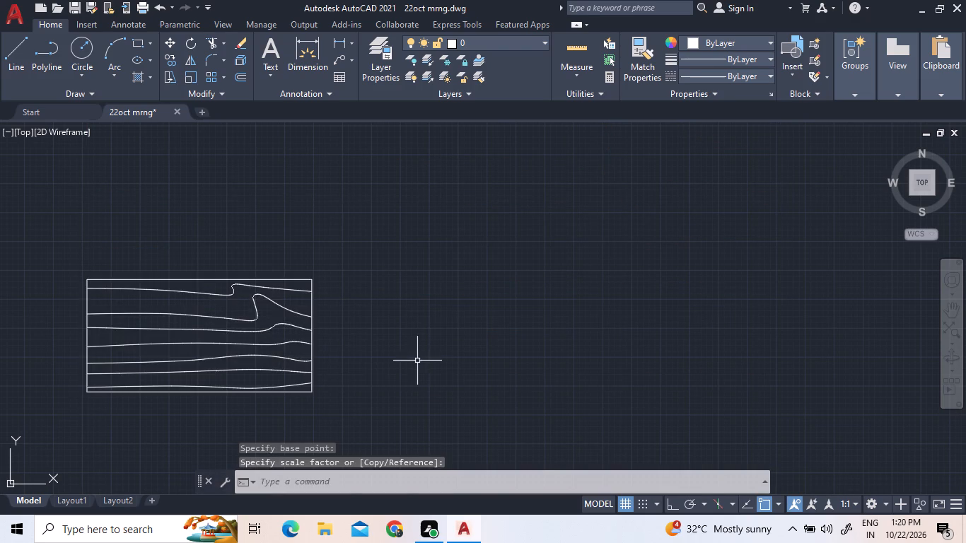
Move the wood-grain block into bedroom3, against the upper wall between the D2 and D1 doors.
left_click(405, 414)
left_click(204, 254)
right_click(206, 254)
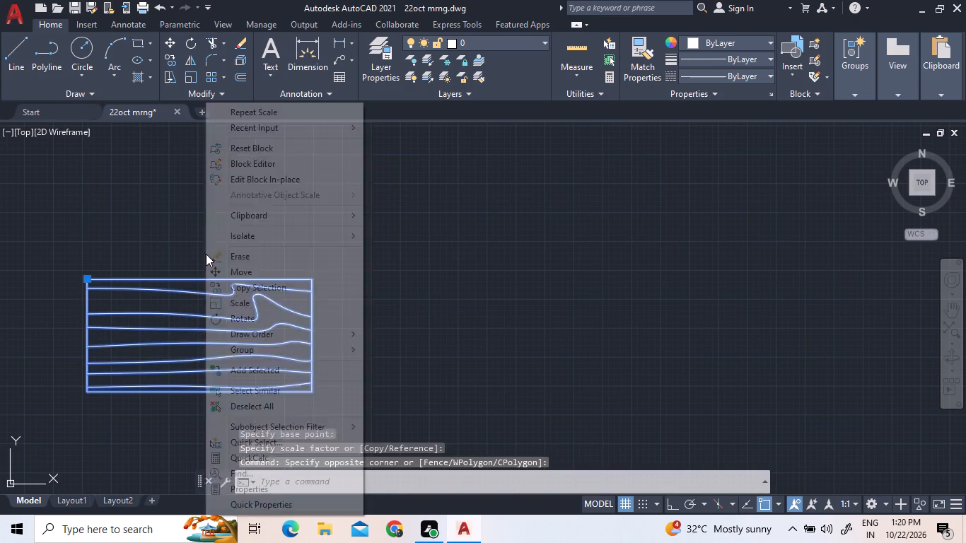
left_click(235, 276)
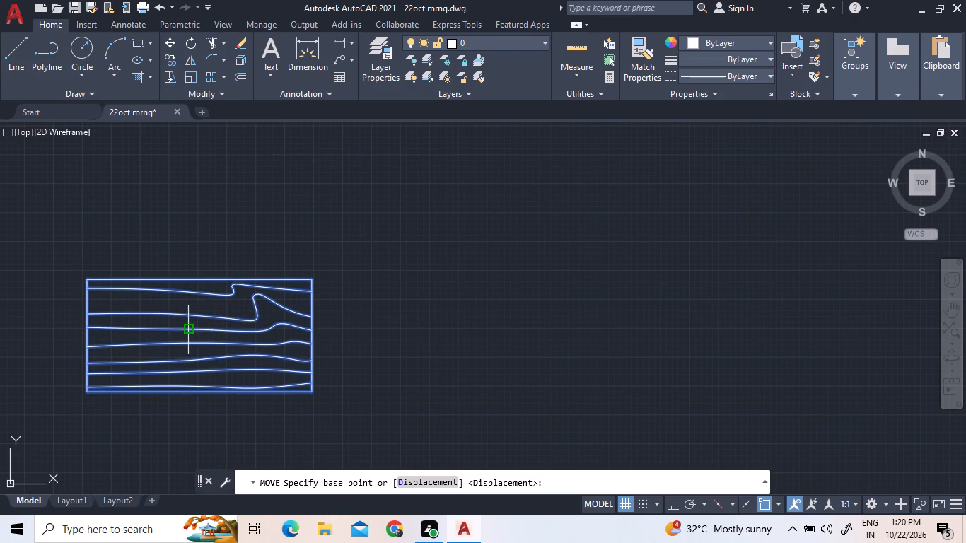
left_click(187, 328)
scroll(416, 269, "down", 7)
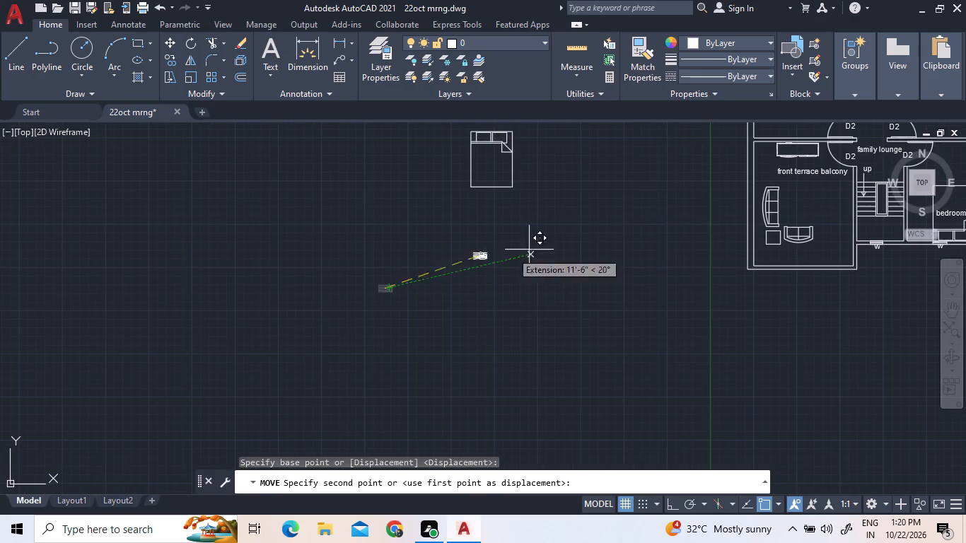
scroll(677, 318, "down", 3)
scroll(738, 274, "up", 4)
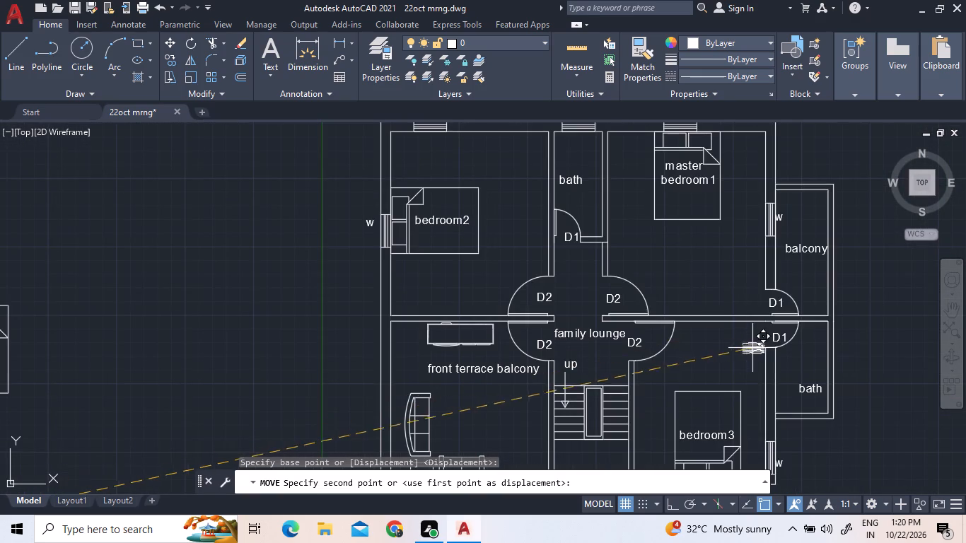
scroll(758, 349, "up", 4)
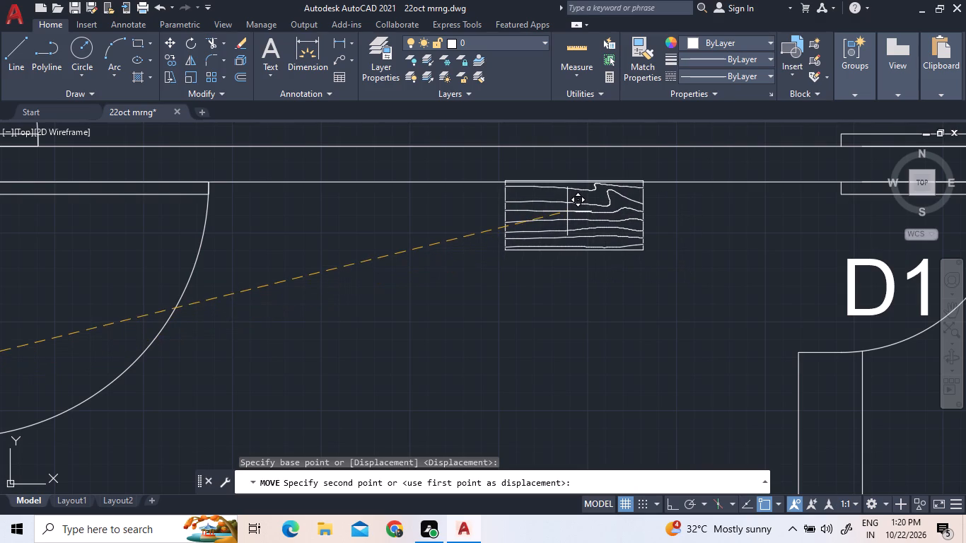
left_click(566, 213)
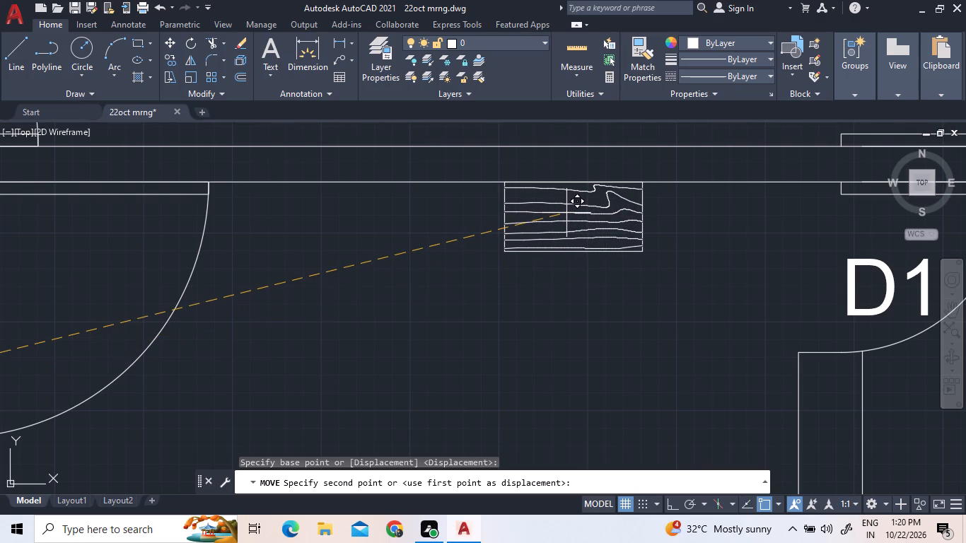
Scale the wood-grain block in bedroom3 up to about twice its size, based at its lower-left corner.
left_click(569, 230)
right_click(458, 234)
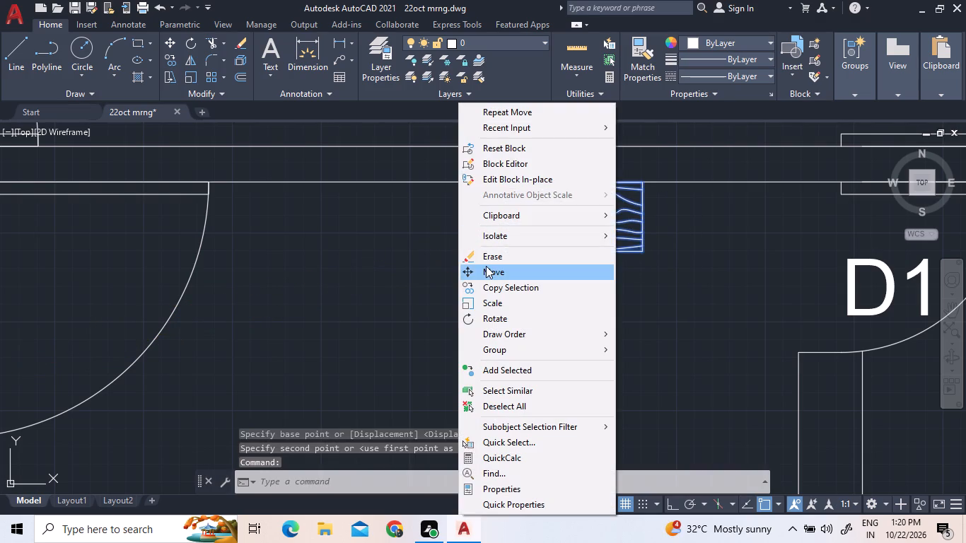
left_click(498, 308)
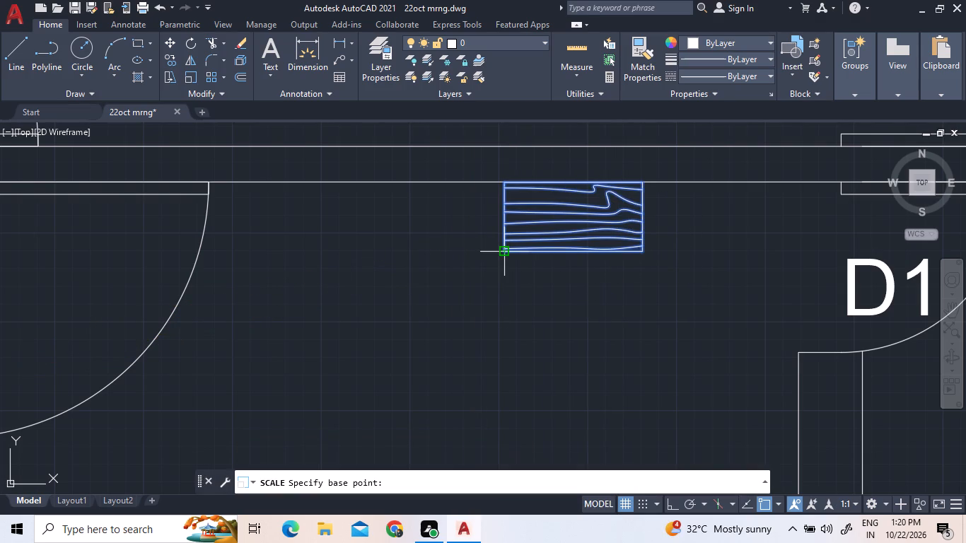
left_click(504, 254)
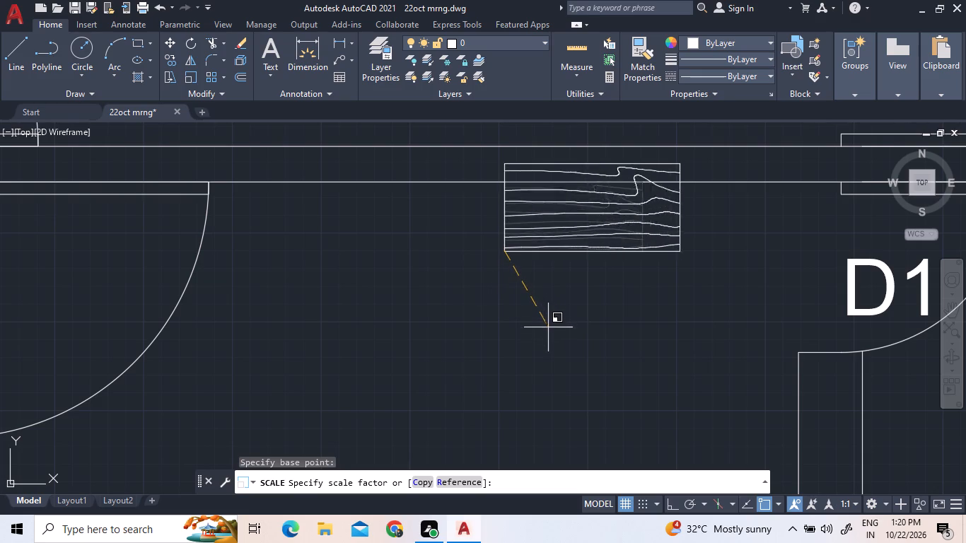
left_click(609, 356)
Copy the wood-grain block in bedroom3 in place, using the default zero displacement.
left_click(737, 295)
left_click(579, 221)
right_click(579, 219)
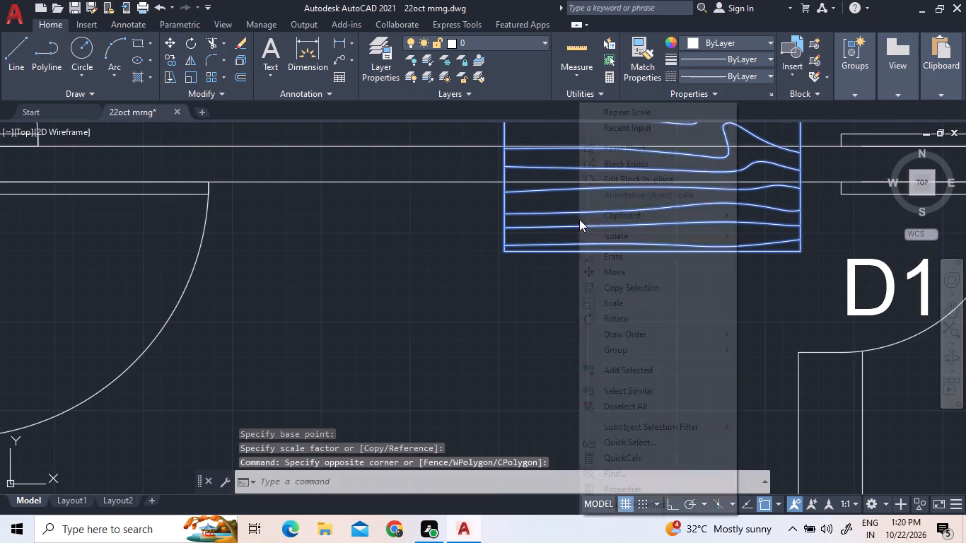
left_click(594, 281)
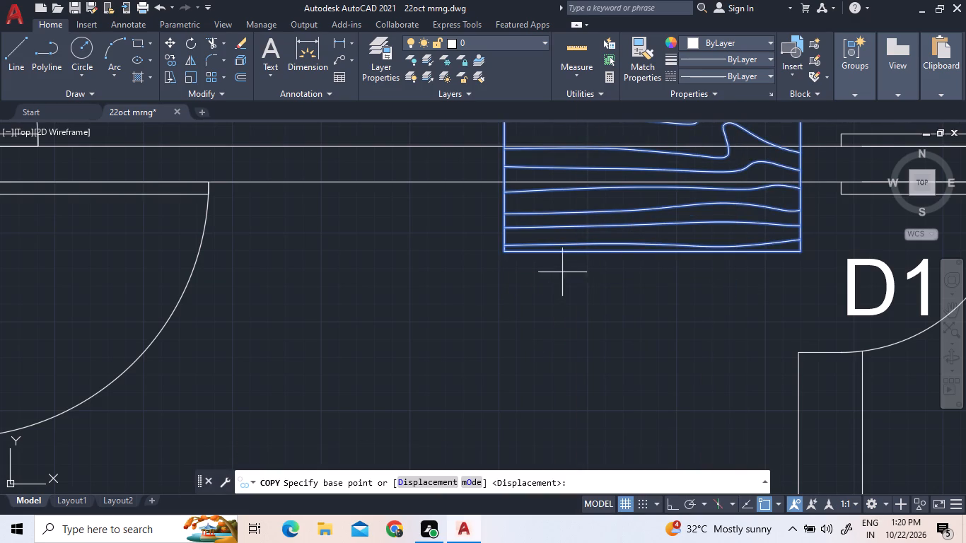
right_click(540, 308)
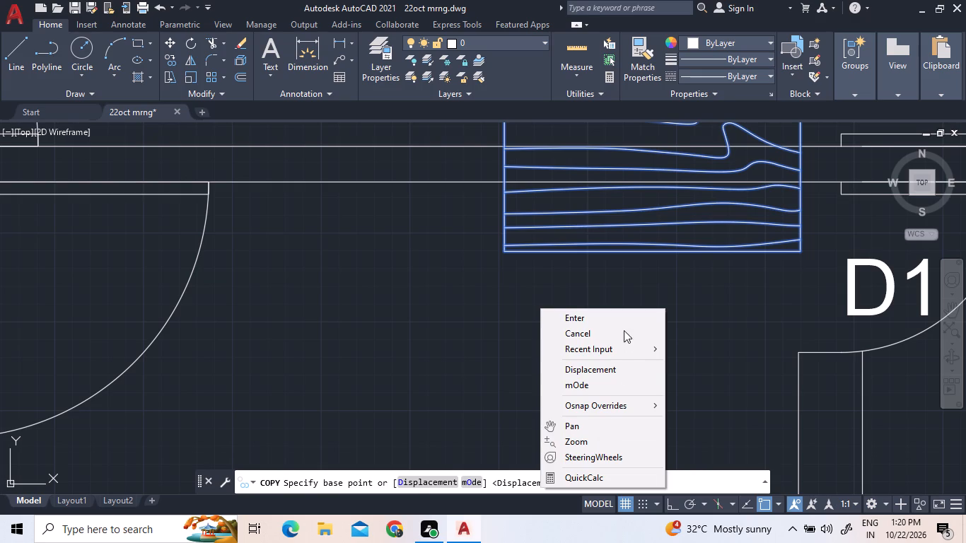
left_click(615, 315)
right_click(612, 317)
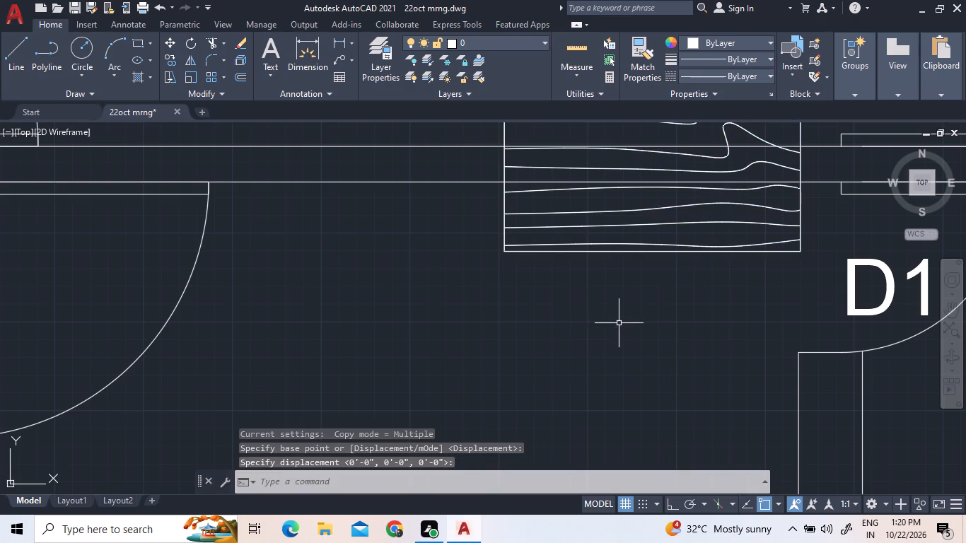
Move the wood-grain block in bedroom3 so its upper-left corner sits on the inner face of the room's upper wall.
scroll(618, 323, "down", 1)
left_click(618, 323)
left_click(552, 265)
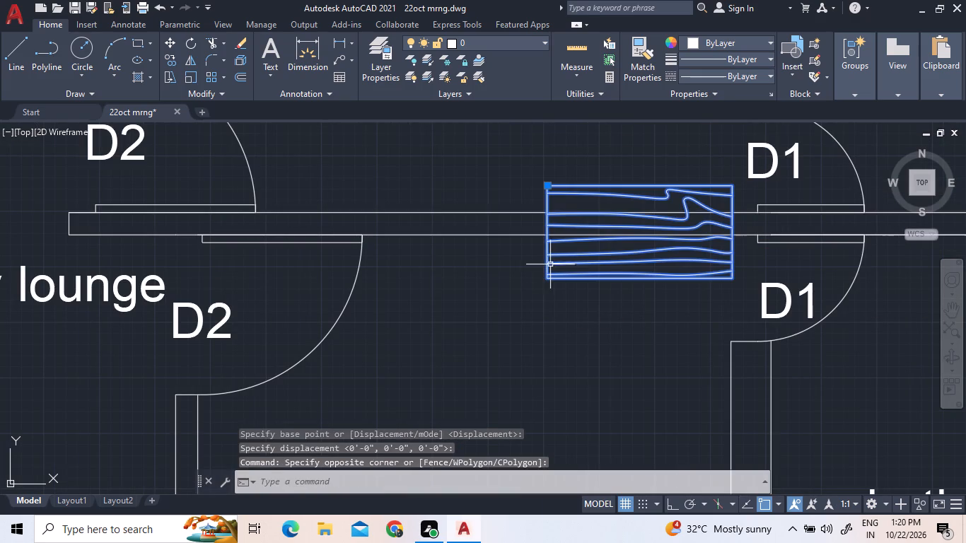
right_click(525, 189)
left_click(588, 286)
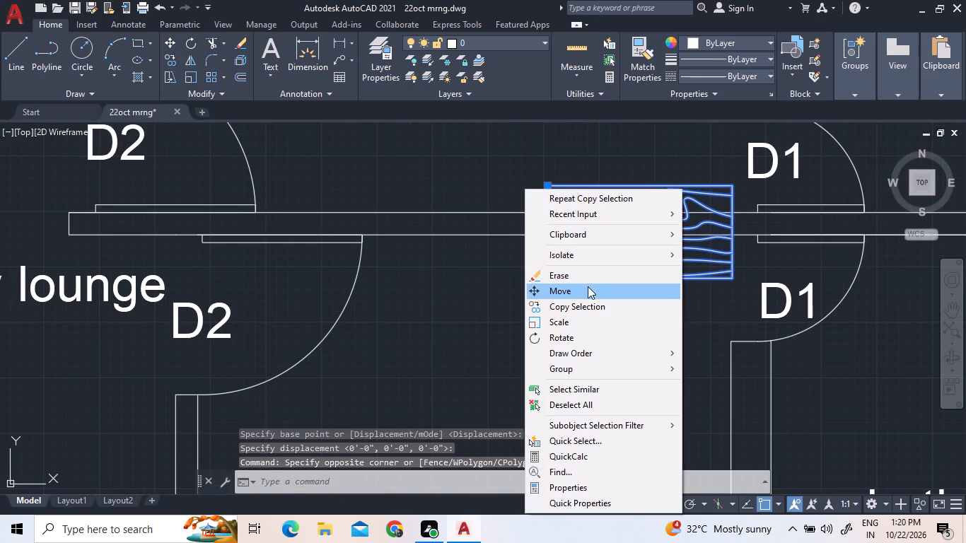
left_click(547, 185)
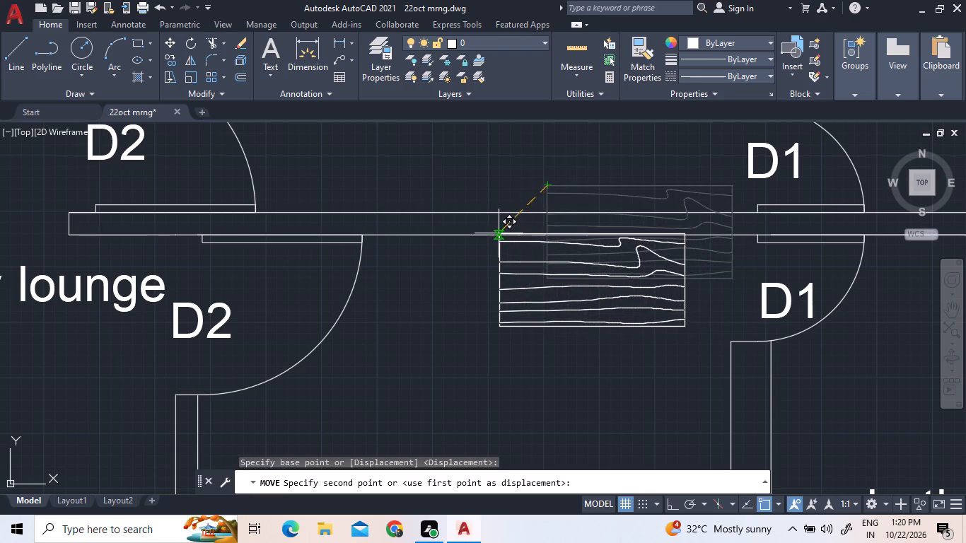
scroll(494, 235, "up", 2)
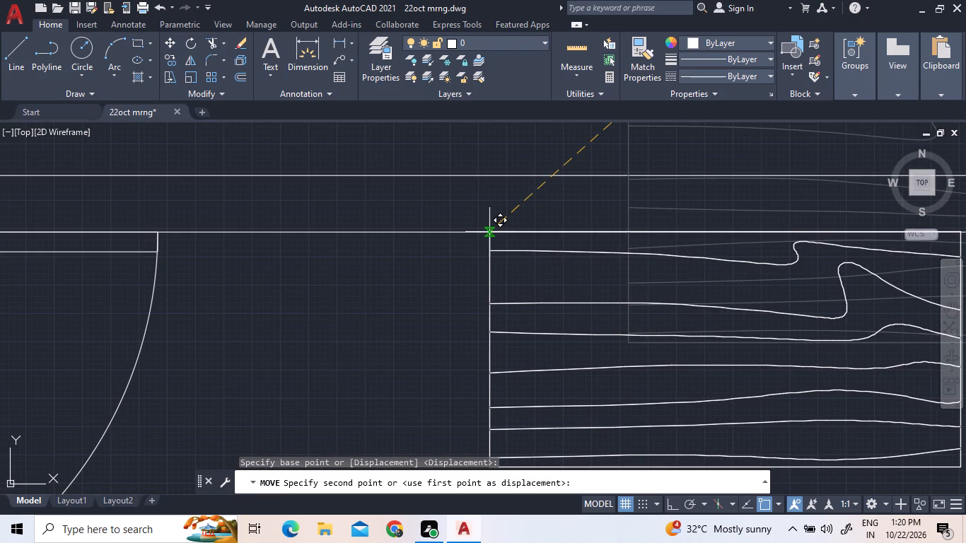
scroll(489, 233, "up", 2)
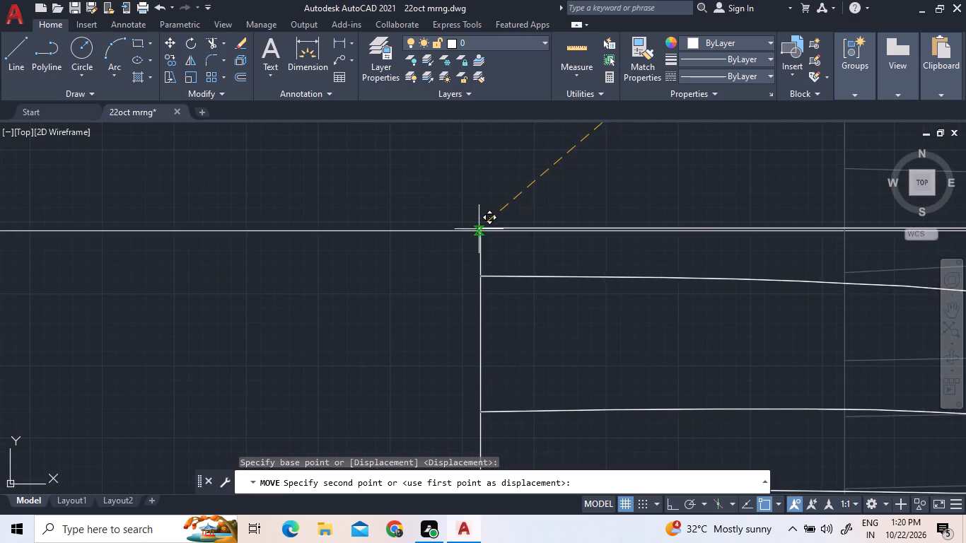
left_click(474, 230)
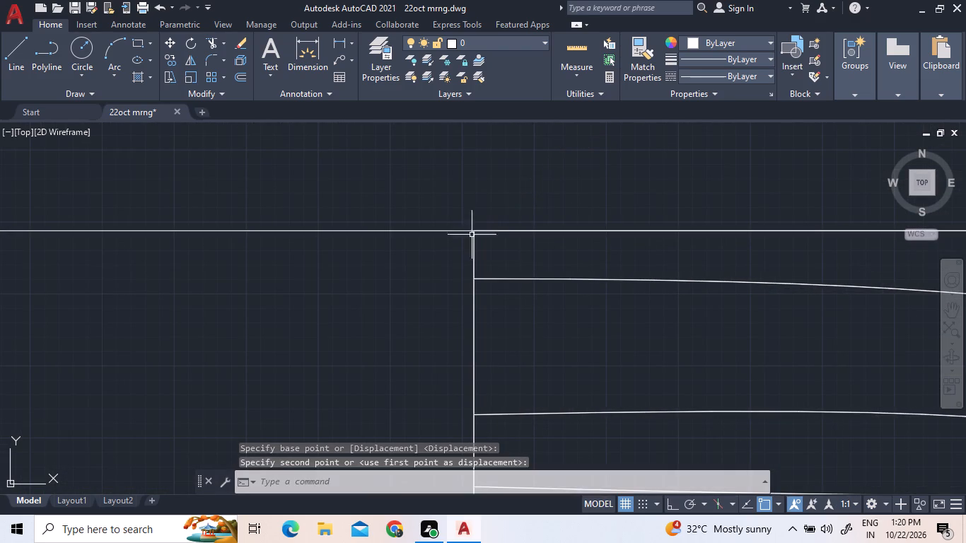
Copy the wood-grain block in bedroom3 in place, using the default zero displacement.
scroll(427, 282, "down", 3)
scroll(684, 295, "down", 3)
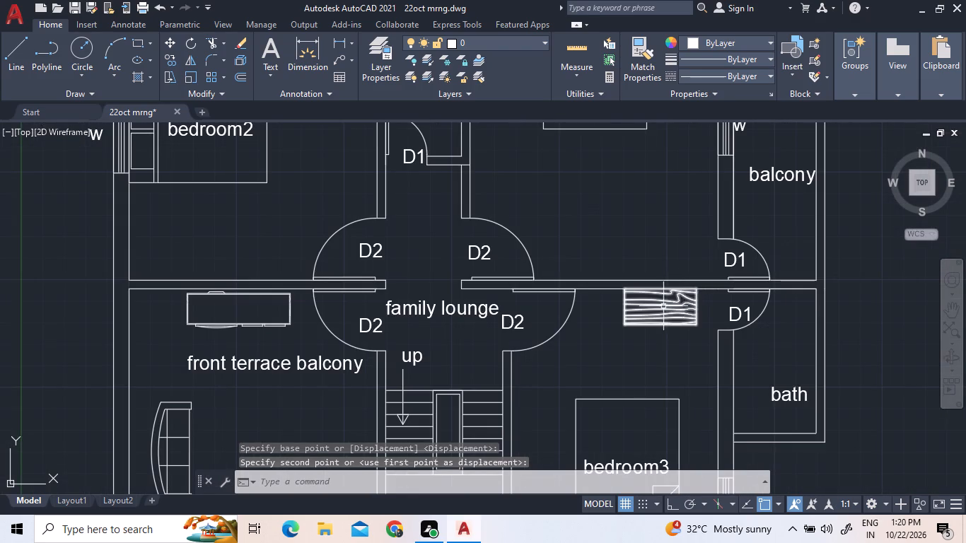
scroll(601, 397, "down", 1)
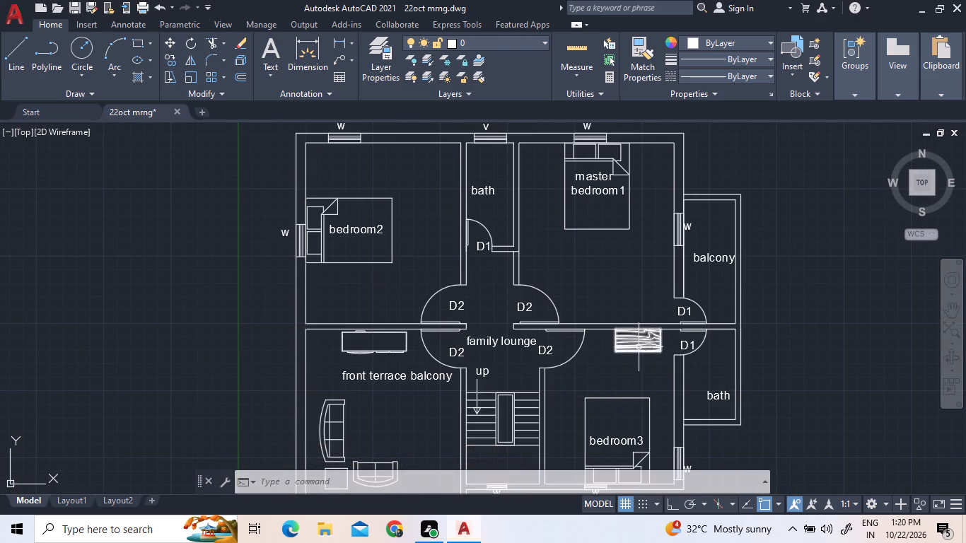
scroll(740, 388, "up", 3)
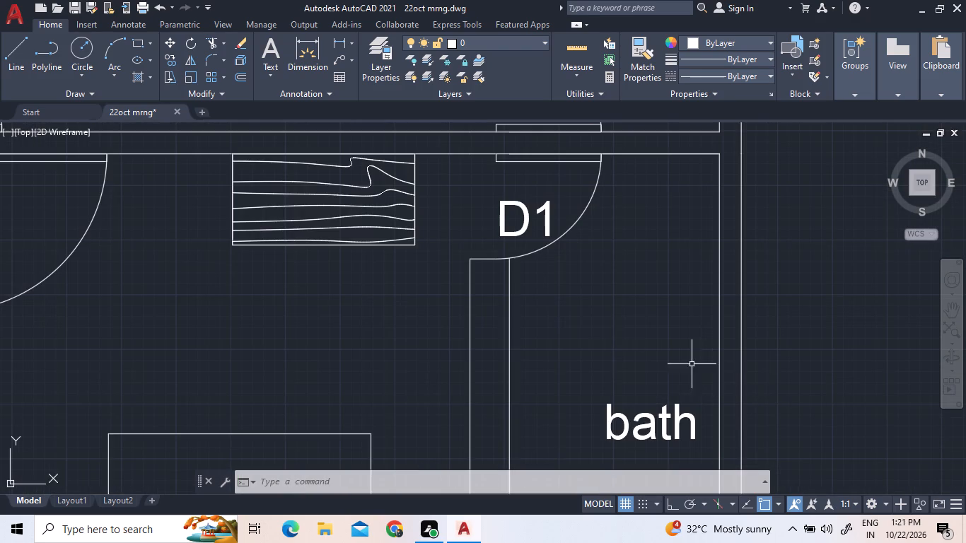
left_click(445, 284)
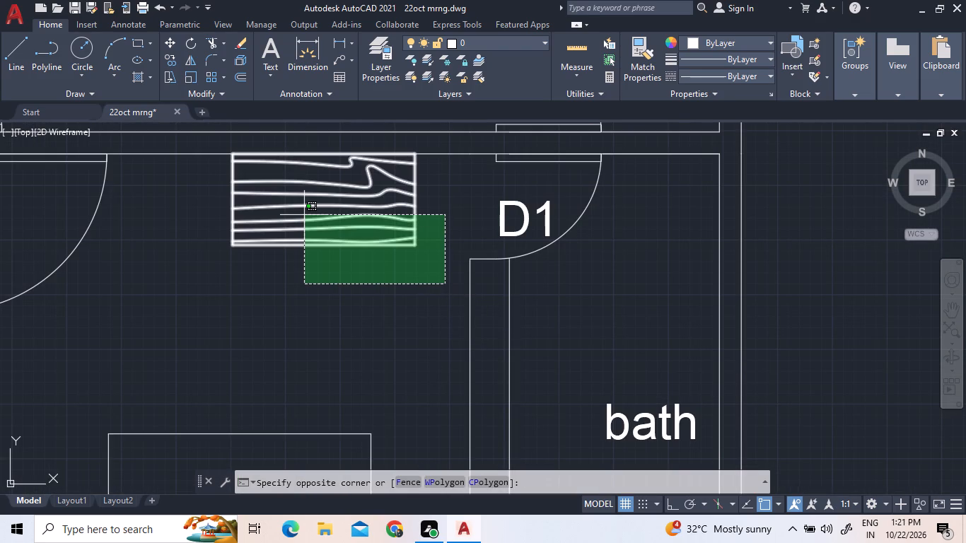
left_click(303, 214)
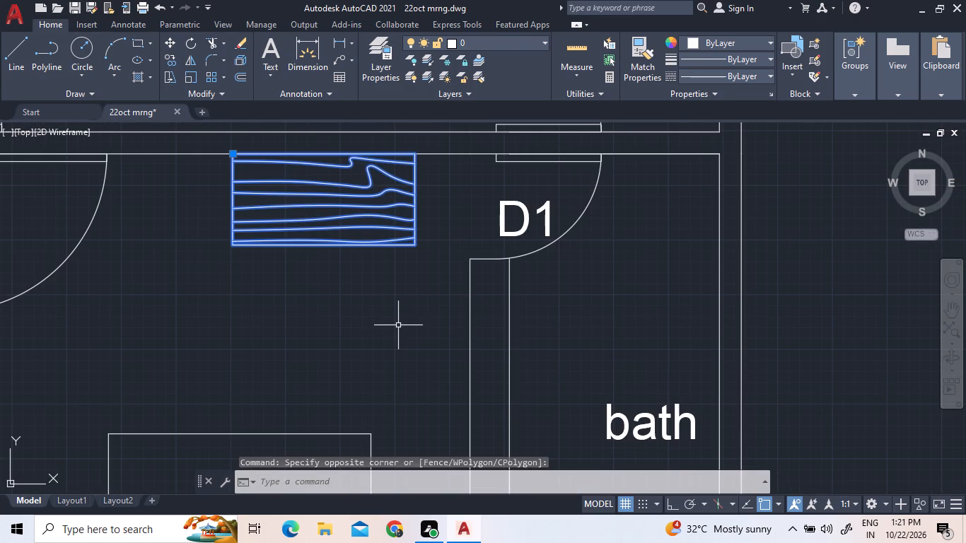
right_click(351, 348)
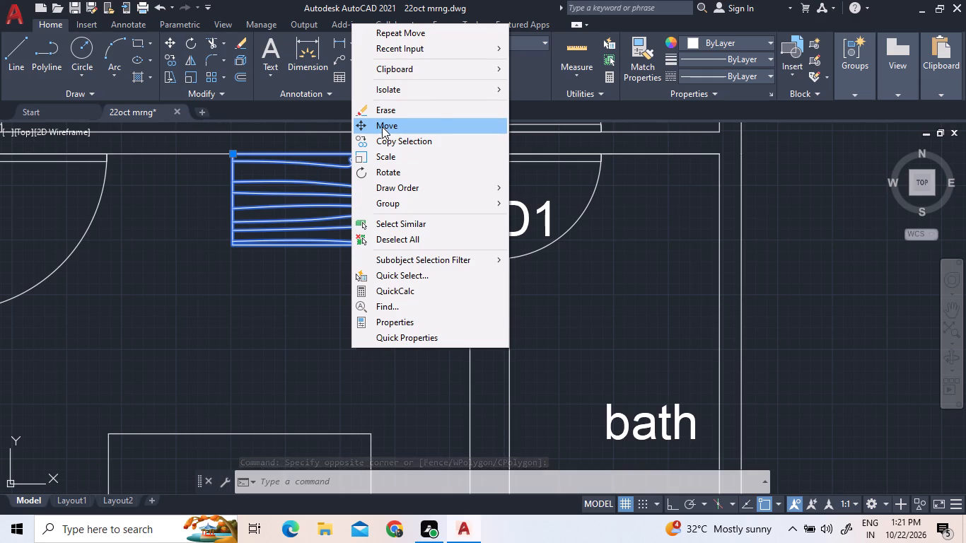
left_click(394, 143)
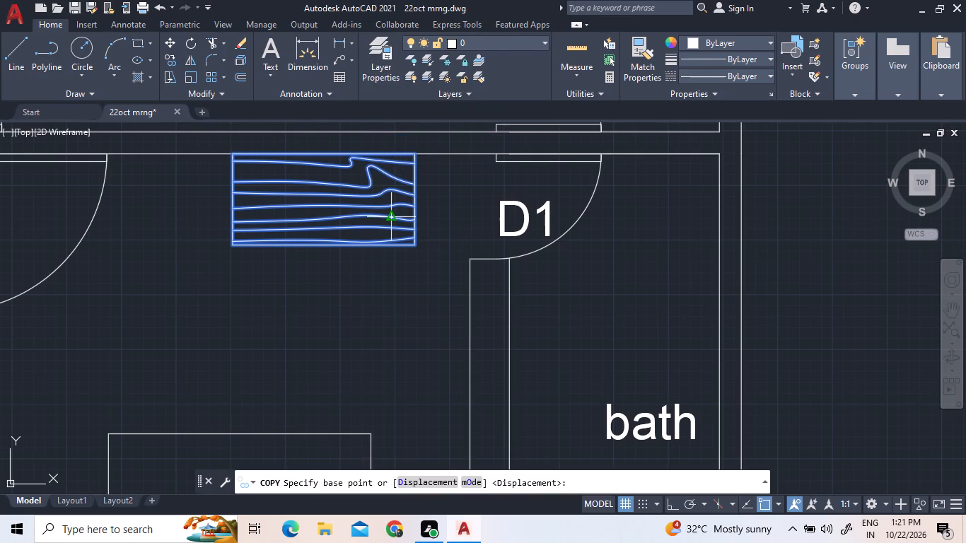
right_click(395, 290)
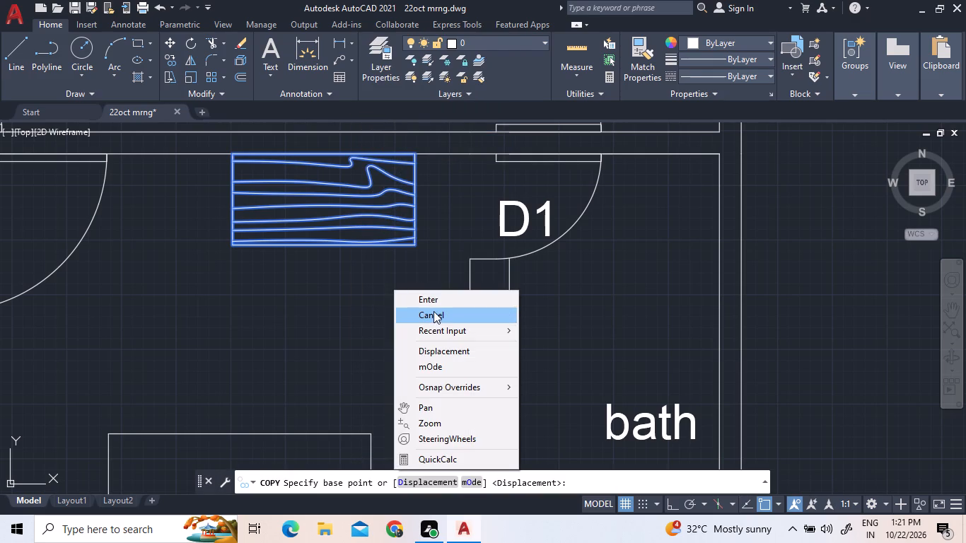
left_click(434, 296)
scroll(432, 295, "down", 3)
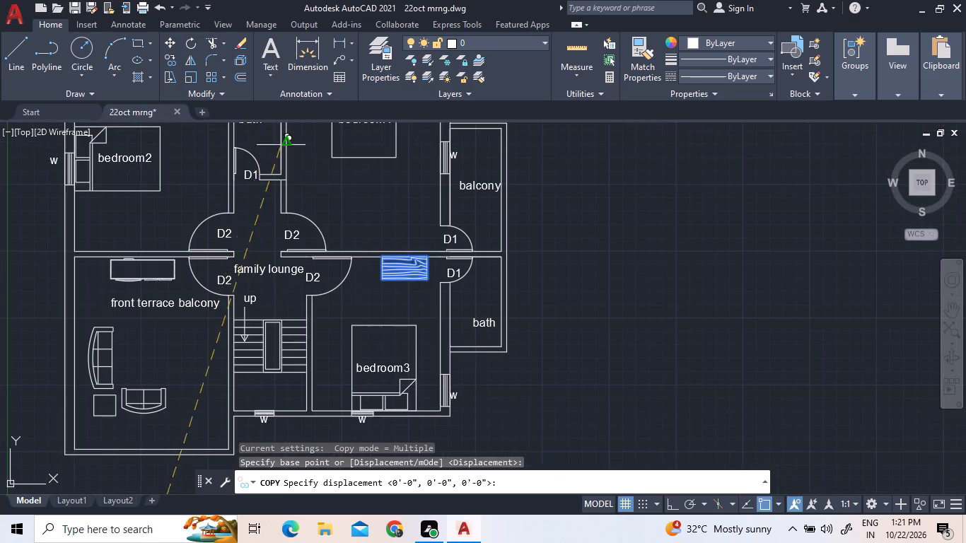
scroll(290, 156, "down", 5)
right_click(191, 267)
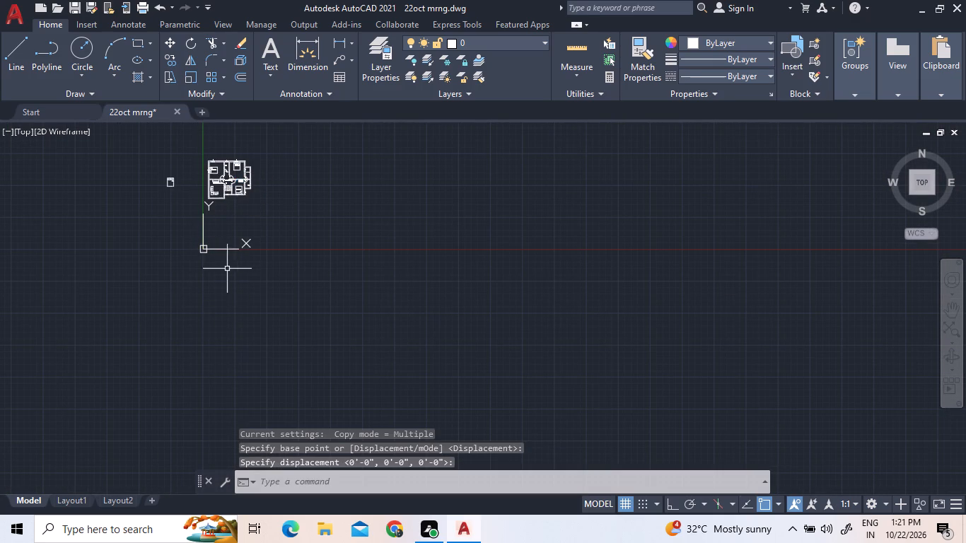
Copy the wood-grain block from bedroom3 into bedroom2's lower-left corner, against the left and lower walls.
scroll(375, 312, "down", 1)
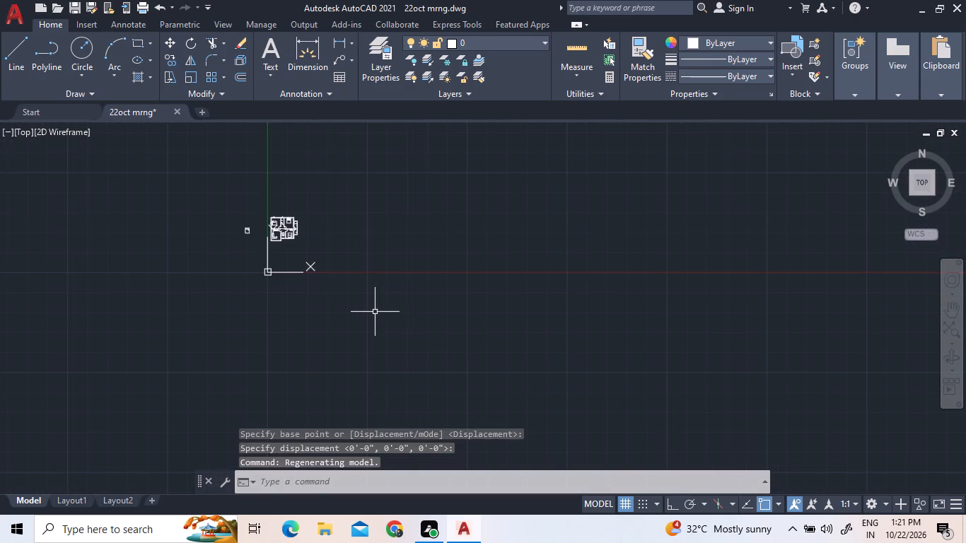
scroll(269, 197, "up", 4)
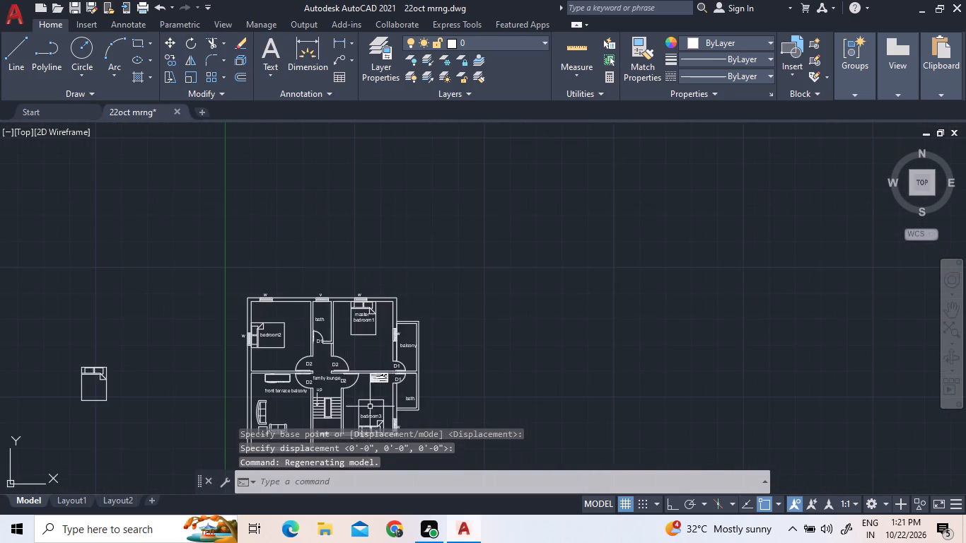
scroll(376, 400, "up", 3)
left_click(405, 335)
left_click(356, 307)
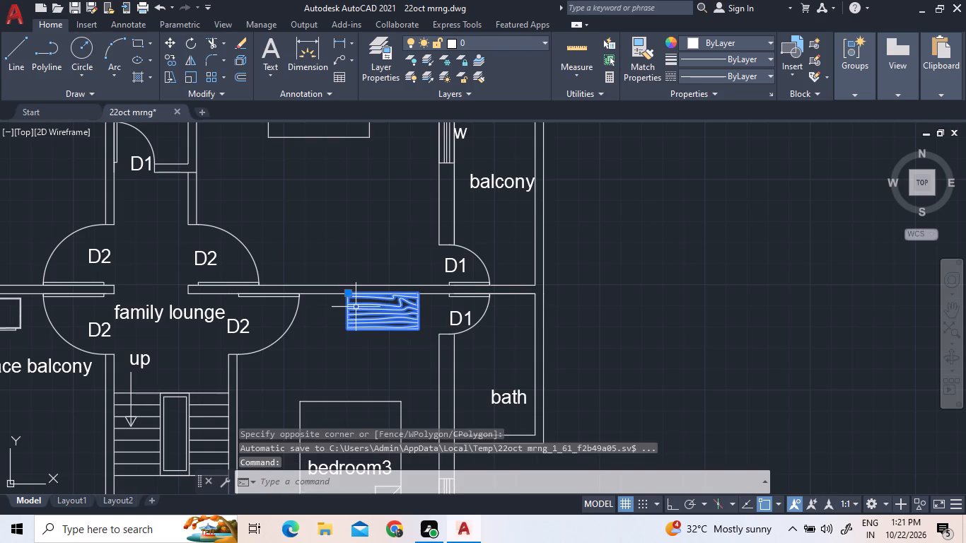
right_click(320, 240)
left_click(376, 305)
left_click(373, 320)
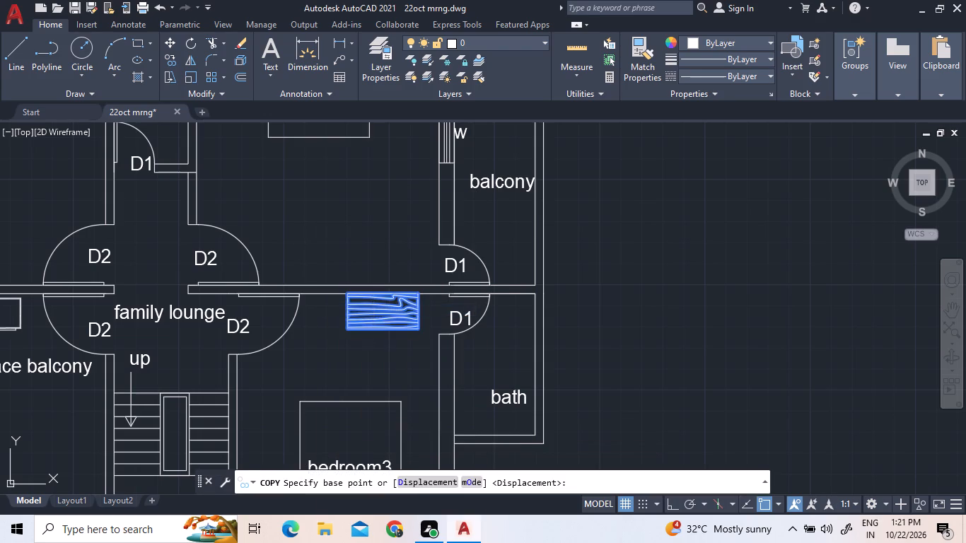
scroll(277, 262, "down", 3)
scroll(227, 290, "up", 2)
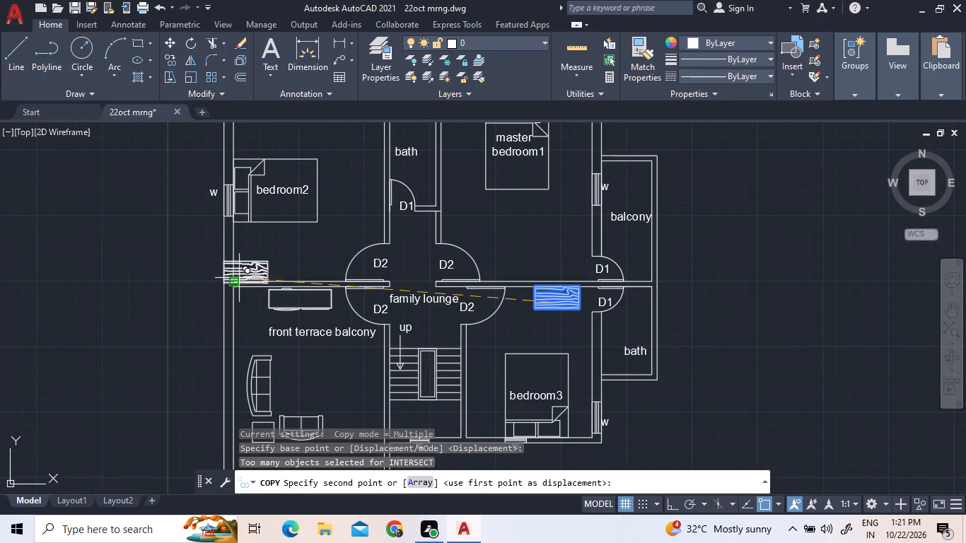
scroll(251, 286, "up", 3)
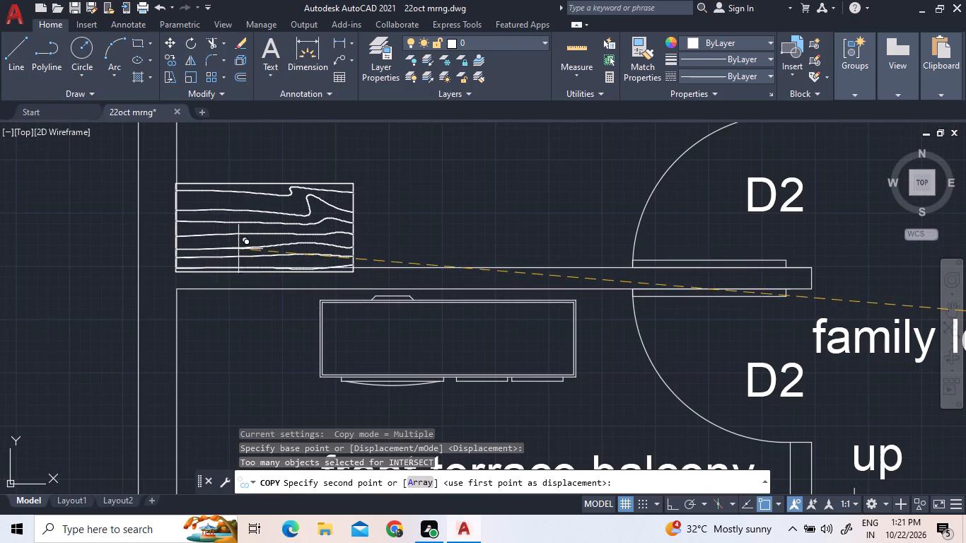
scroll(240, 243, "up", 2)
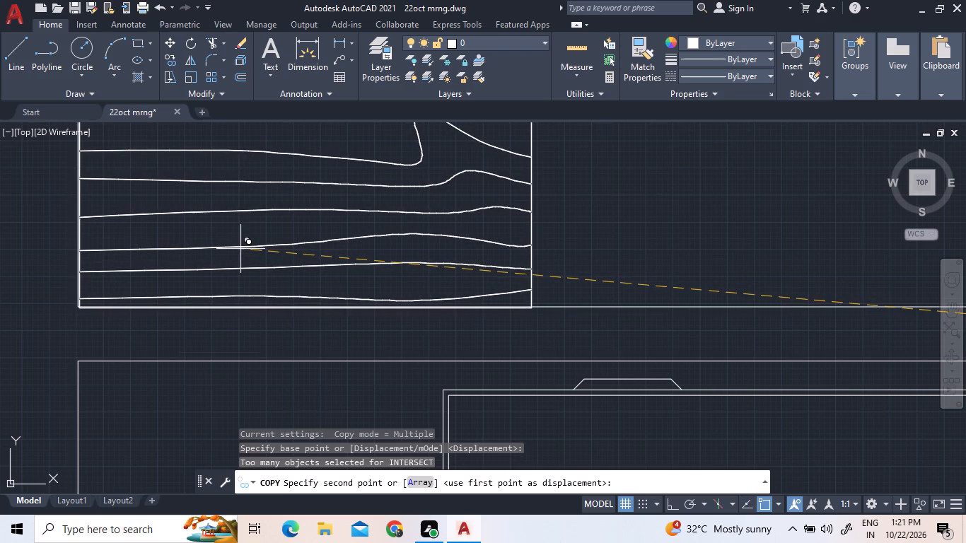
scroll(240, 247, "up", 2)
scroll(252, 239, "down", 2)
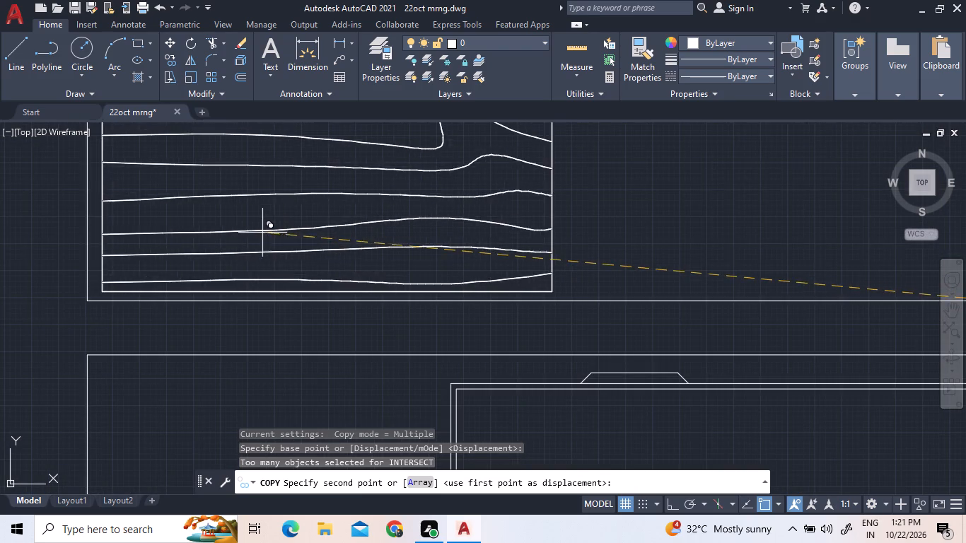
scroll(258, 234, "up", 2)
scroll(259, 233, "down", 2)
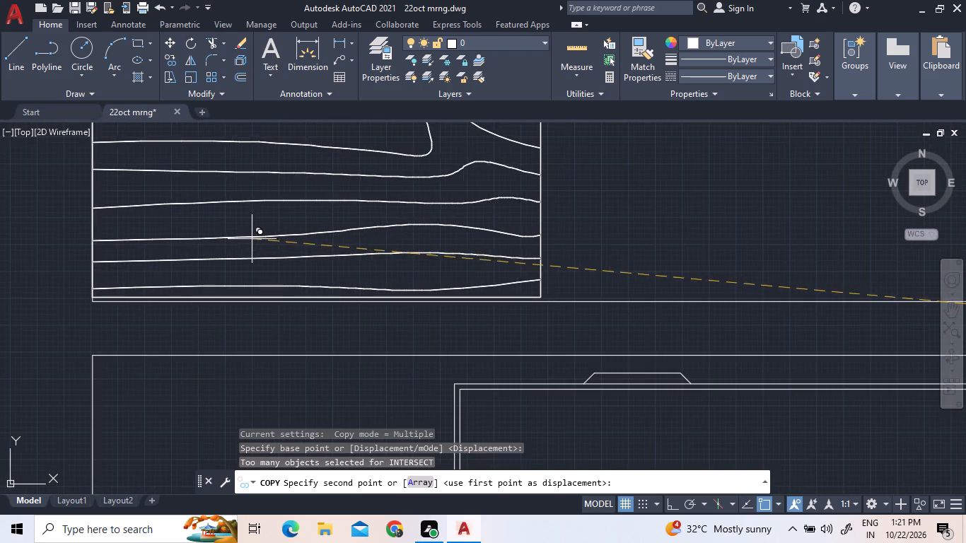
scroll(250, 238, "up", 2)
scroll(269, 233, "down", 1)
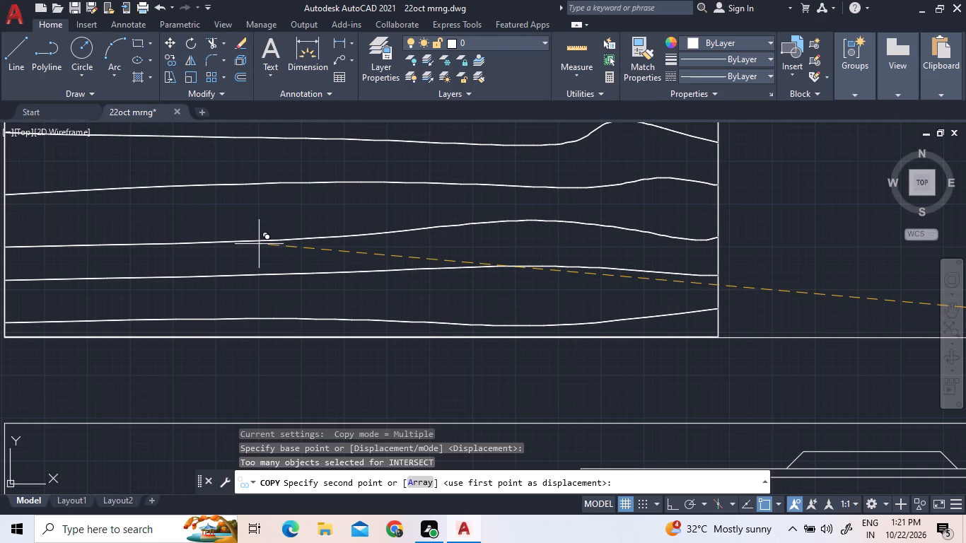
left_click(259, 244)
scroll(332, 335, "down", 4)
scroll(232, 310, "down", 2)
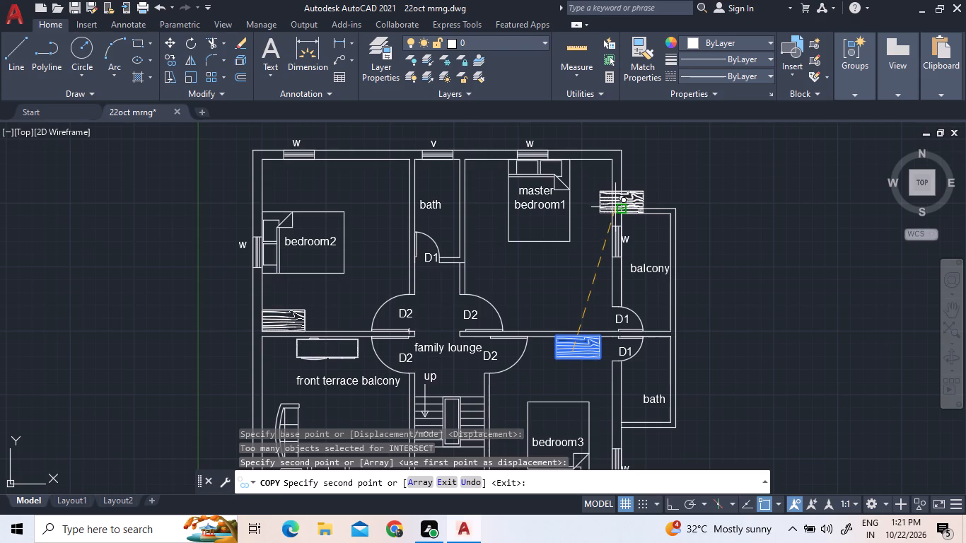
right_click(662, 187)
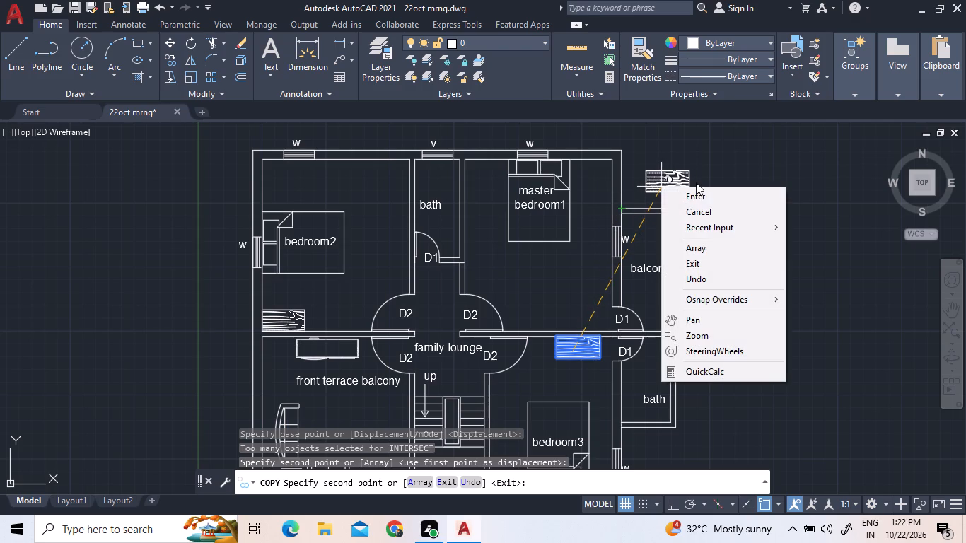
left_click(701, 192)
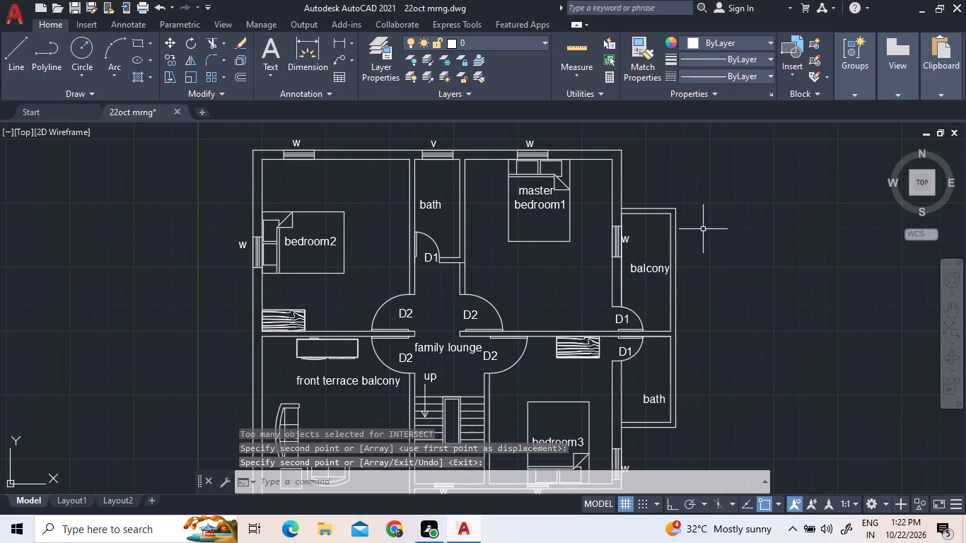
Copy the rectangular furniture block from the front terrace balcony to bedroom2's upper wall, near the bath wall.
left_click(354, 359)
right_click(349, 360)
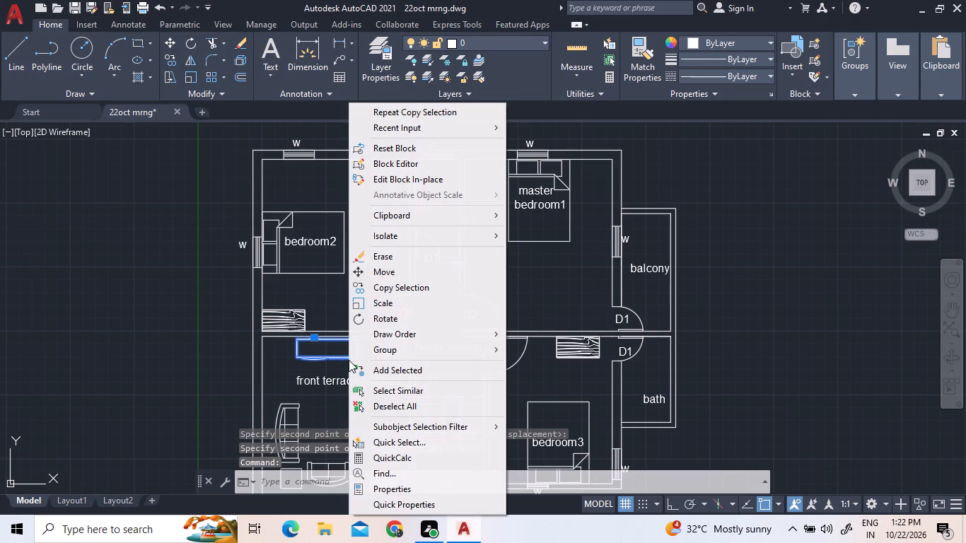
left_click(381, 292)
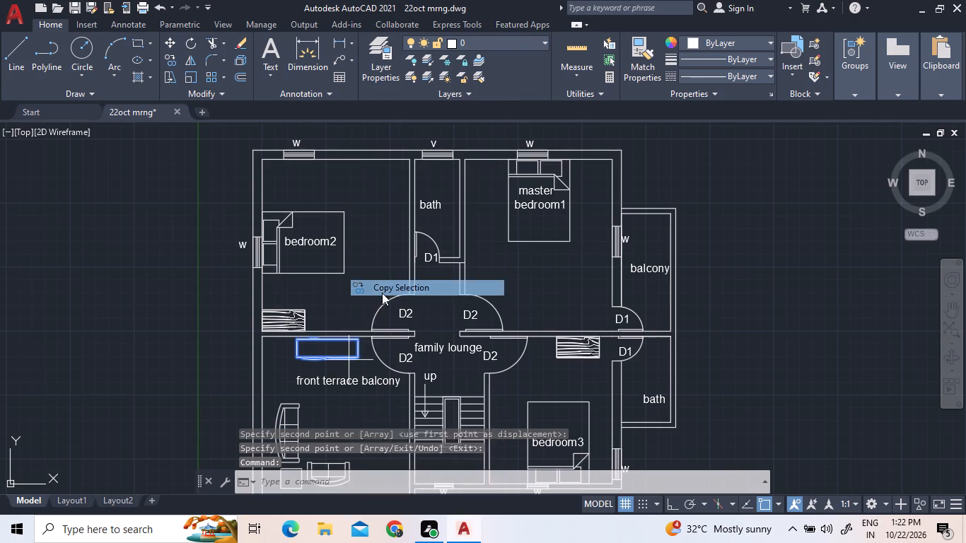
left_click(357, 351)
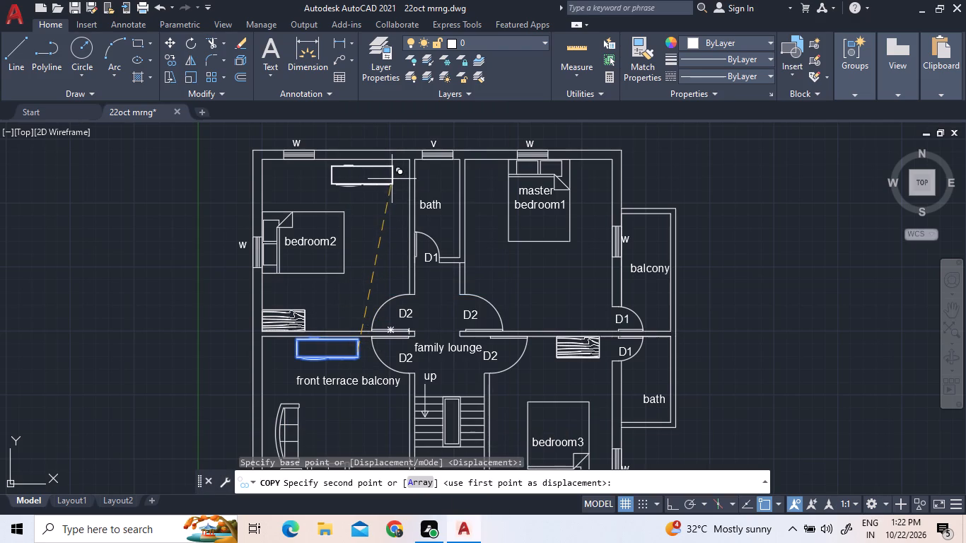
scroll(397, 175, "up", 1)
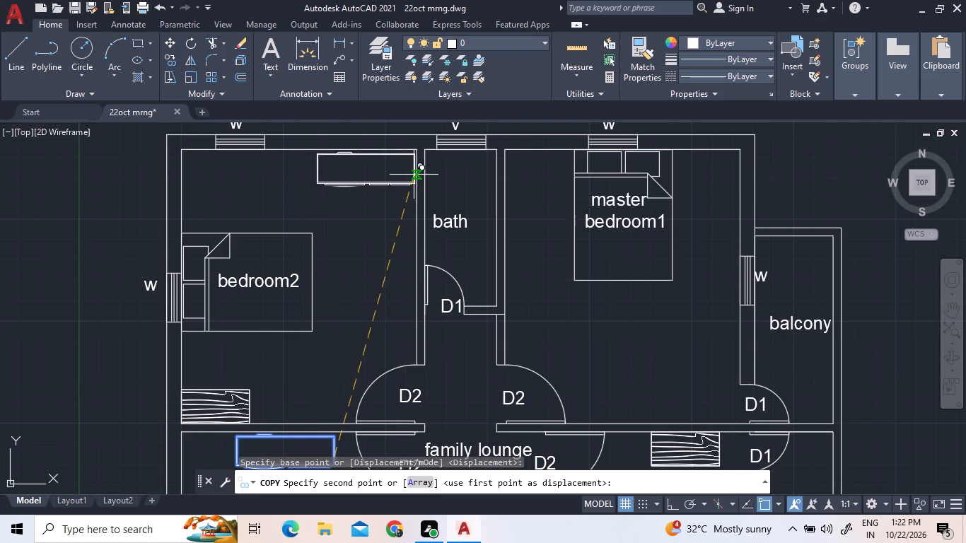
left_click(407, 174)
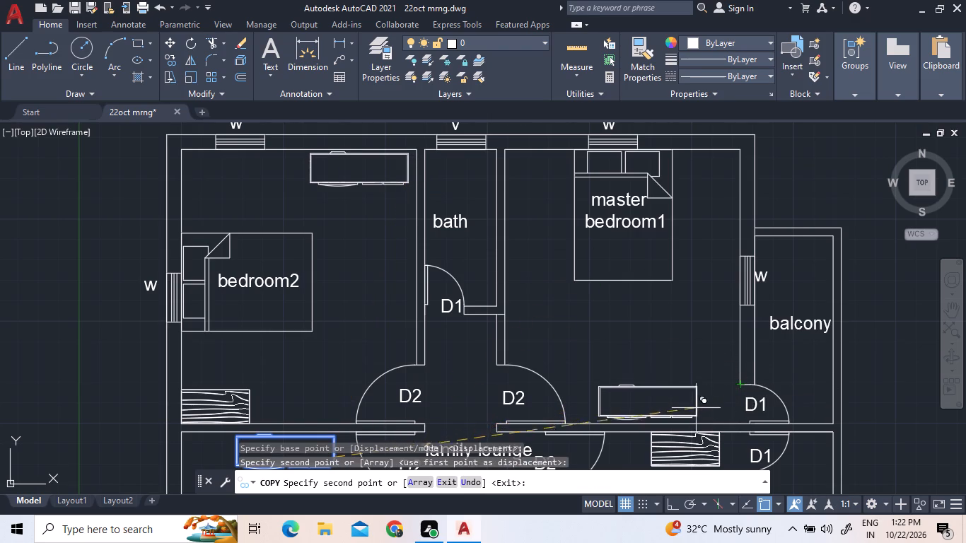
Place another copy of the rectangular furniture block in master bedroom1, just above the lower wall near door D1, and finish copying.
scroll(696, 414, "up", 3)
scroll(705, 359, "down", 4)
scroll(709, 391, "up", 4)
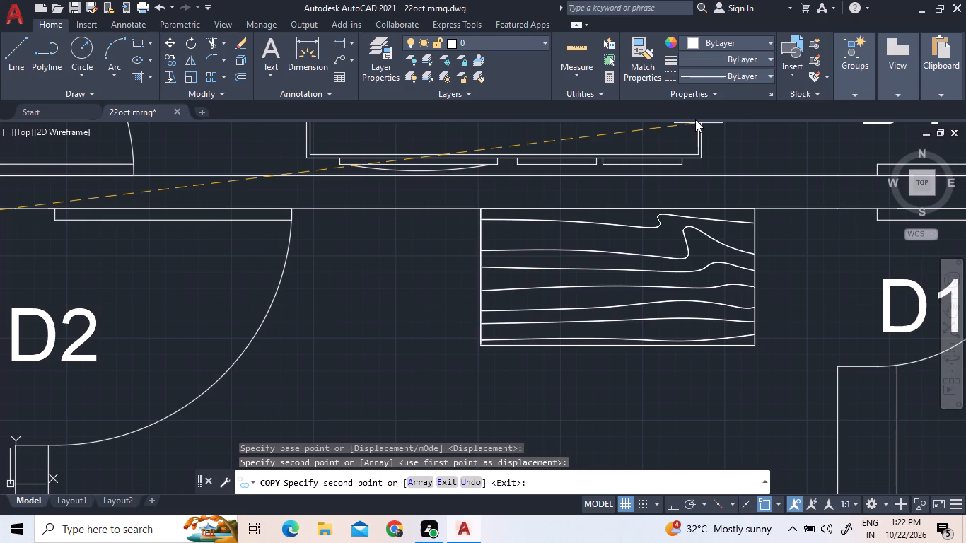
left_click(695, 119)
scroll(810, 367, "down", 2)
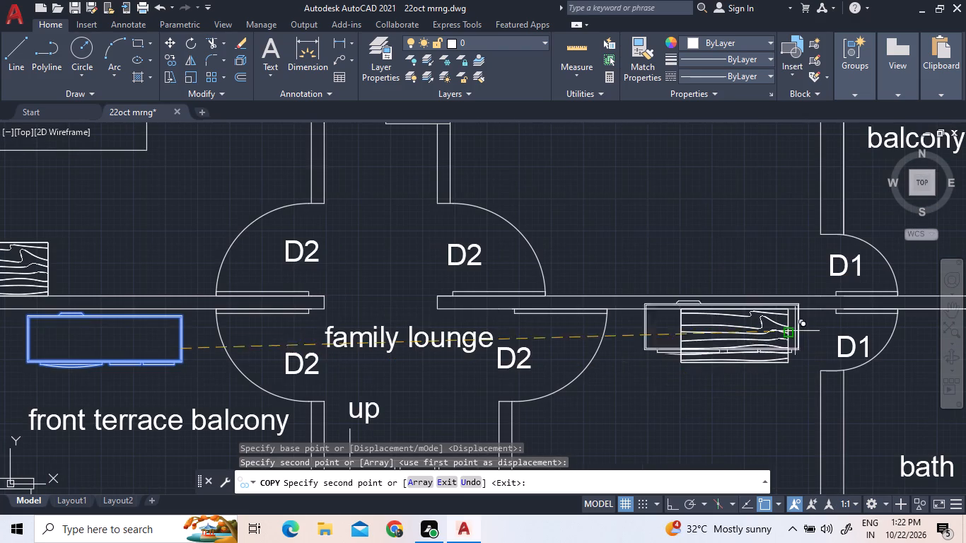
scroll(768, 262, "up", 3)
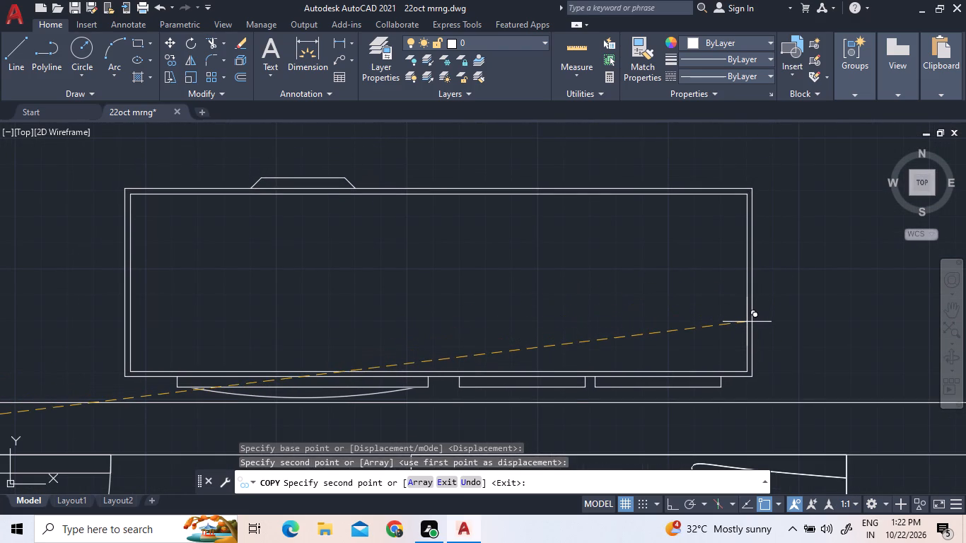
left_click(746, 320)
scroll(796, 293, "down", 5)
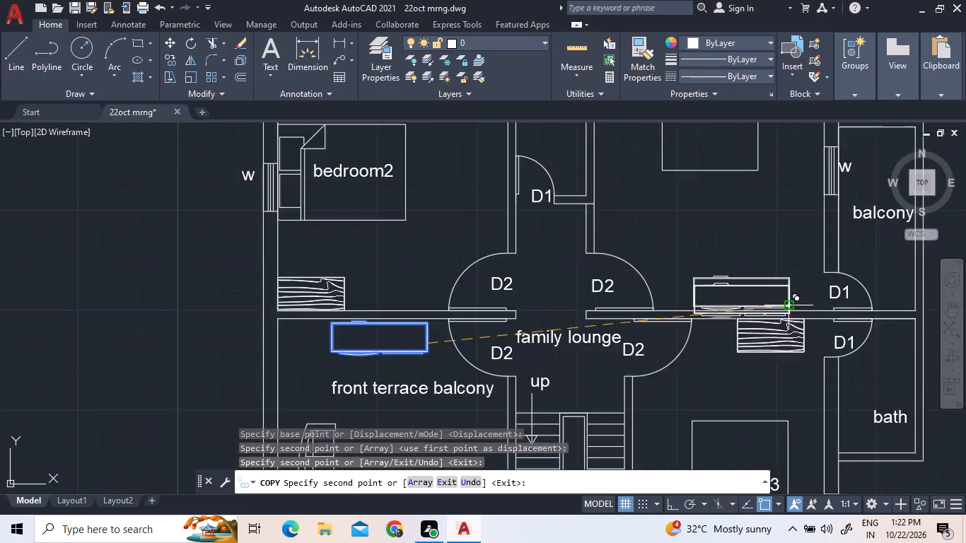
scroll(791, 311, "down", 4)
scroll(843, 335, "up", 3)
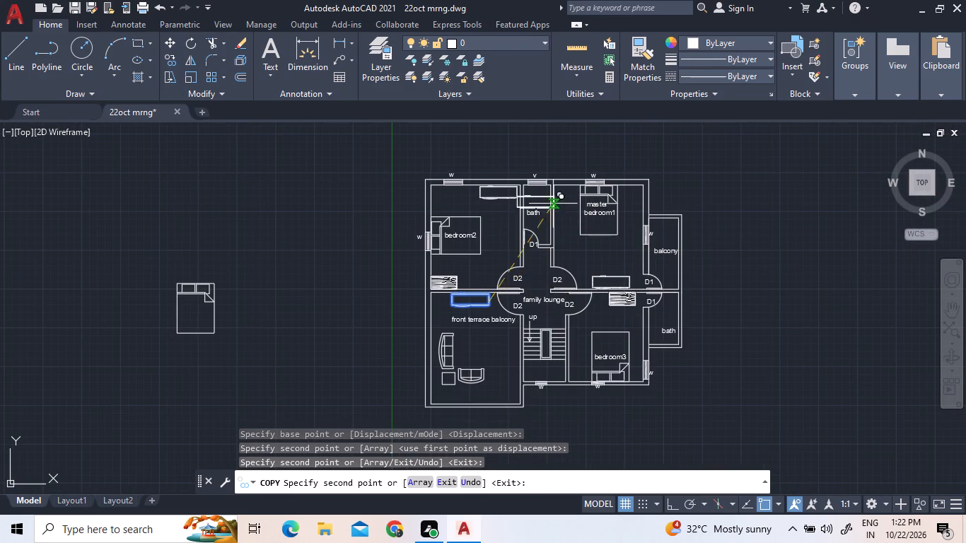
scroll(533, 182, "up", 2)
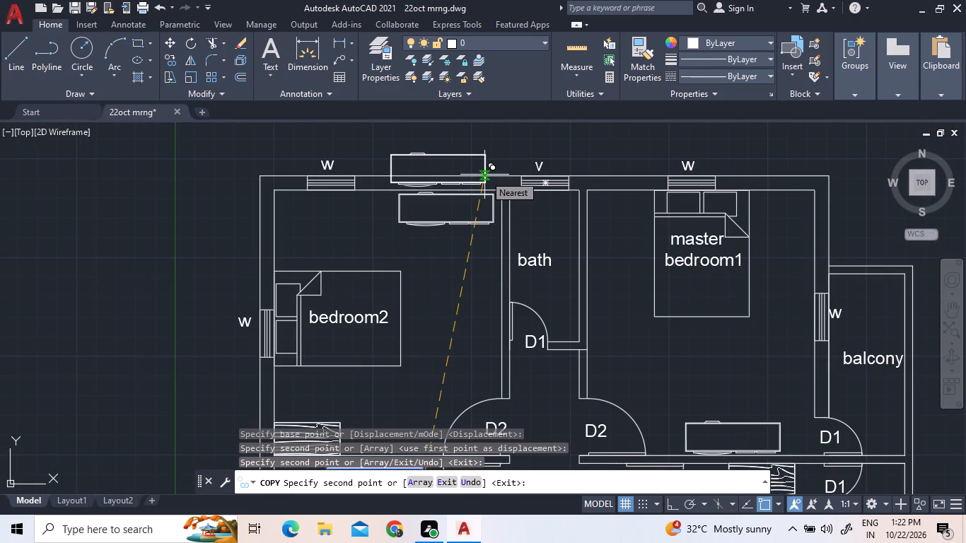
right_click(500, 158)
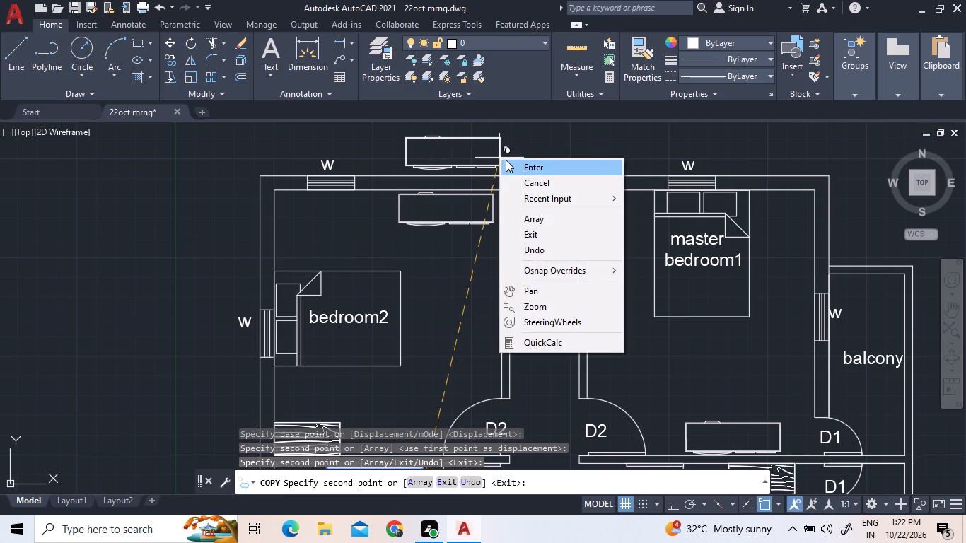
left_click(506, 160)
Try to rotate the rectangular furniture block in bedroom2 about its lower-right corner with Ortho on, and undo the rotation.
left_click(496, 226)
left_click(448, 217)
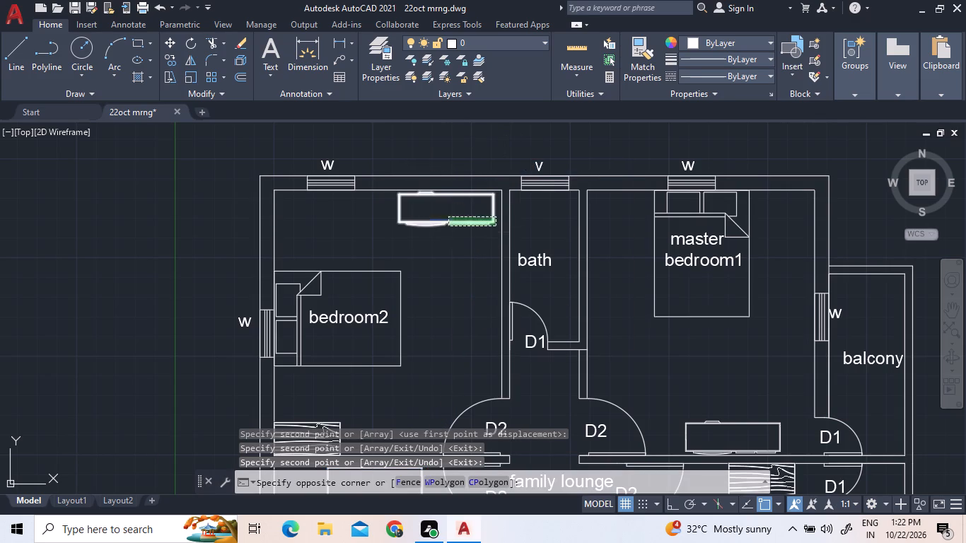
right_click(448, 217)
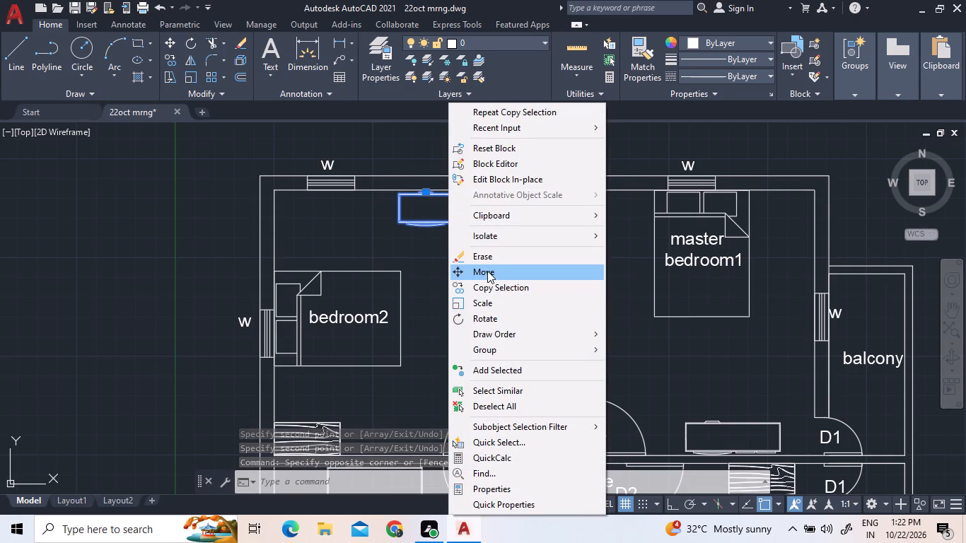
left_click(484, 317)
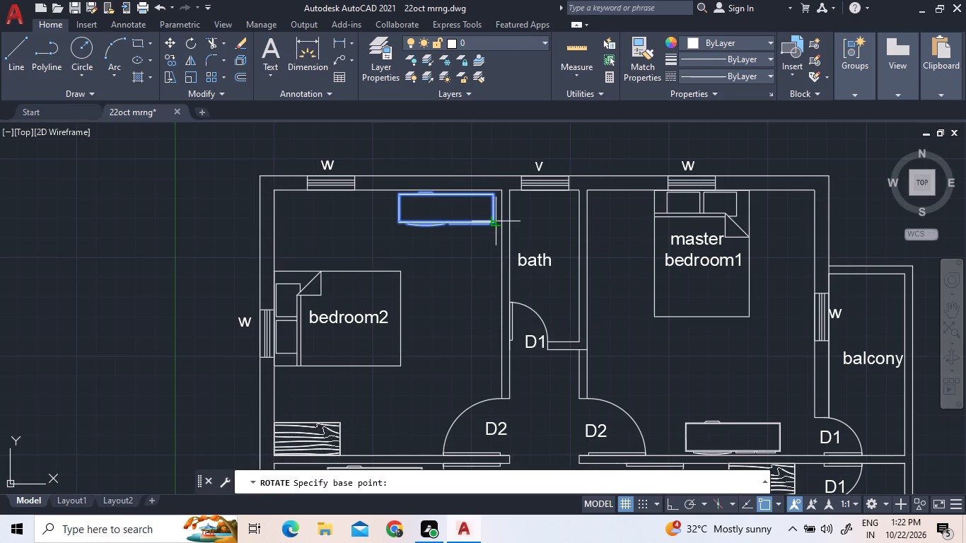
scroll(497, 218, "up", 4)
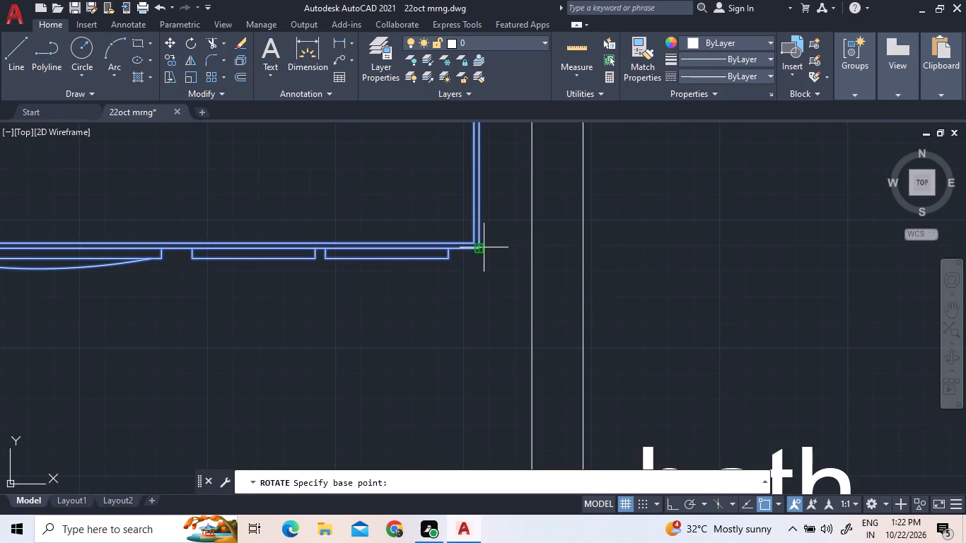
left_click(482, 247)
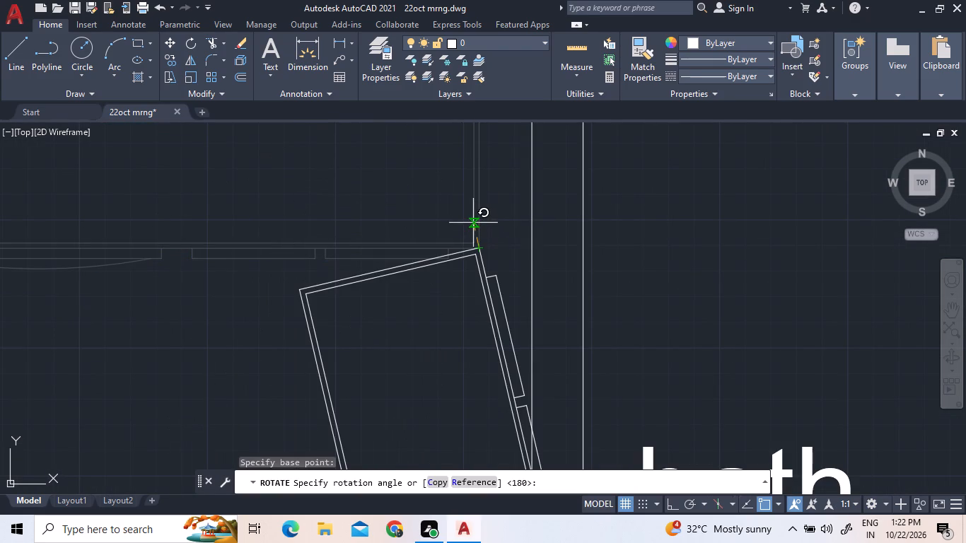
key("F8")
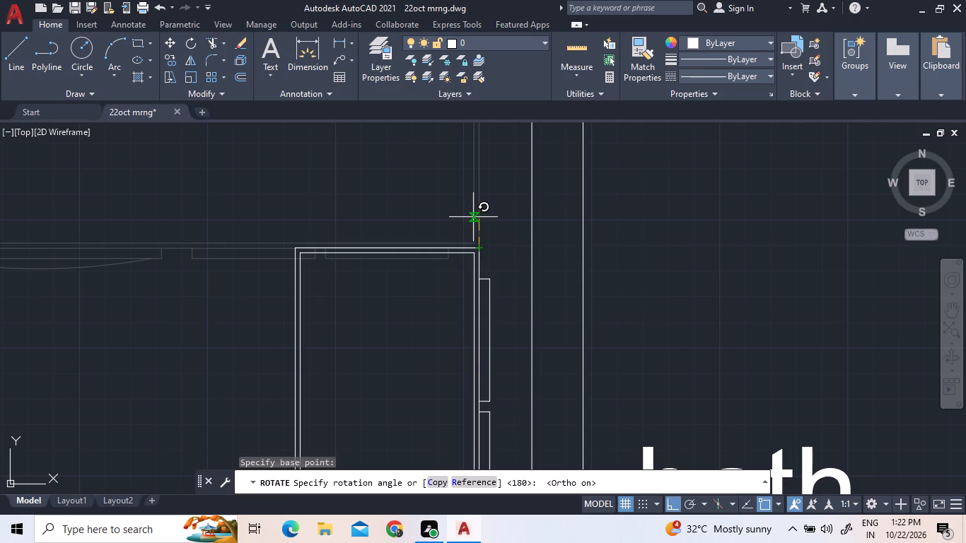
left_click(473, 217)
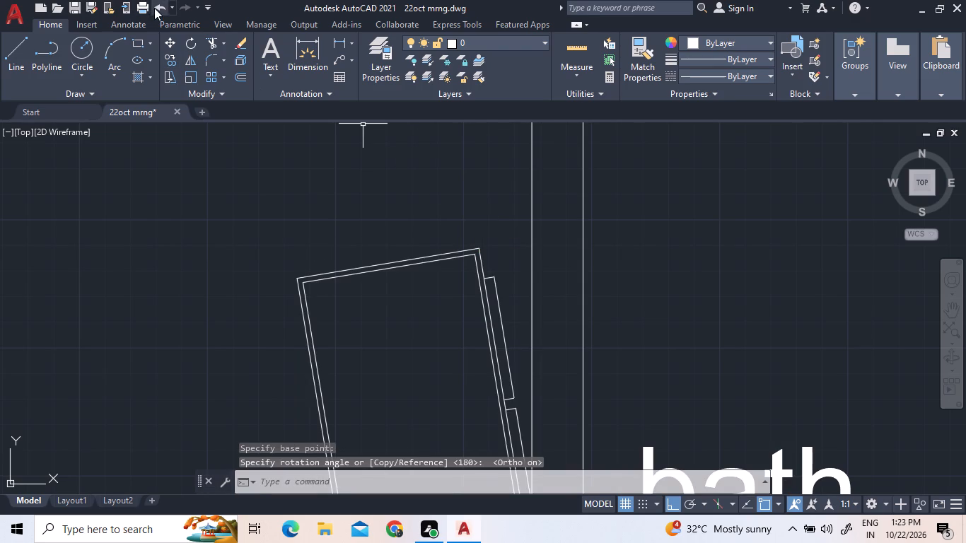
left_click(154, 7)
Rotate the rectangular furniture block in bedroom2 by 90° about its lower-right corner with Ortho on.
scroll(442, 237, "up", 2)
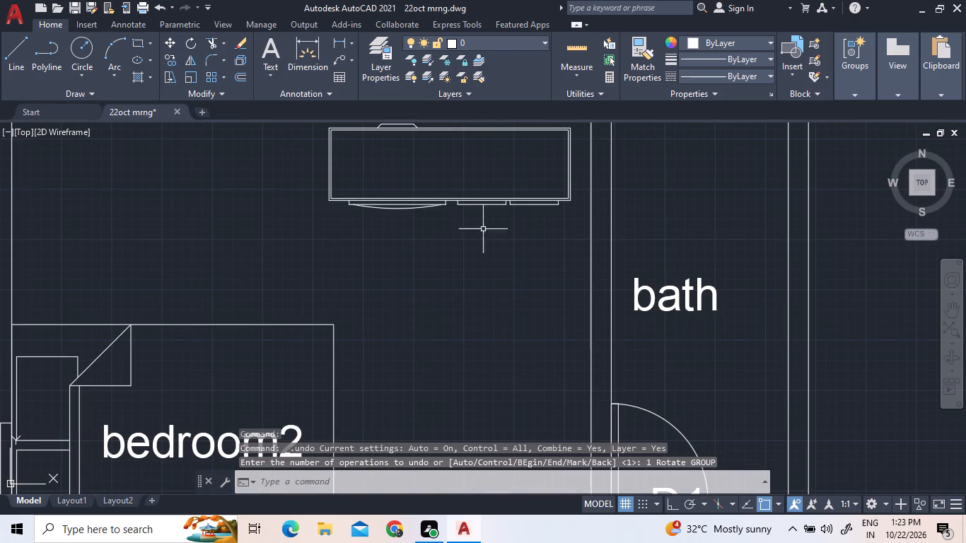
left_click(581, 209)
left_click(538, 178)
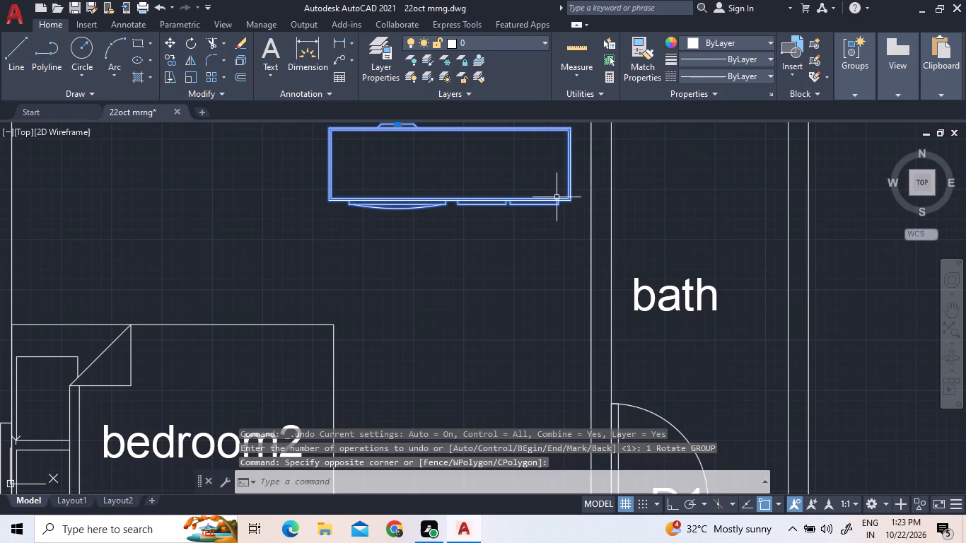
right_click(557, 197)
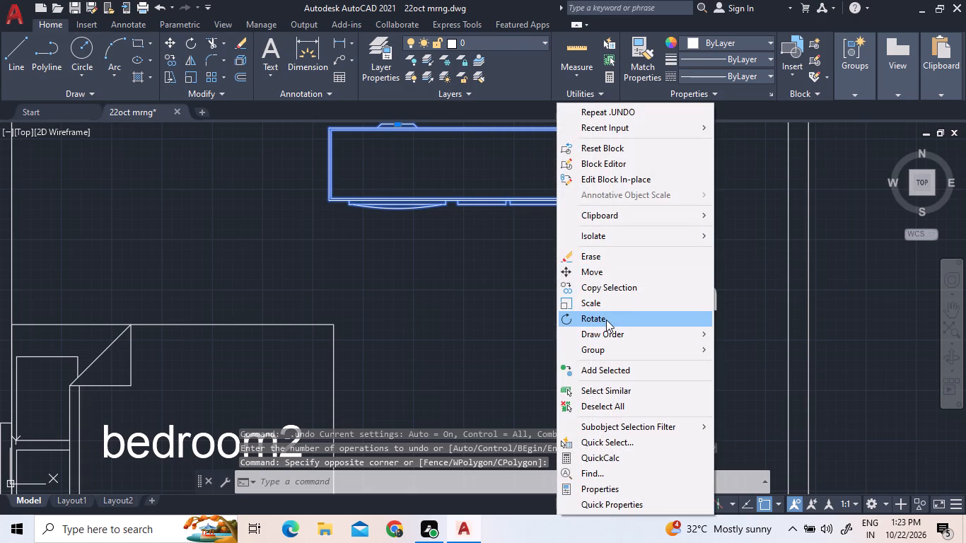
left_click(606, 317)
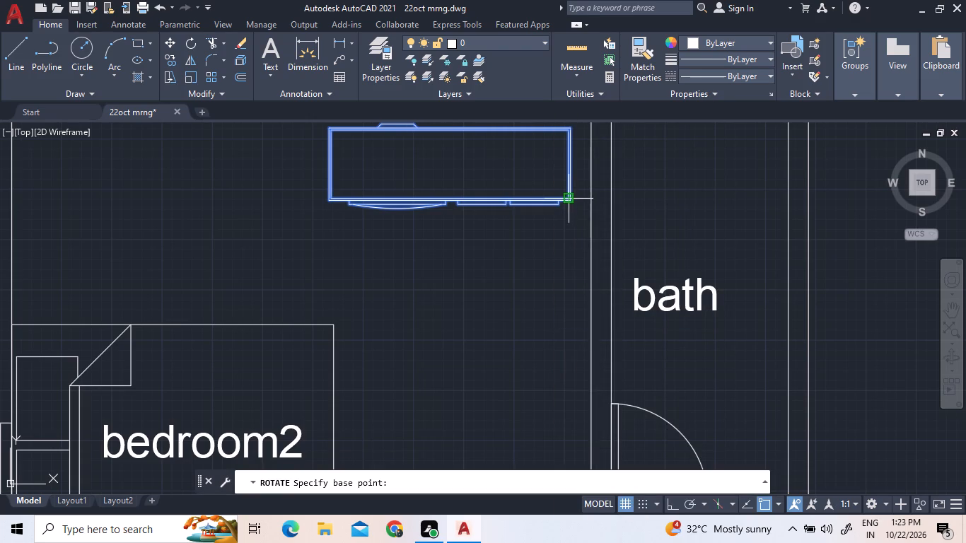
scroll(573, 199, "up", 3)
left_click(569, 205)
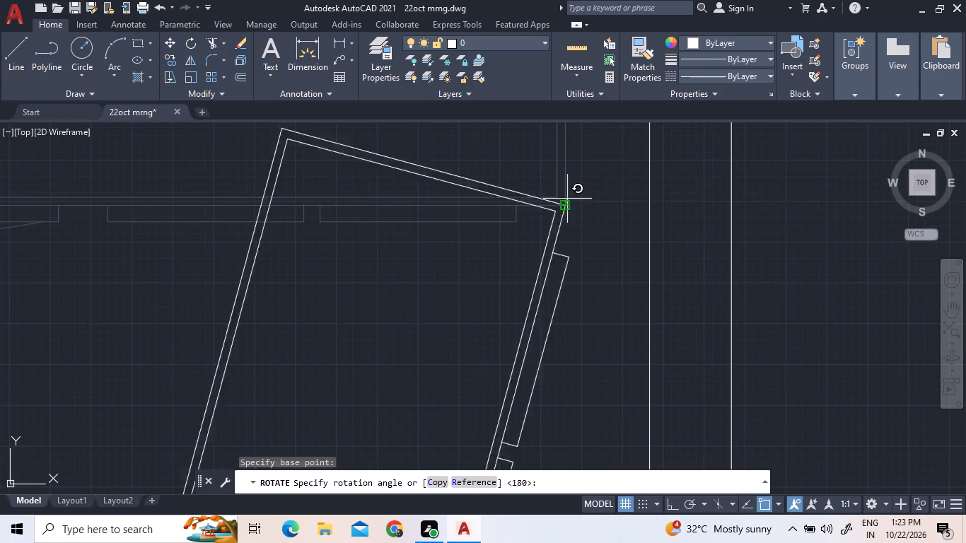
key("F8")
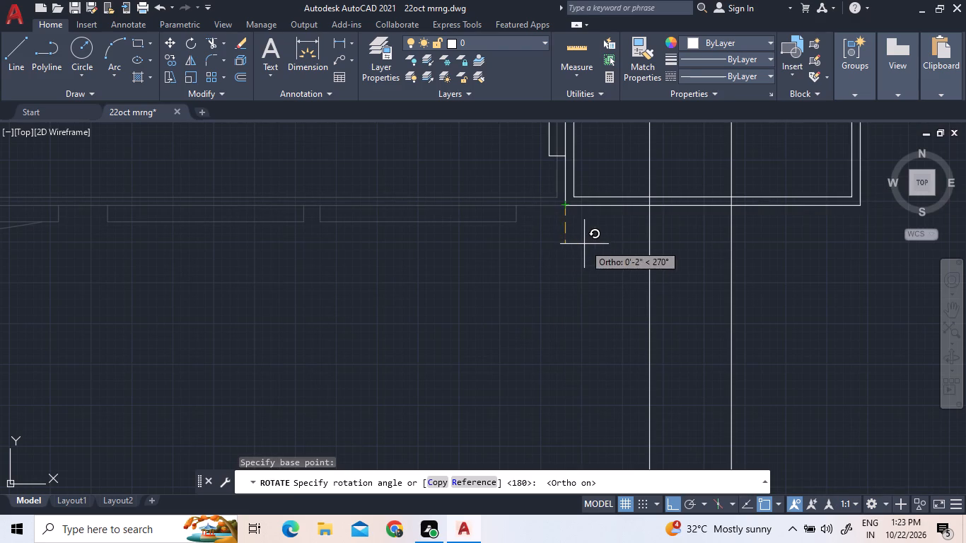
left_click(579, 173)
Move the rotated rectangular block in bedroom2 straight down beside the bath wall, opposite the bed.
scroll(586, 190, "down", 3)
scroll(603, 285, "down", 2)
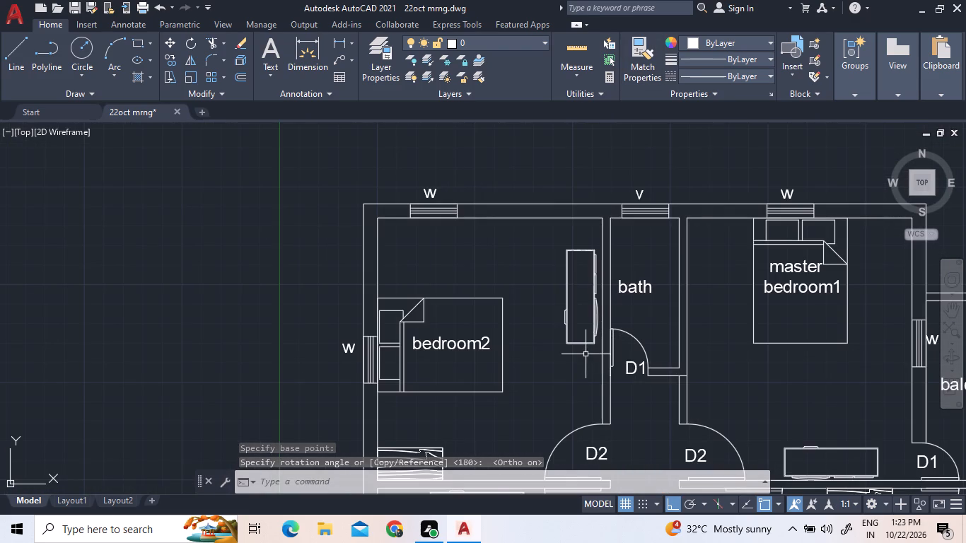
left_click(586, 353)
left_click(585, 315)
right_click(587, 308)
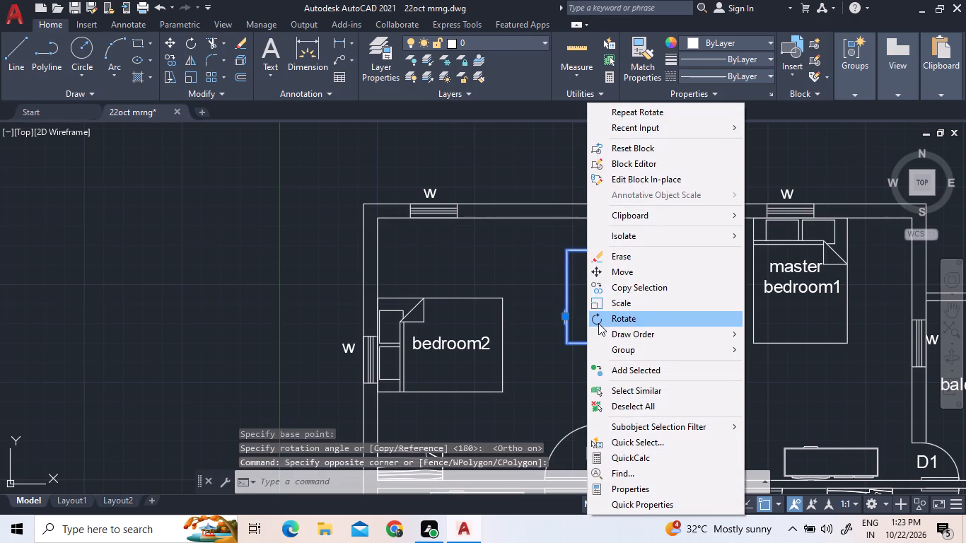
left_click(648, 271)
scroll(591, 373, "up", 4)
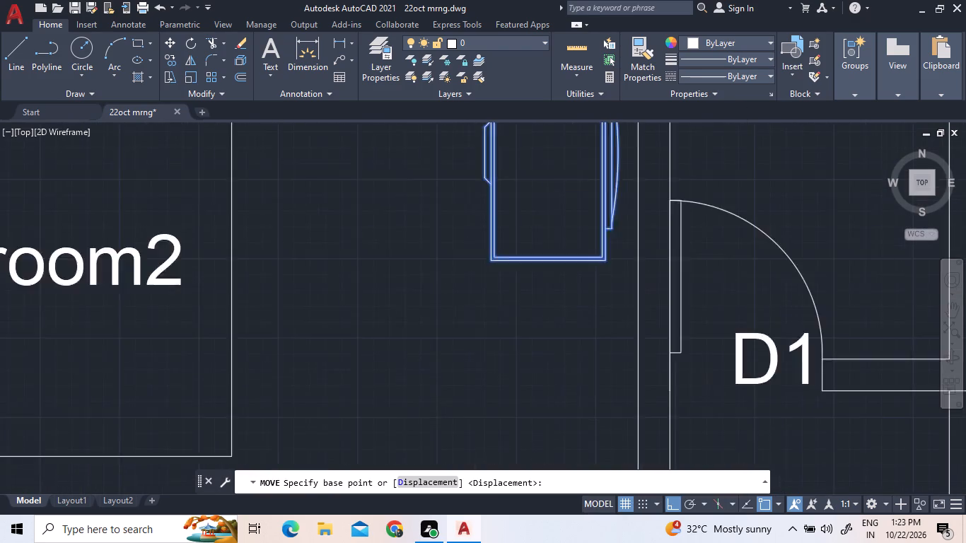
left_click(520, 199)
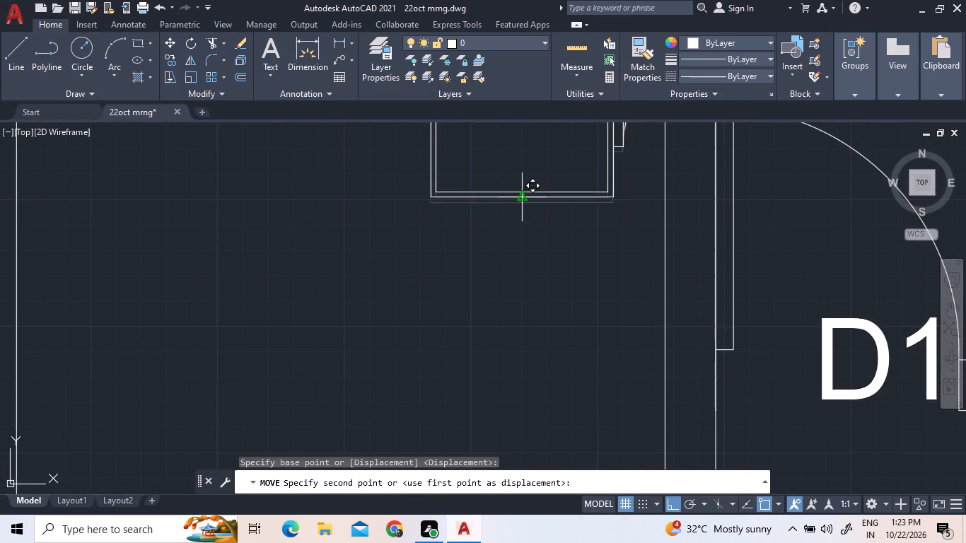
scroll(519, 390, "down", 4)
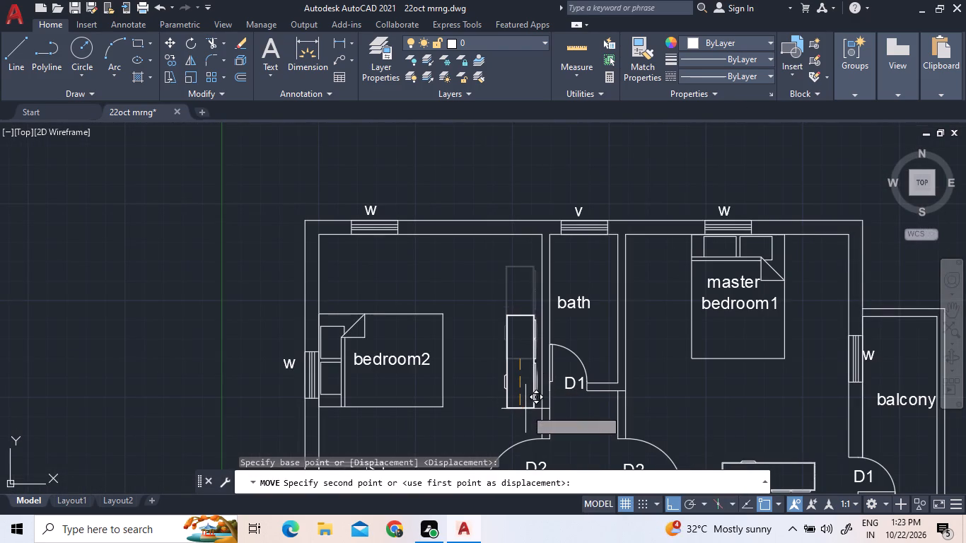
left_click(528, 414)
Trim the short wall-line segment between the two lower wall lines of bedroom3's bath, where they meet bedroom3's right wall.
scroll(535, 284, "down", 2)
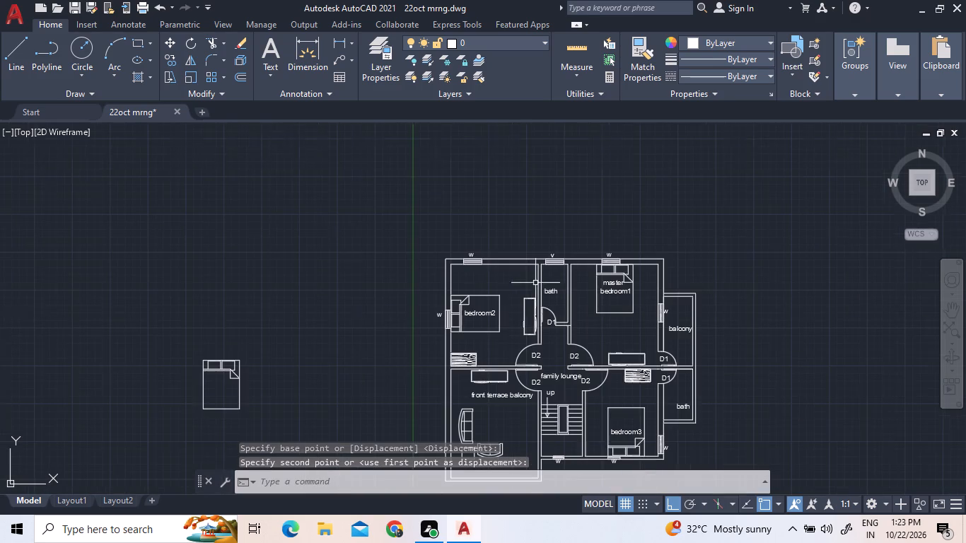
scroll(642, 400, "up", 2)
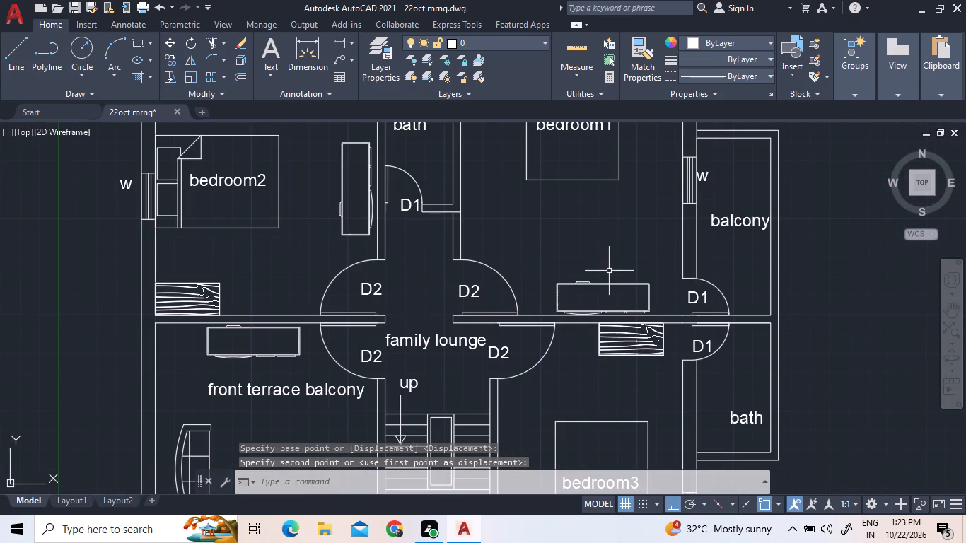
scroll(603, 313, "up", 1)
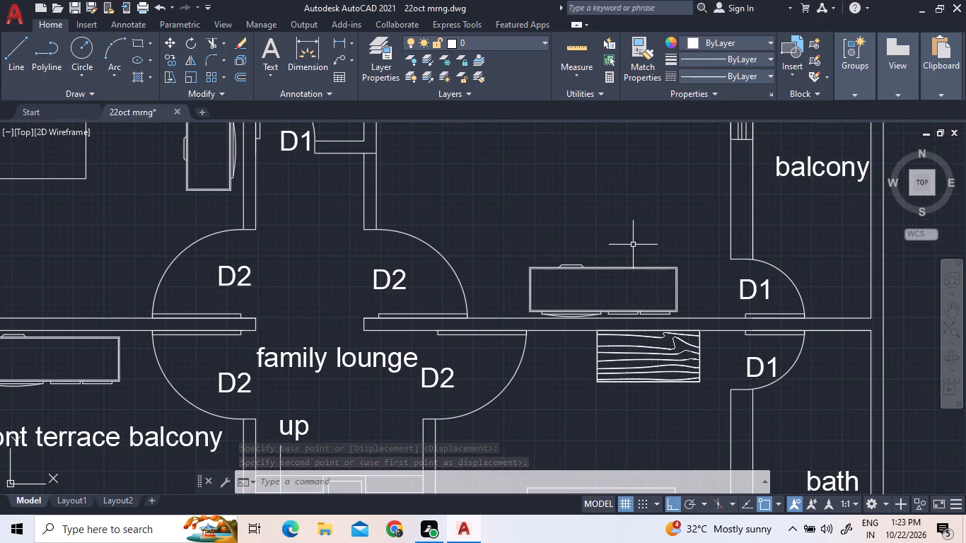
scroll(633, 245, "down", 2)
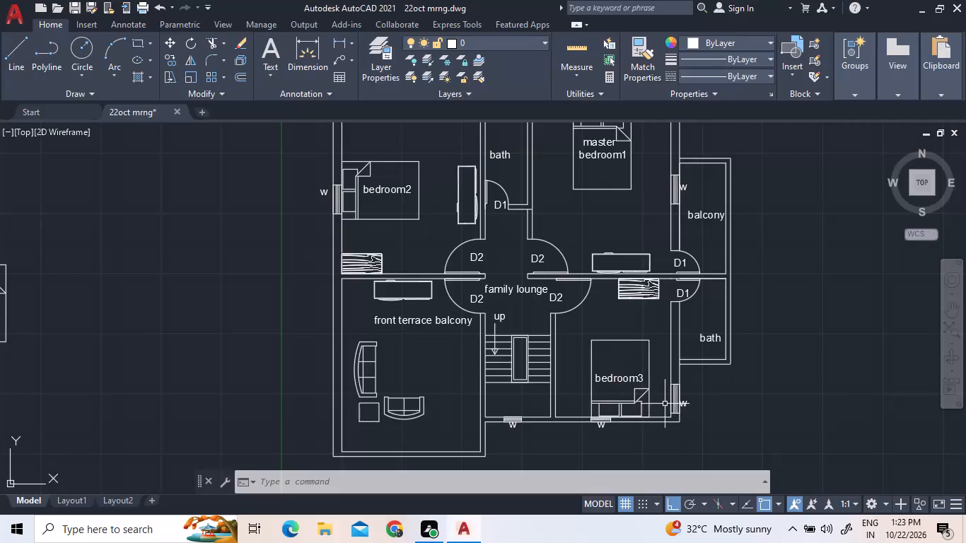
scroll(708, 389, "up", 2)
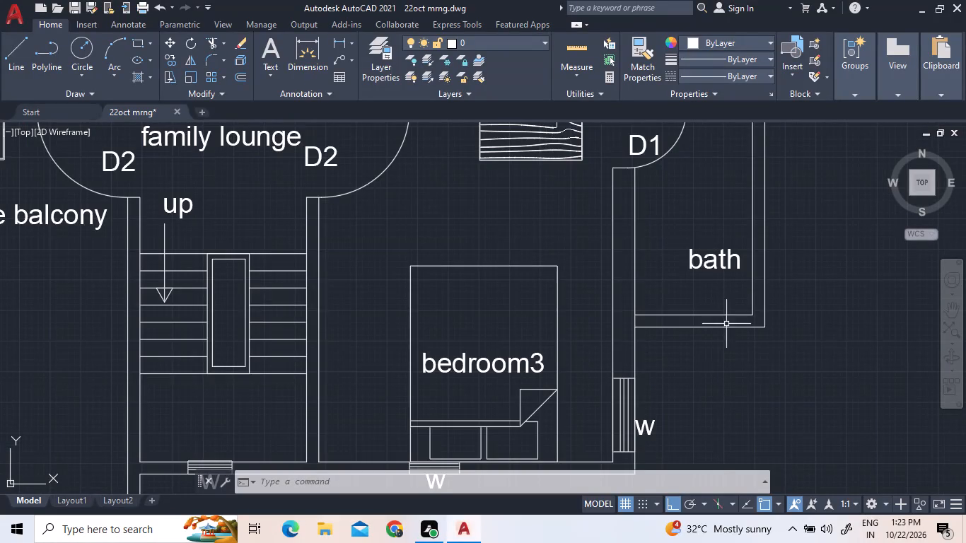
left_click(212, 43)
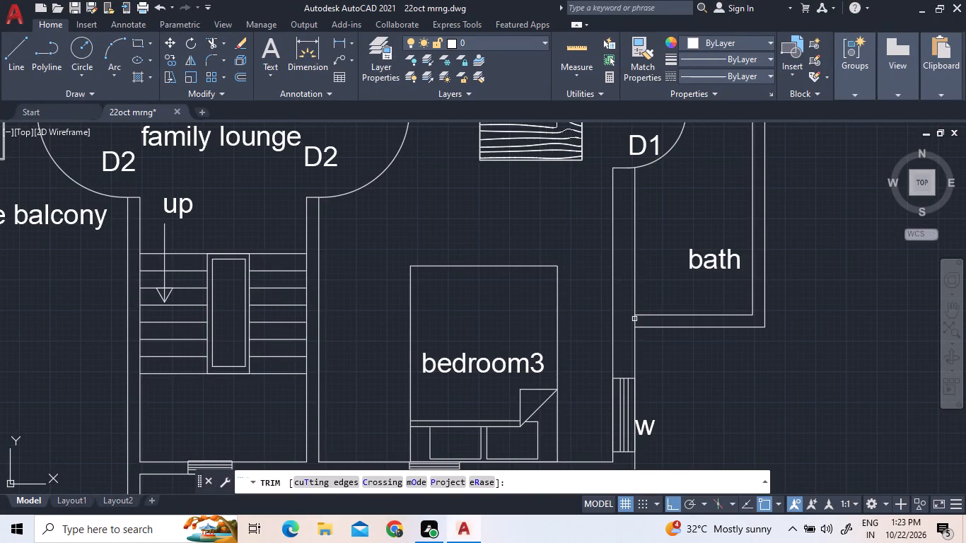
left_click(636, 324)
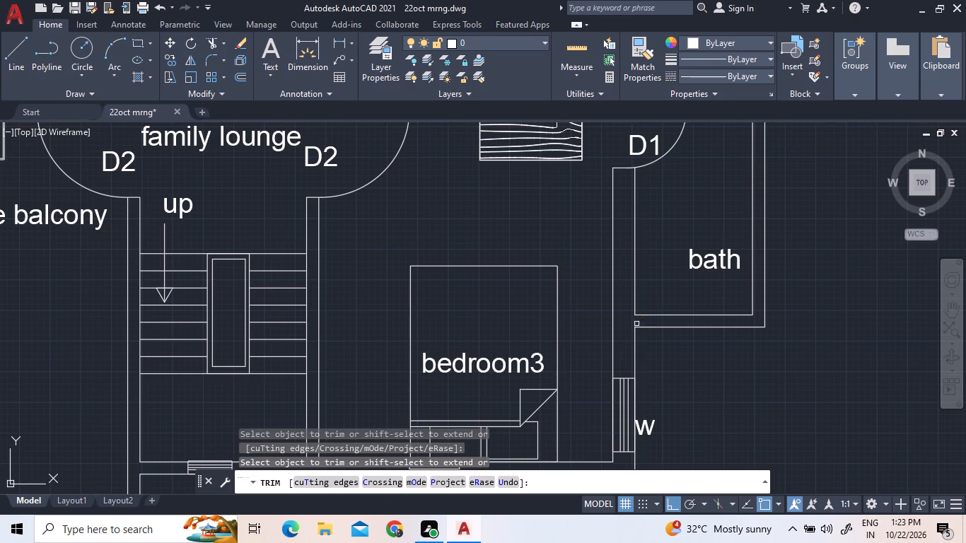
right_click(670, 282)
left_click(683, 286)
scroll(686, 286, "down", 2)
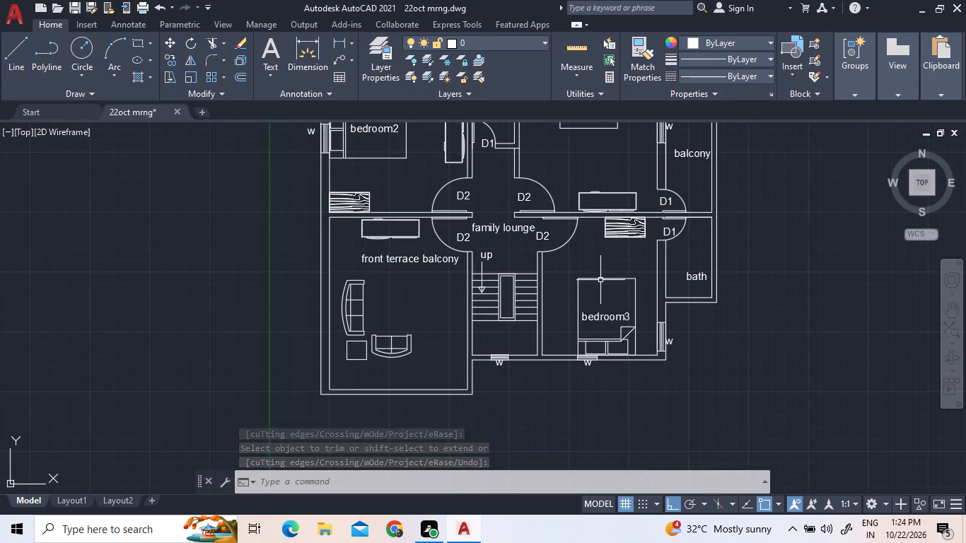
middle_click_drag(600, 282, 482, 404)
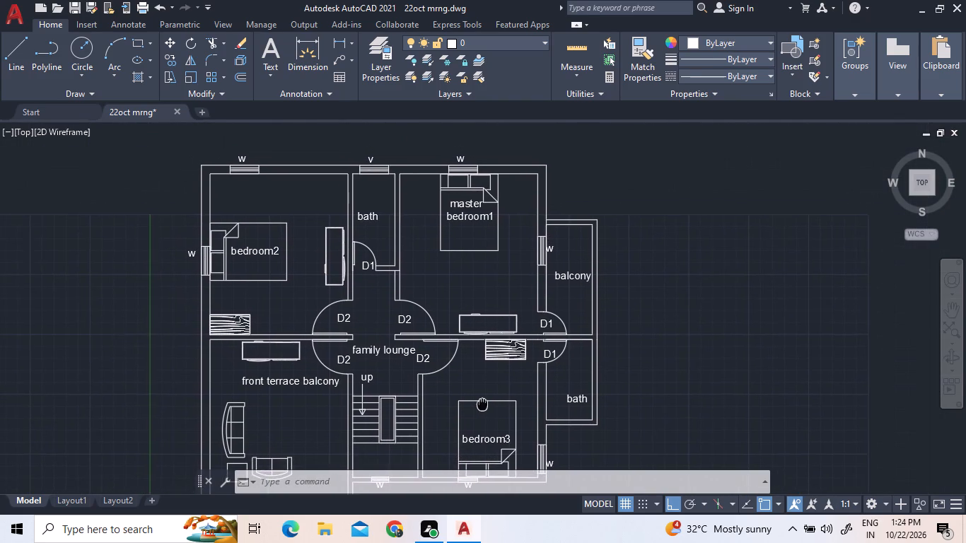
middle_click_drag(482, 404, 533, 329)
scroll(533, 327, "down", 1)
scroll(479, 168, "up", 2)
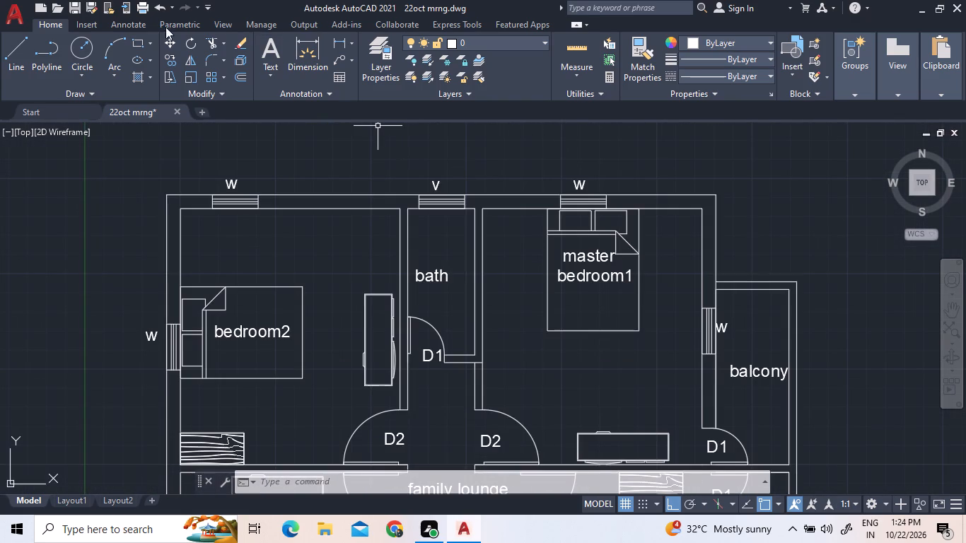
Draw a rectangle in bedroom2's upper-right corner, from the wall corner down to just above the rotated furniture block.
left_click(141, 42)
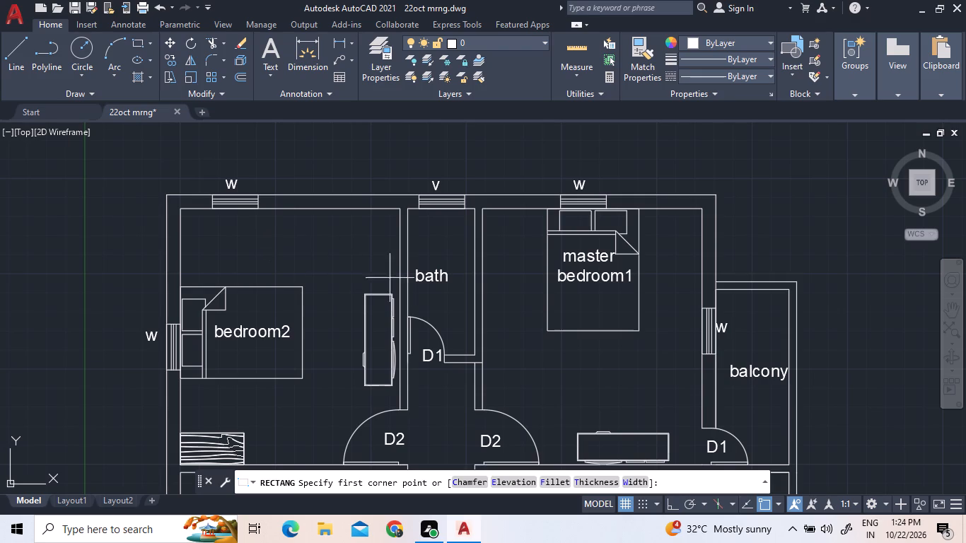
left_click(397, 208)
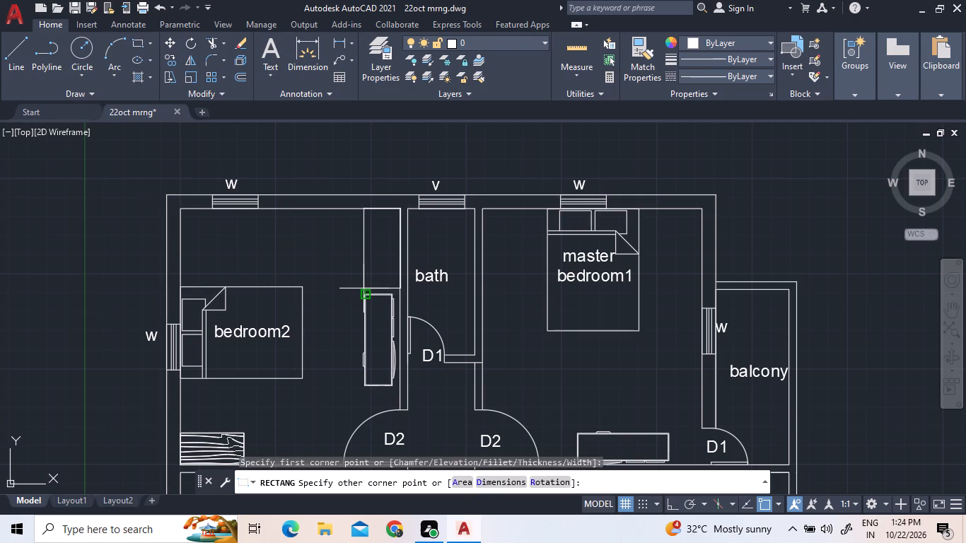
scroll(363, 288, "up", 1)
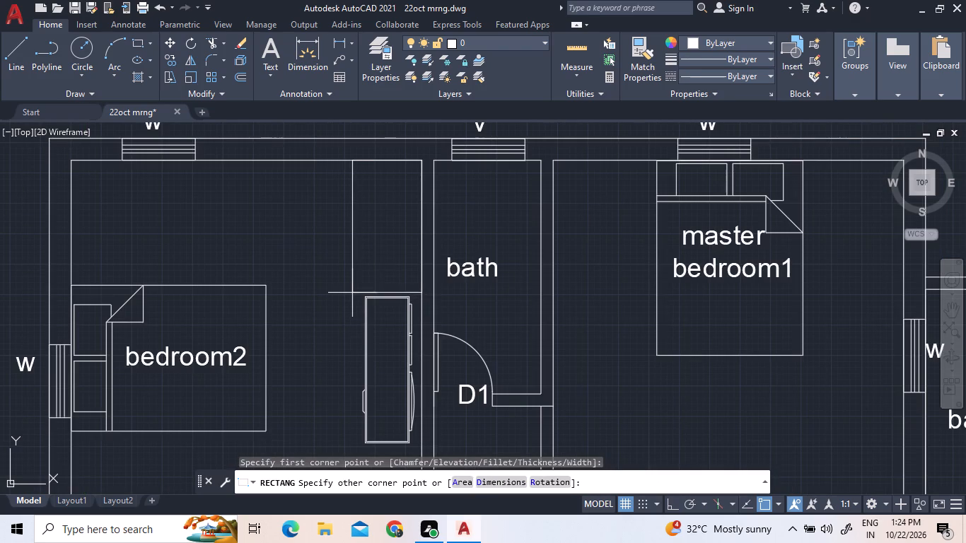
left_click(353, 292)
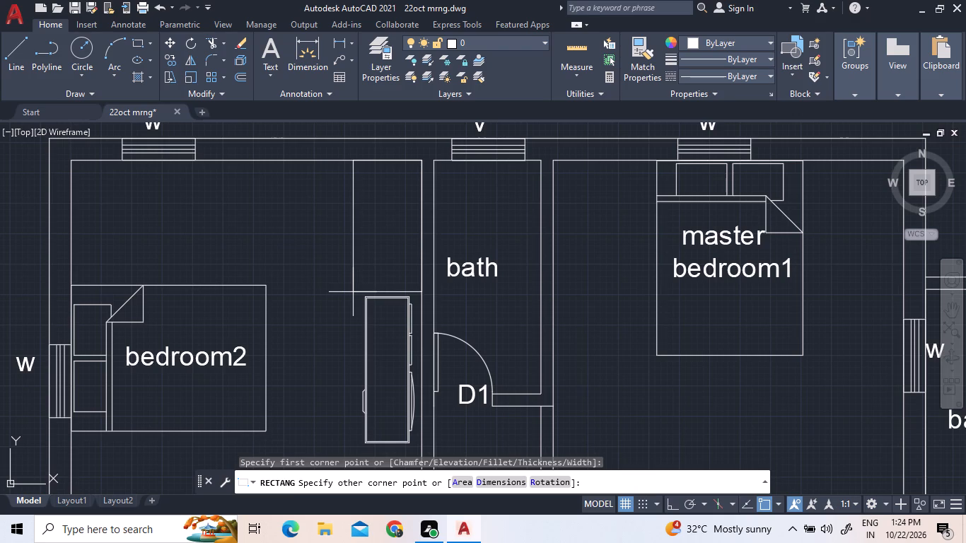
Draw a second, smaller rectangle along bedroom2's top wall, starting at the upper-left corner of the tall corner rectangle.
left_click(139, 45)
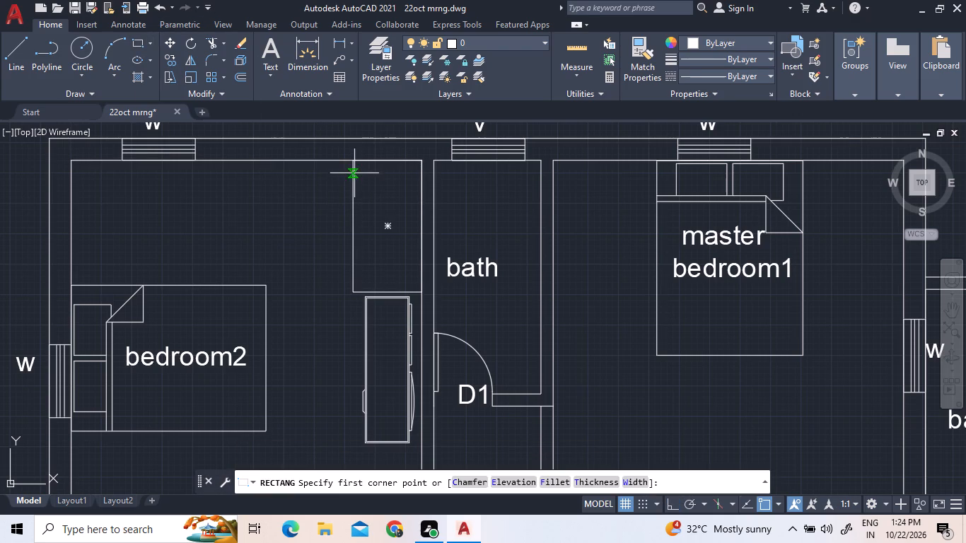
left_click(354, 162)
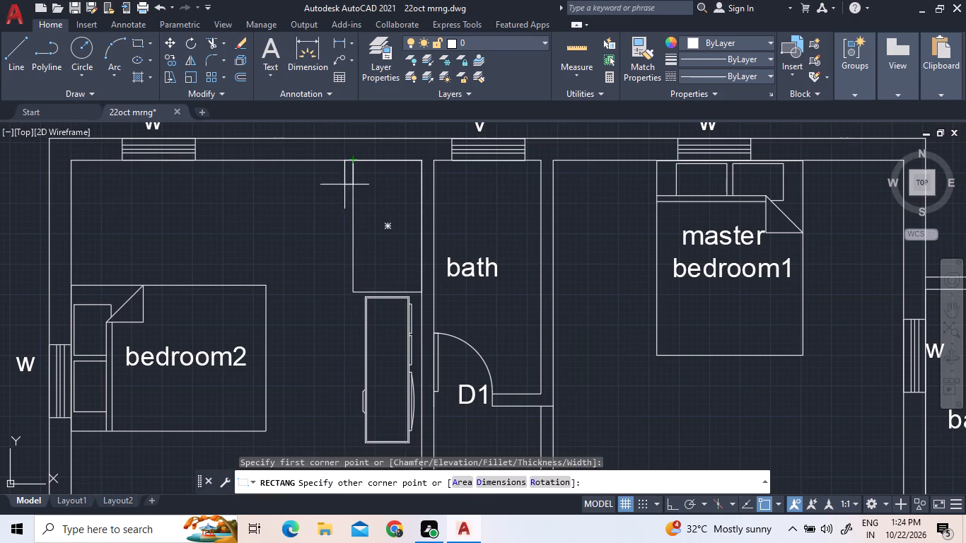
left_click(271, 210)
scroll(298, 193, "down", 1)
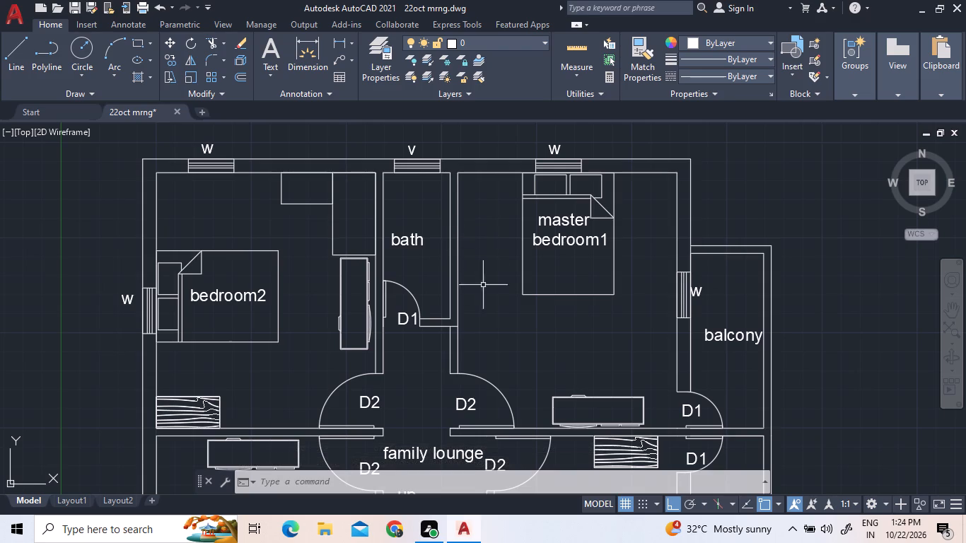
Copy the rectangular furniture block by master bedroom1's lower wall about 5' straight up, below the bed.
left_click(565, 399)
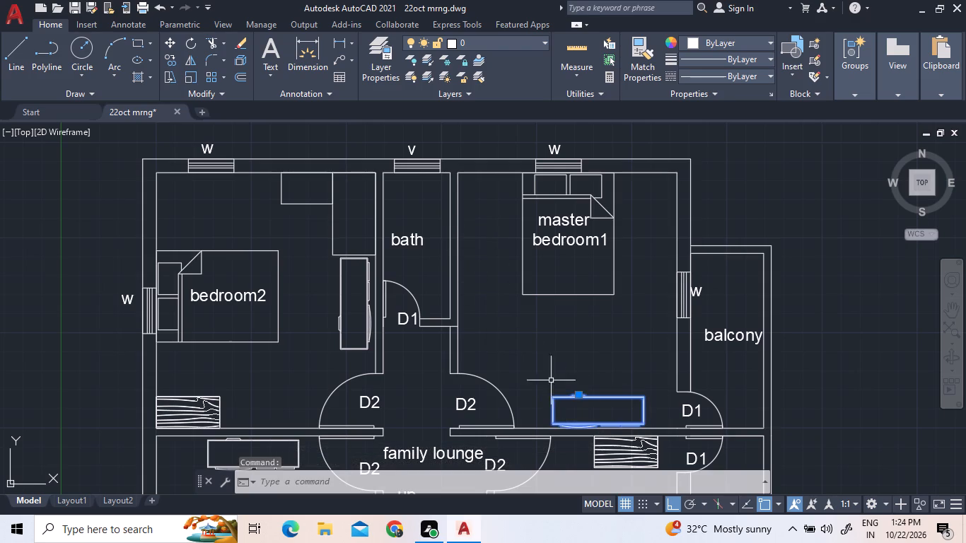
right_click(538, 361)
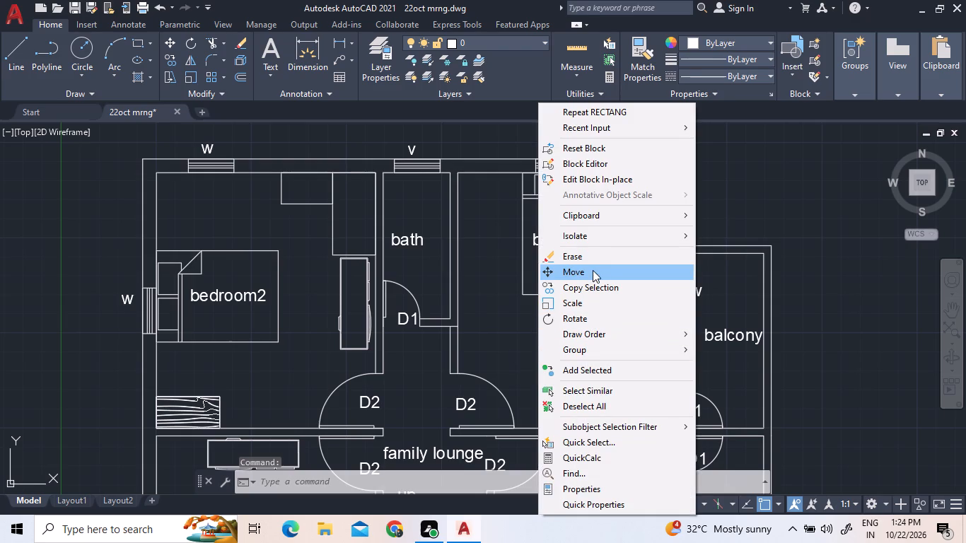
left_click(596, 286)
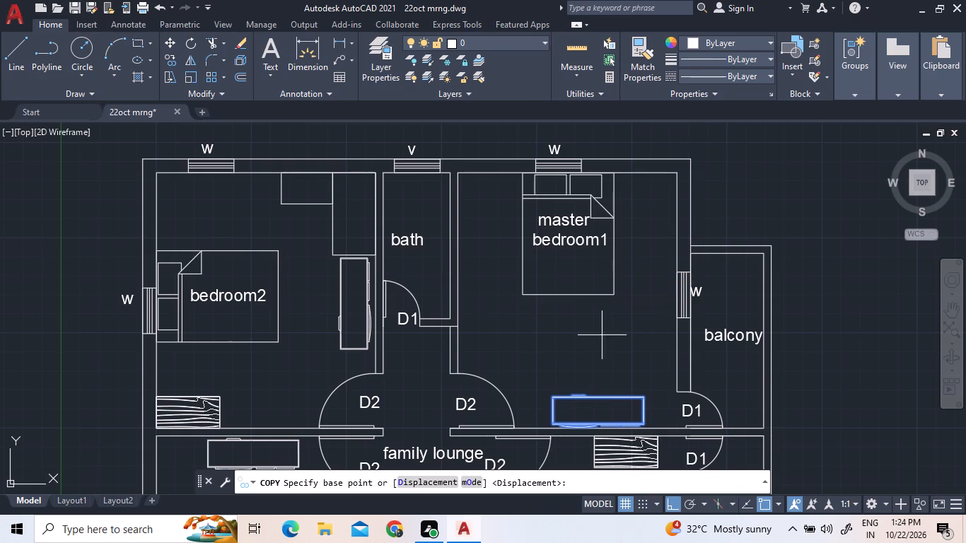
left_click(600, 407)
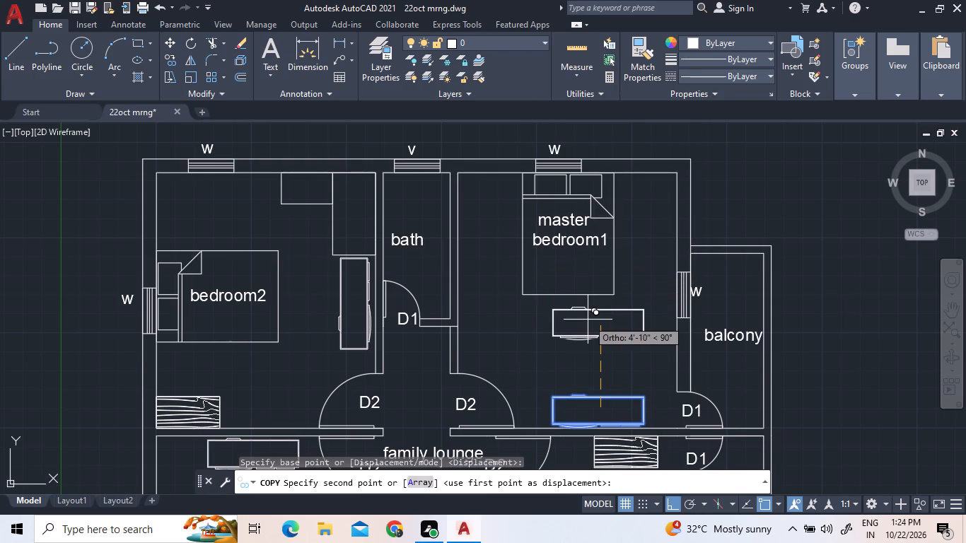
left_click(589, 313)
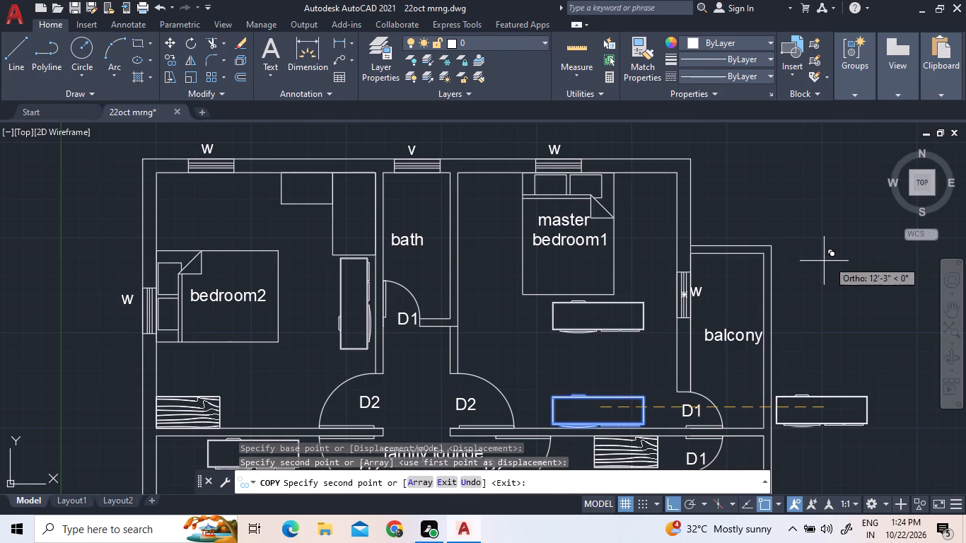
right_click(827, 258)
left_click(837, 267)
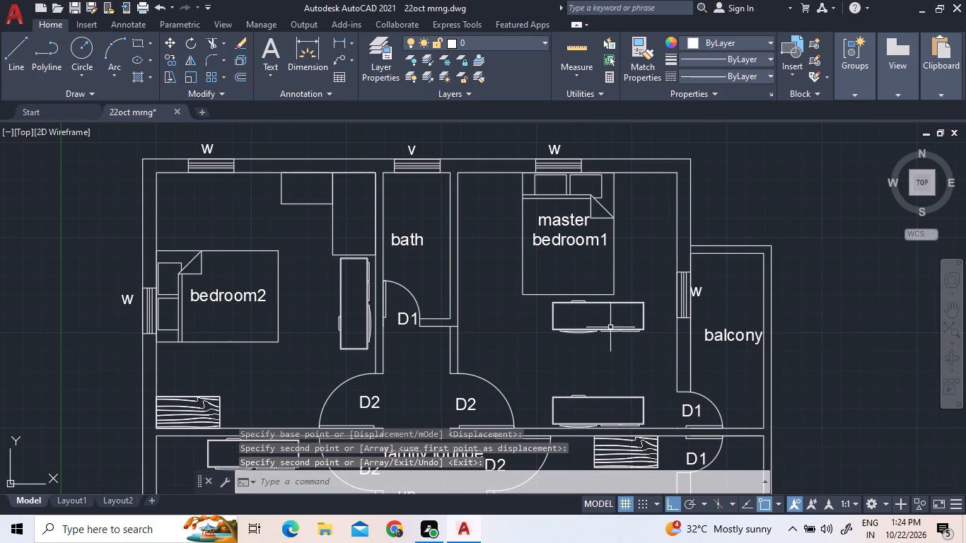
Rotate the copied furniture block in master bedroom1 by 90° about its upper-right corner.
left_click(638, 341)
left_click(615, 319)
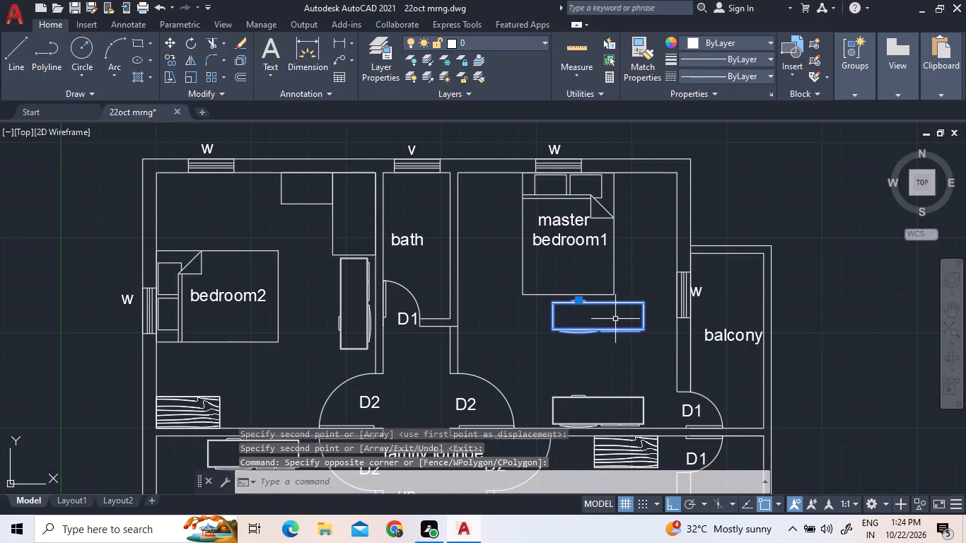
right_click(642, 272)
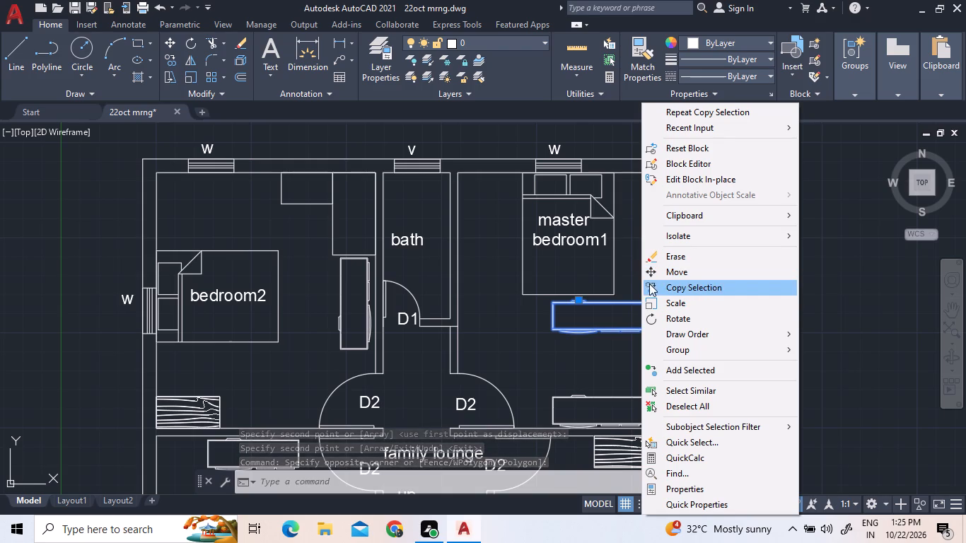
left_click(648, 315)
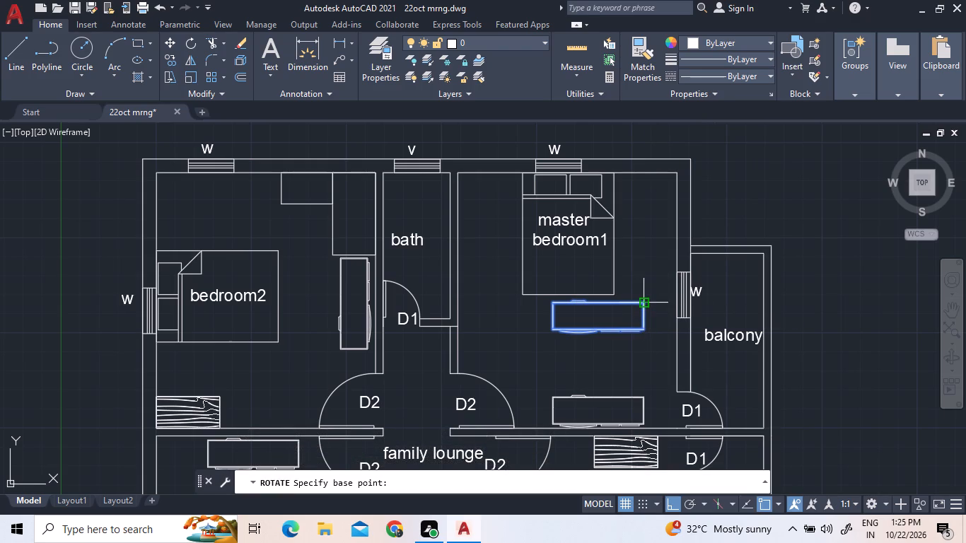
left_click(644, 303)
left_click(643, 275)
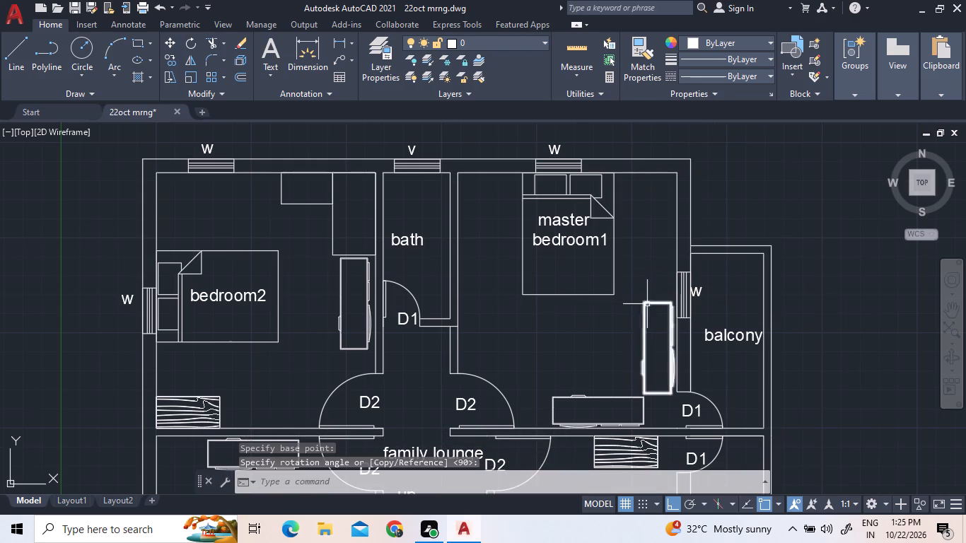
Move the rotated furniture block, with Ortho off, by its upper-left corner into master bedroom1's upper-left corner against the bath wall.
left_click(653, 314)
left_click(632, 307)
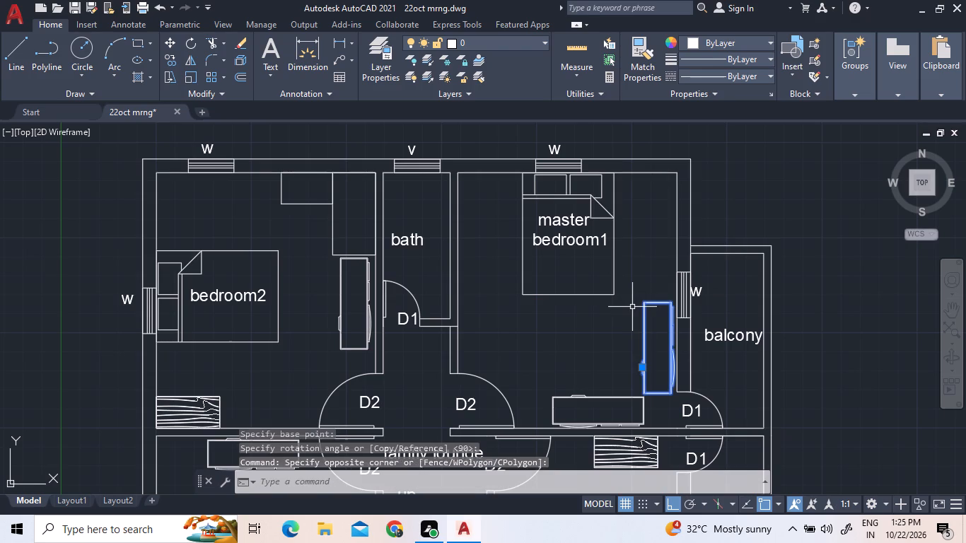
right_click(634, 306)
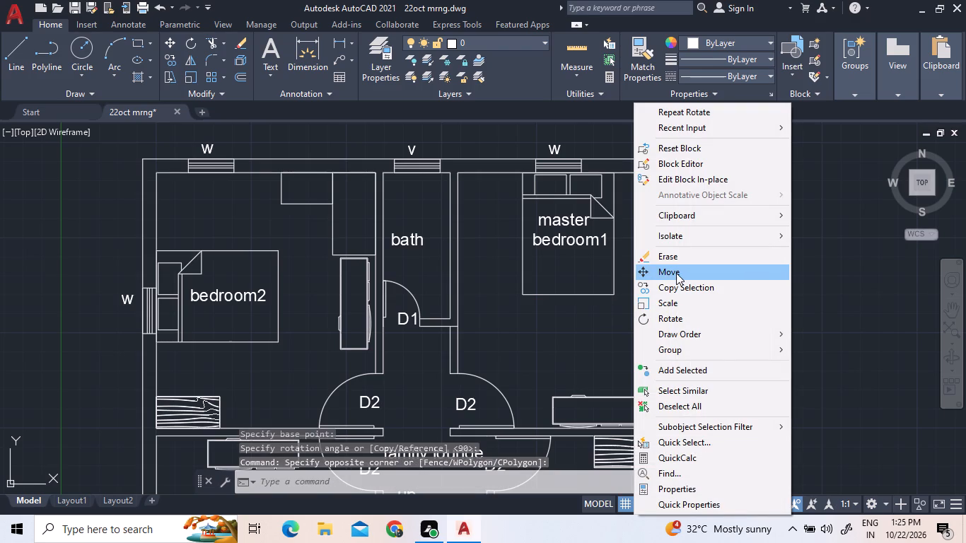
left_click(675, 272)
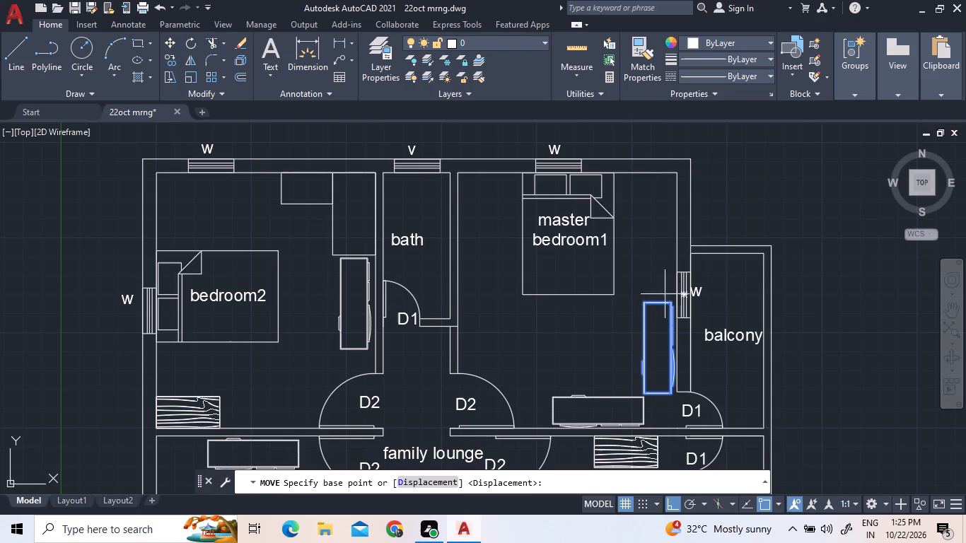
left_click(644, 300)
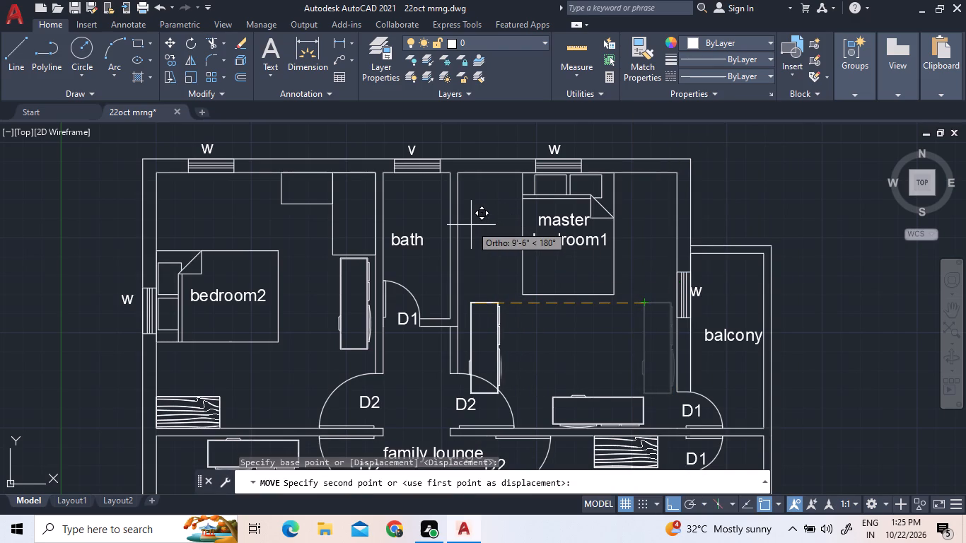
key("F8")
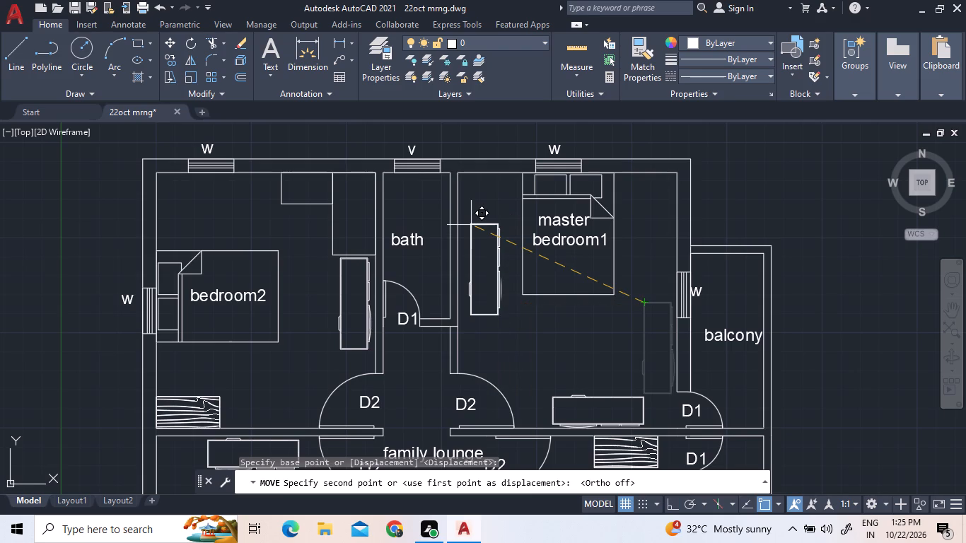
scroll(471, 225, "up", 4)
scroll(471, 225, "down", 3)
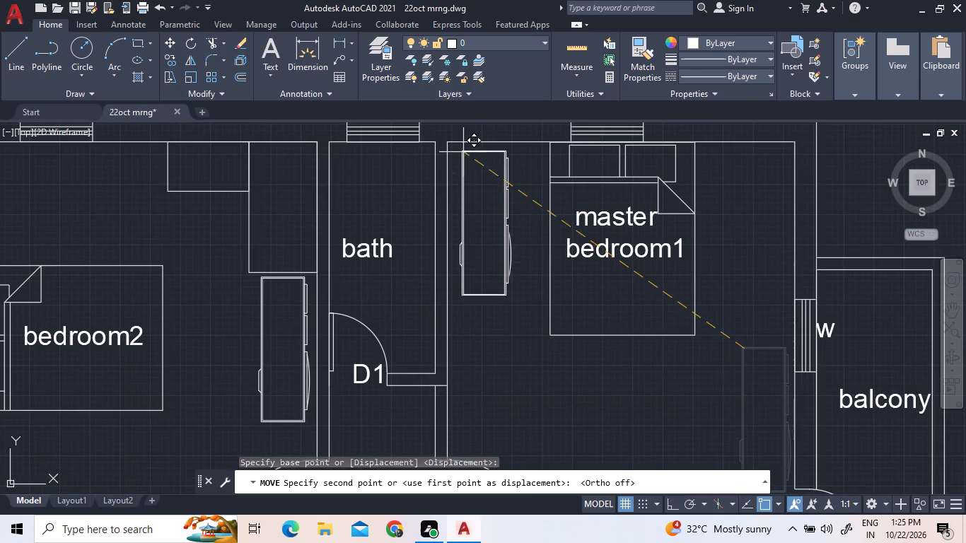
scroll(438, 141, "up", 3)
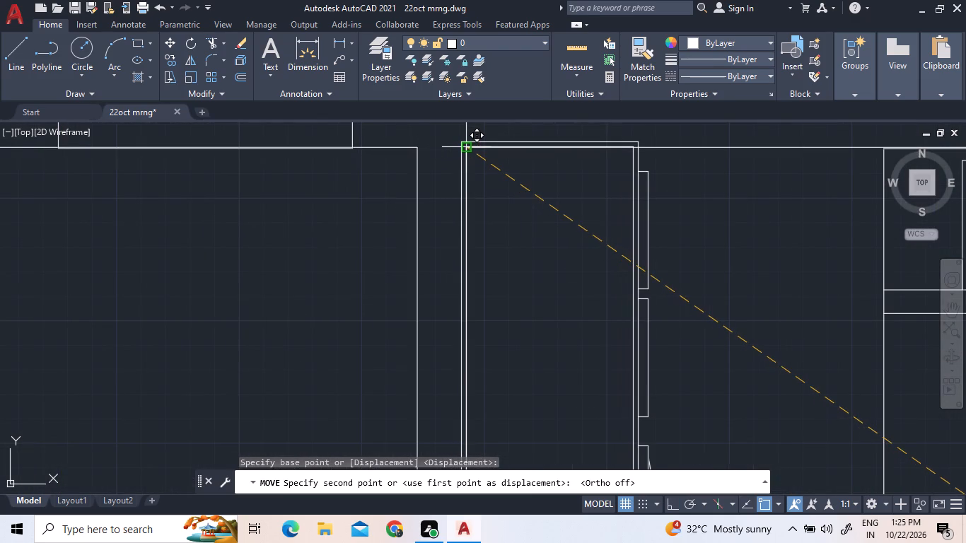
left_click(470, 148)
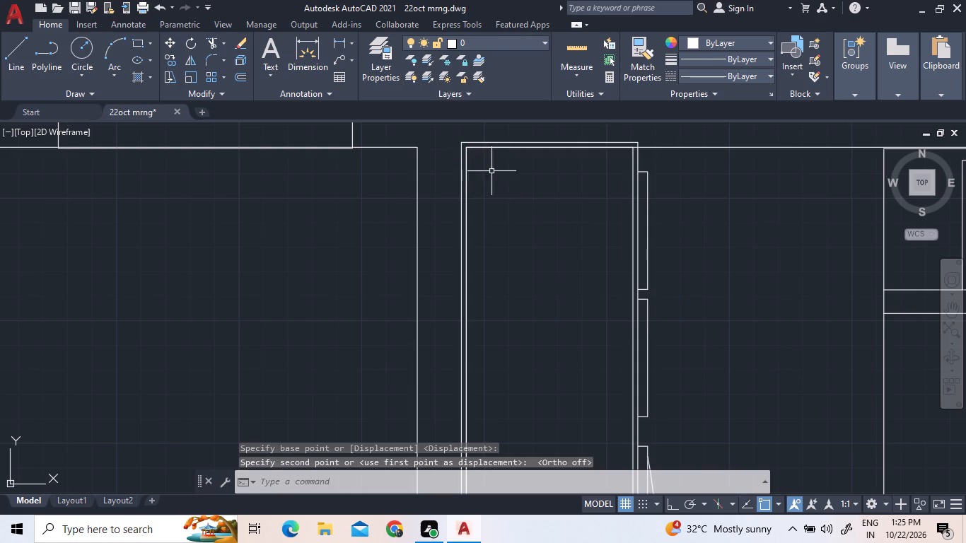
scroll(567, 197, "down", 3)
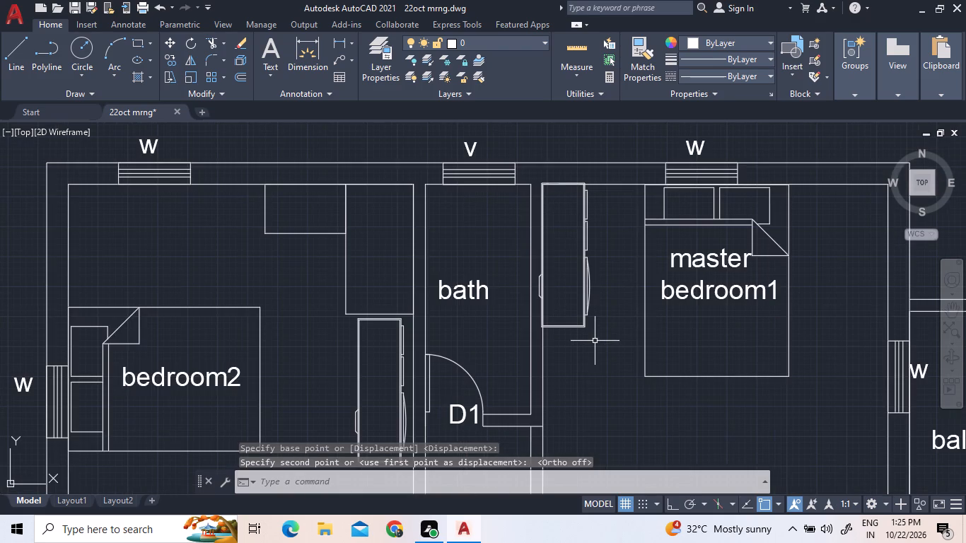
Move the rotated furniture block slightly down and right so its lower-left outer corner lies on master bedroom1's bath wall line.
left_click(594, 344)
left_click(571, 311)
right_click(571, 311)
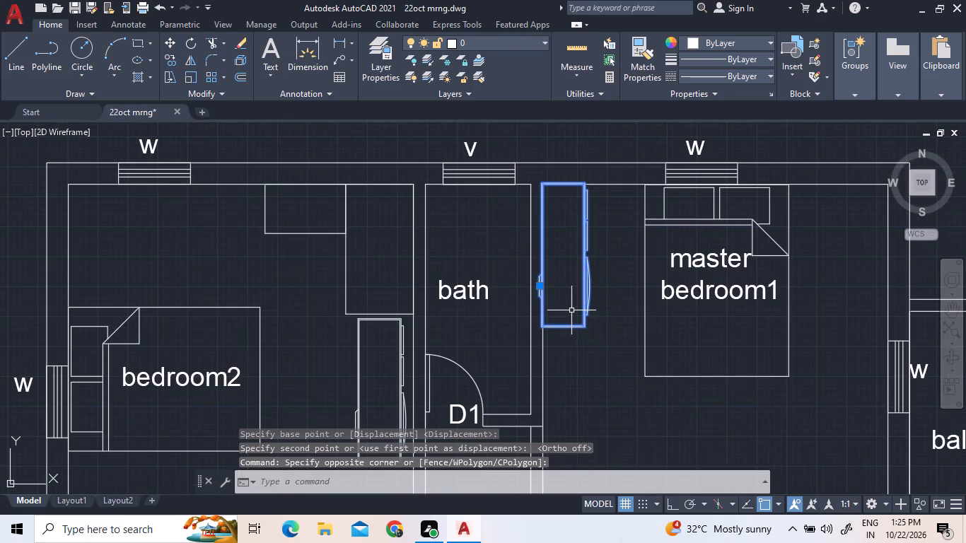
left_click(607, 271)
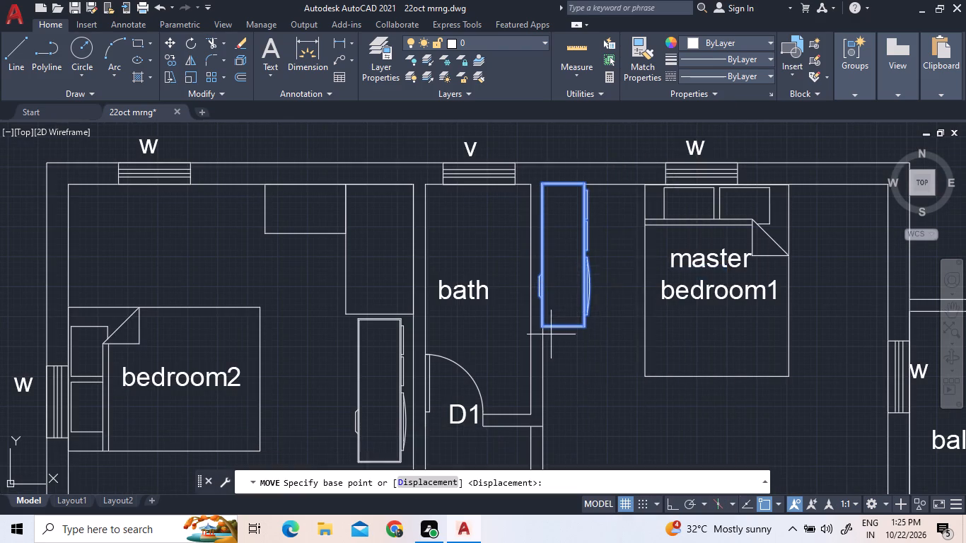
scroll(549, 335, "up", 6)
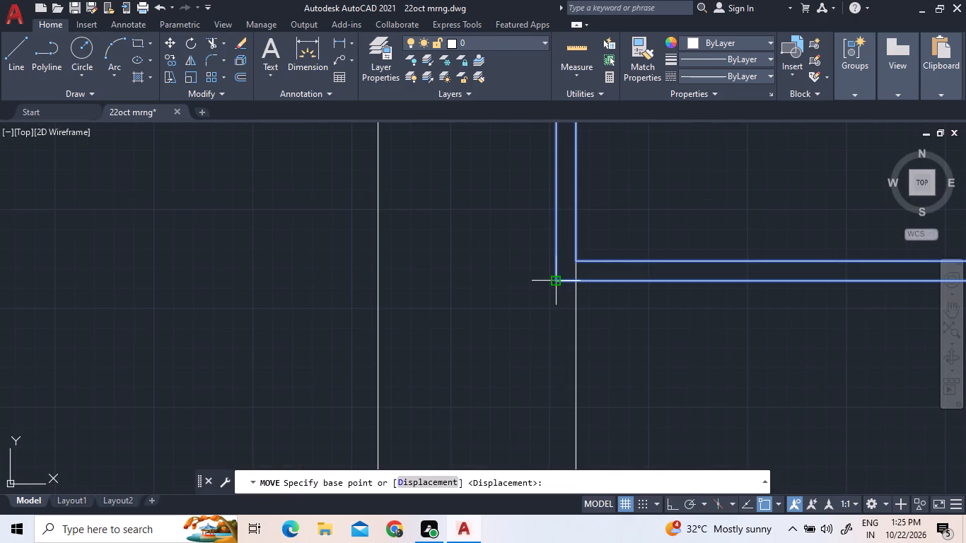
left_click(558, 283)
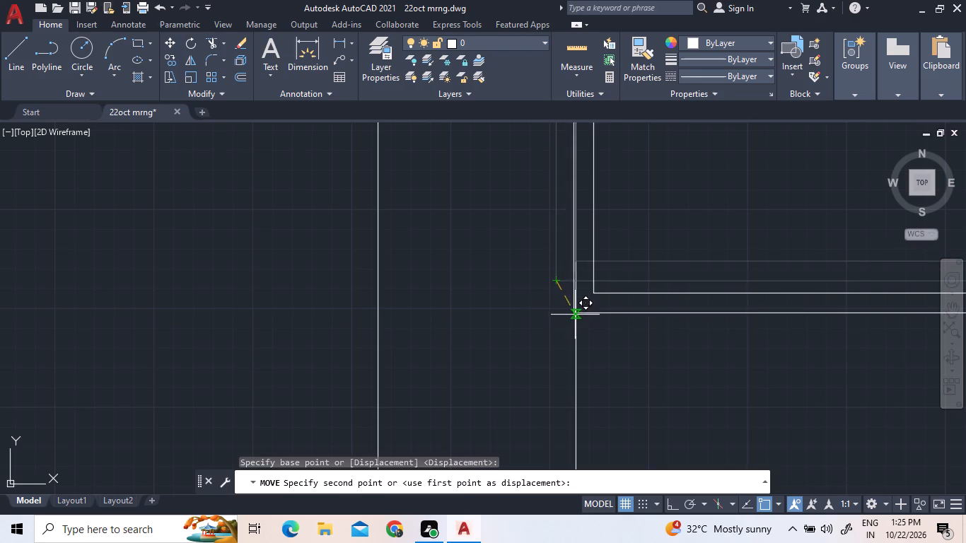
left_click(577, 313)
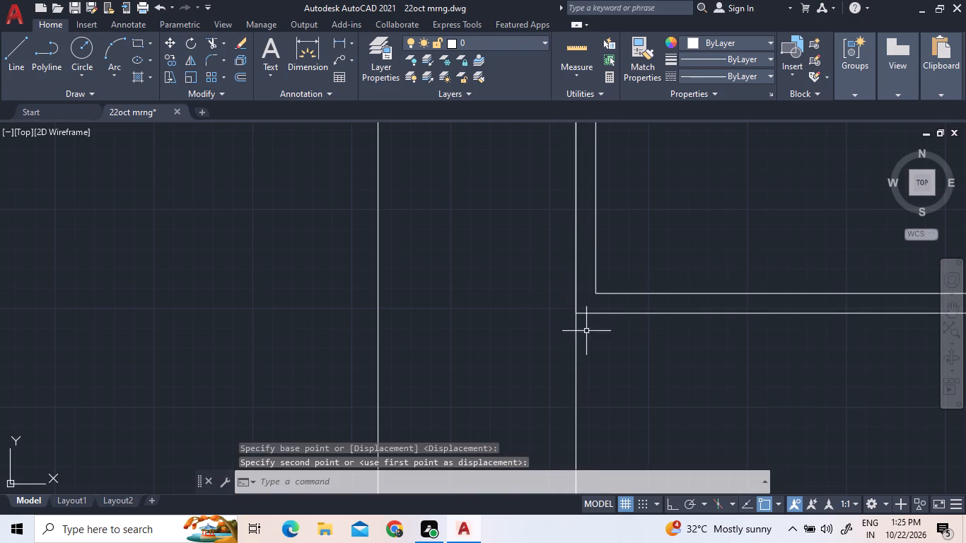
scroll(587, 332, "down", 6)
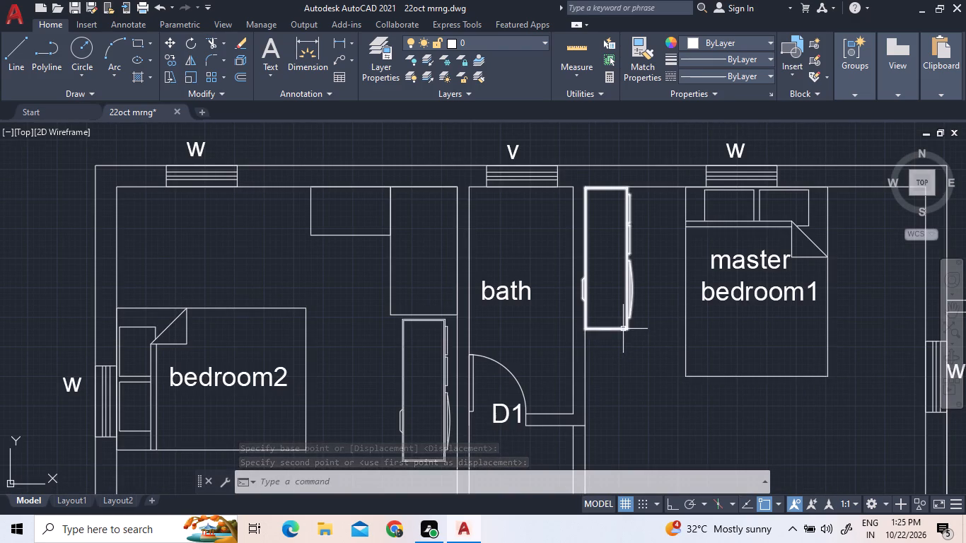
scroll(589, 339, "down", 1)
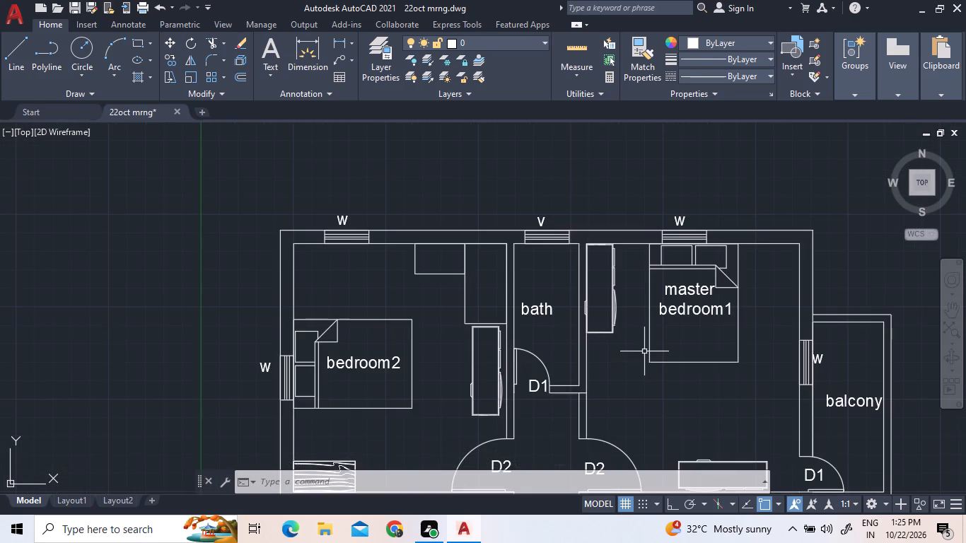
scroll(644, 346, "down", 1)
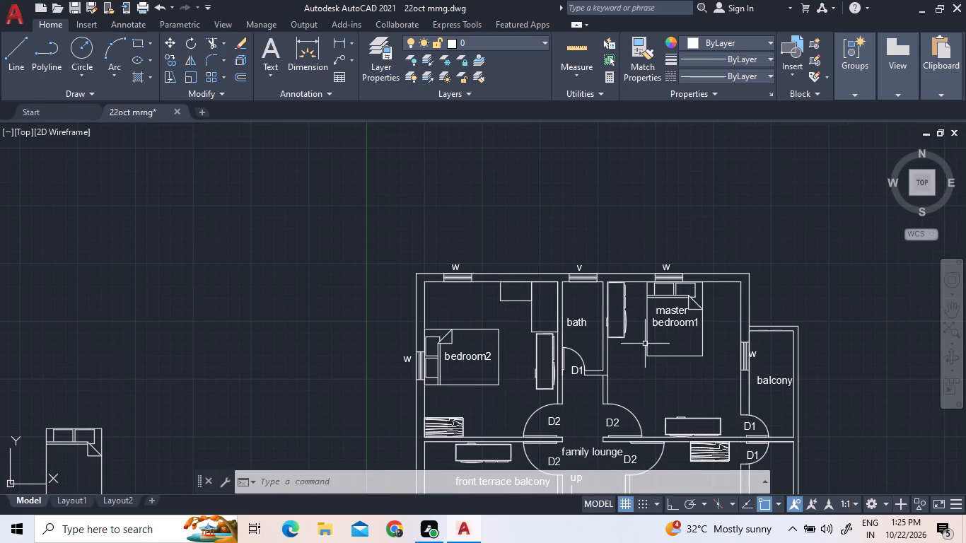
scroll(693, 278, "up", 2)
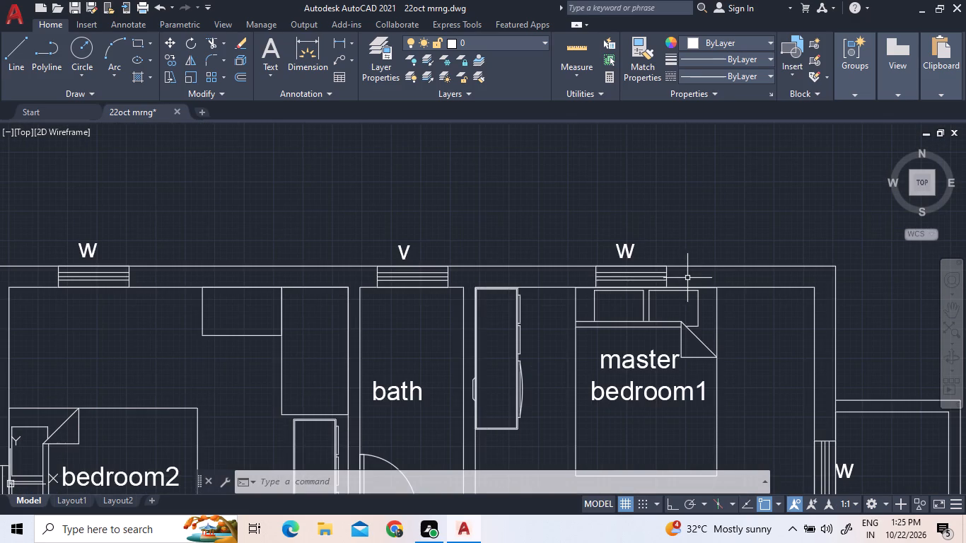
Draw a small bedside rectangle from the upper-left corner of master bedroom1's bed, extending left and down against the top wall.
left_click(135, 46)
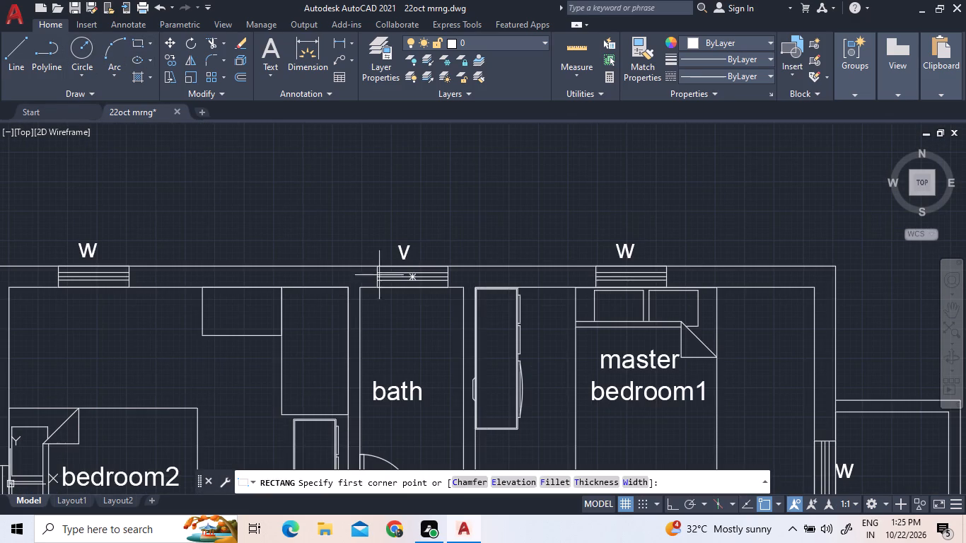
scroll(561, 325, "up", 4)
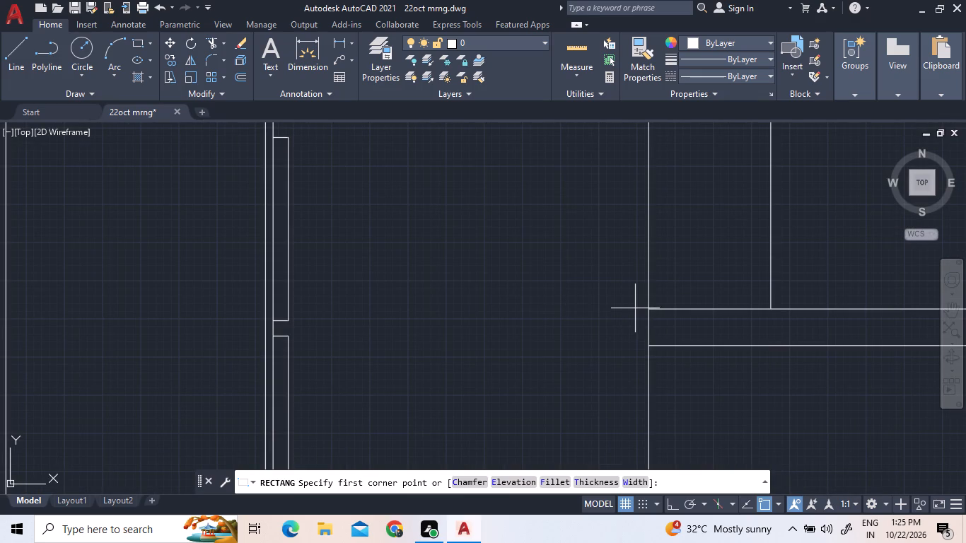
scroll(625, 315, "down", 2)
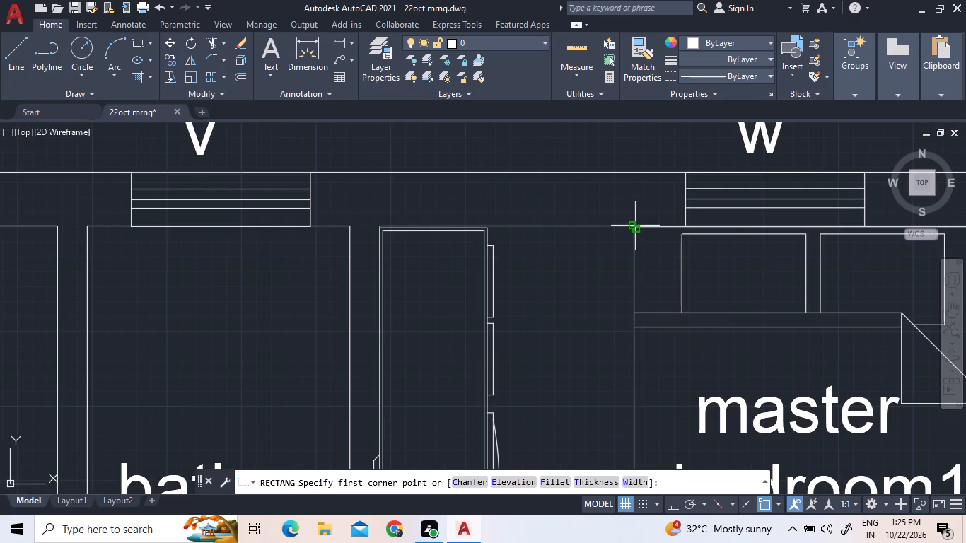
scroll(626, 229, "up", 2)
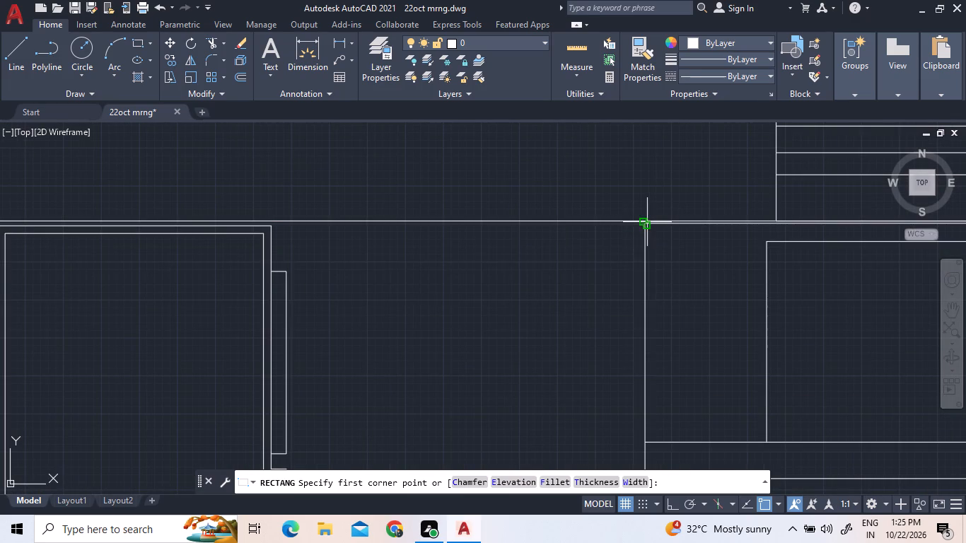
scroll(647, 222, "up", 3)
left_click(636, 218)
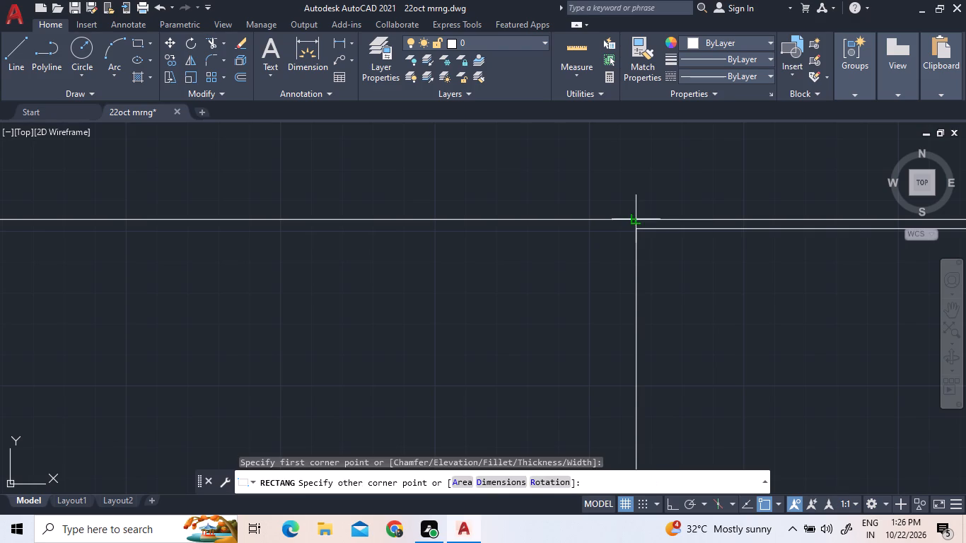
scroll(504, 323, "down", 4)
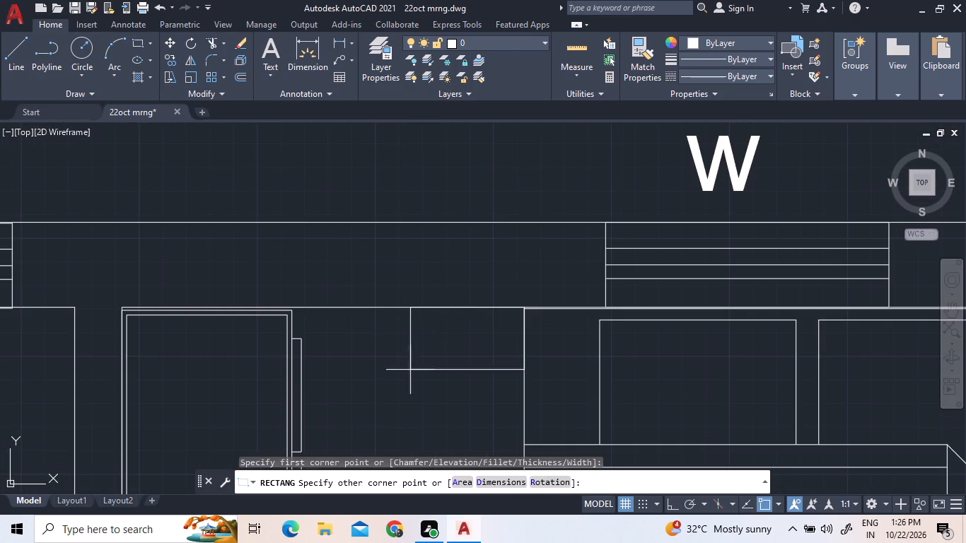
left_click(385, 410)
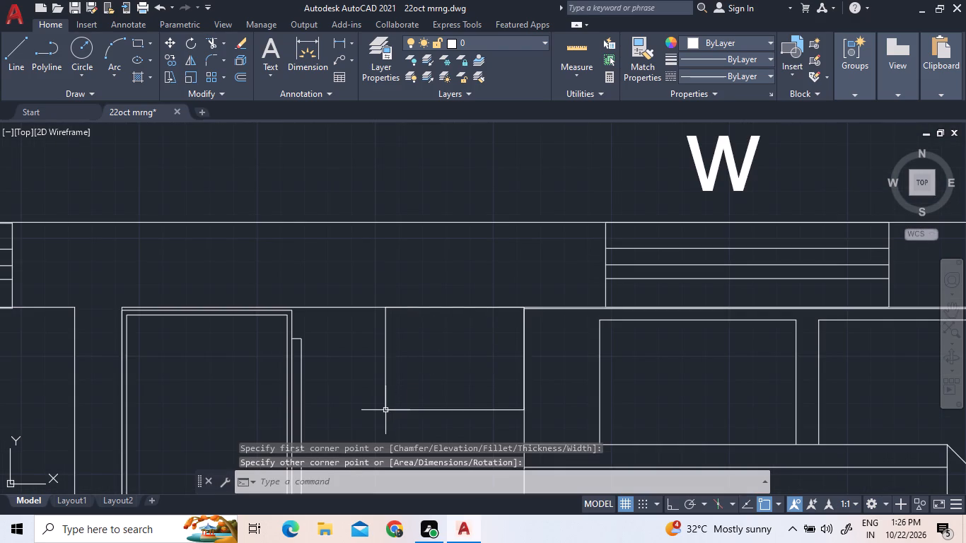
Draw a smaller rectangle from the upper-right corner of master bedroom1's bed, extending right and down.
left_click(142, 45)
scroll(140, 138, "down", 3)
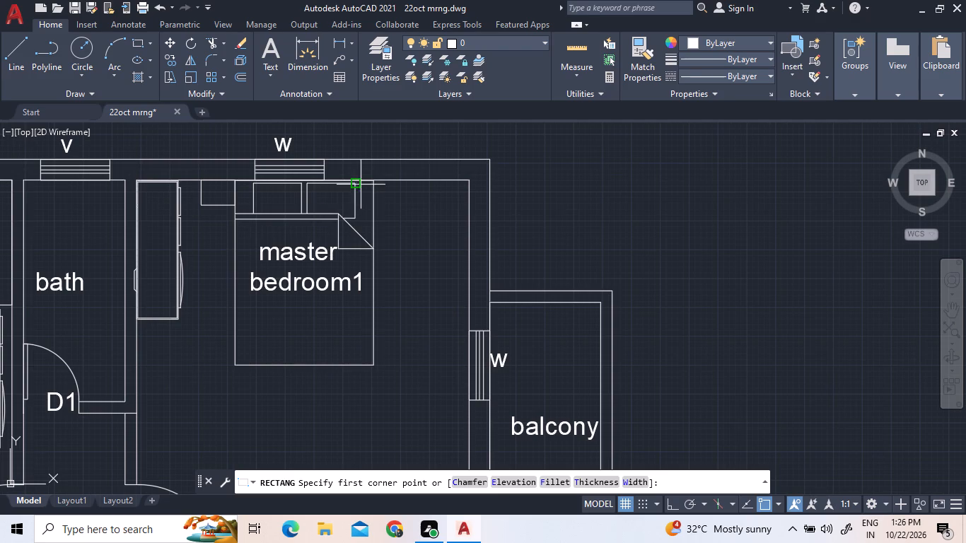
scroll(376, 170, "up", 6)
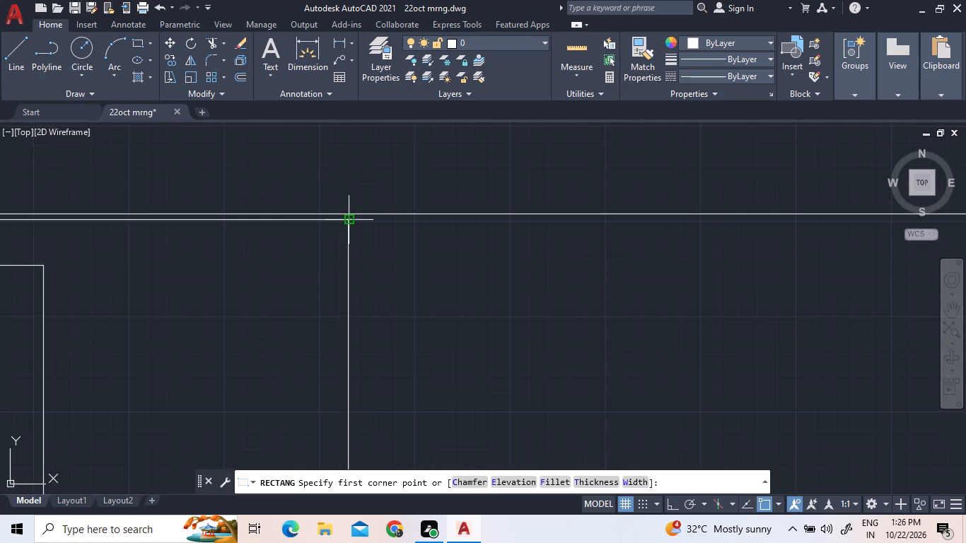
left_click(350, 215)
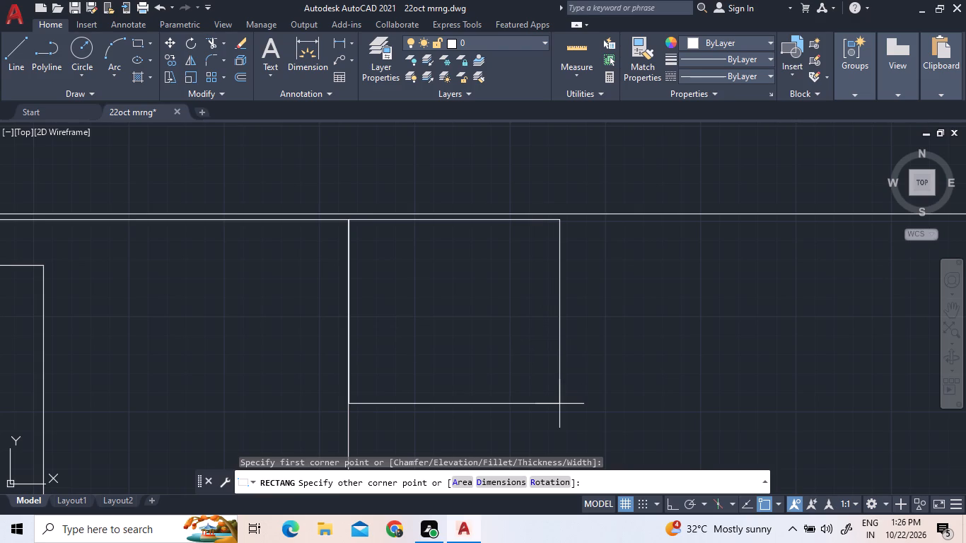
left_click(559, 403)
Move the small rectangle beside master bedroom1's bed by its upper-left corner straight up onto the top wall's inner line.
scroll(373, 223, "up", 3)
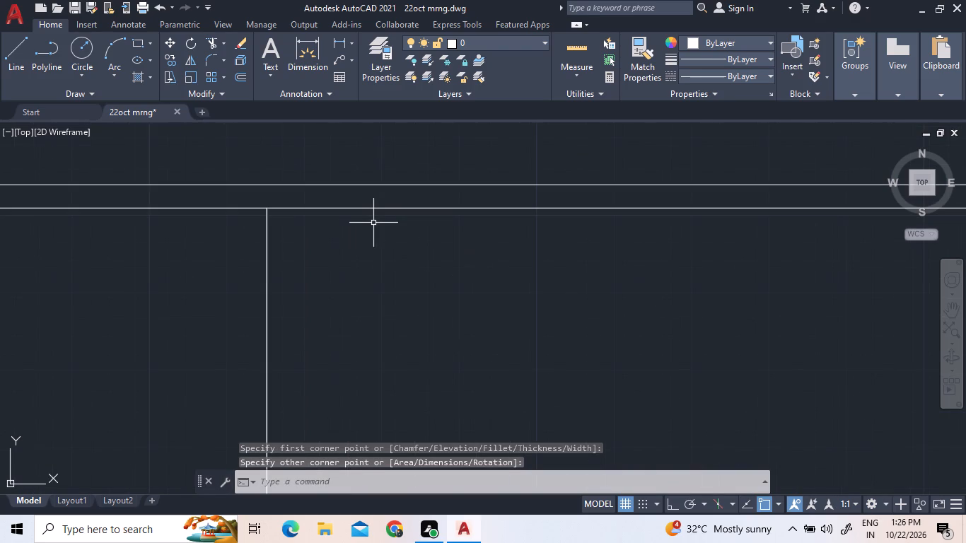
left_click(373, 223)
left_click(344, 202)
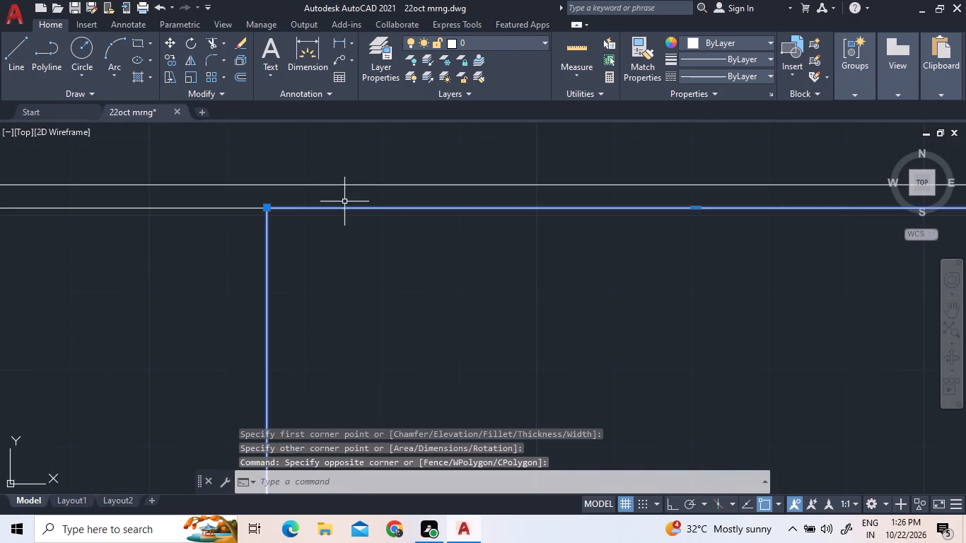
right_click(332, 148)
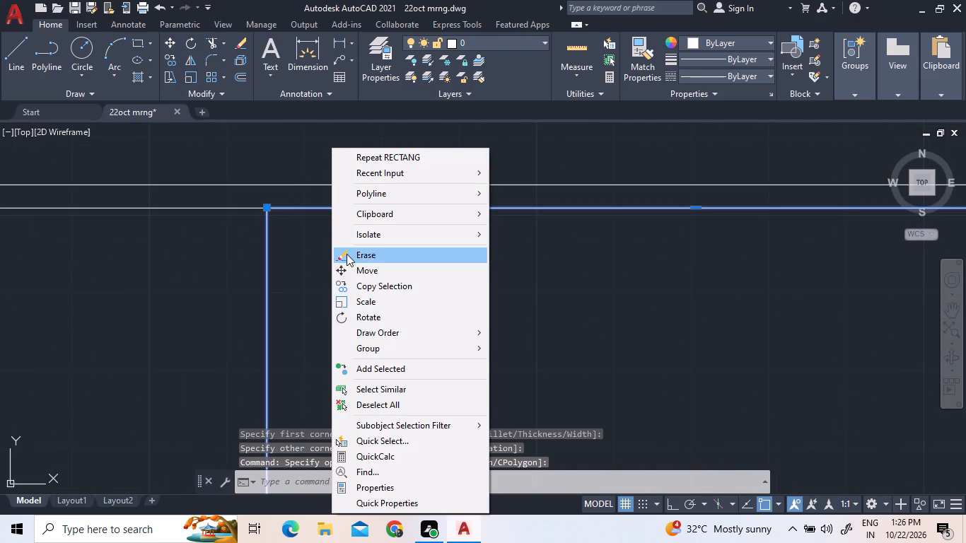
left_click(339, 267)
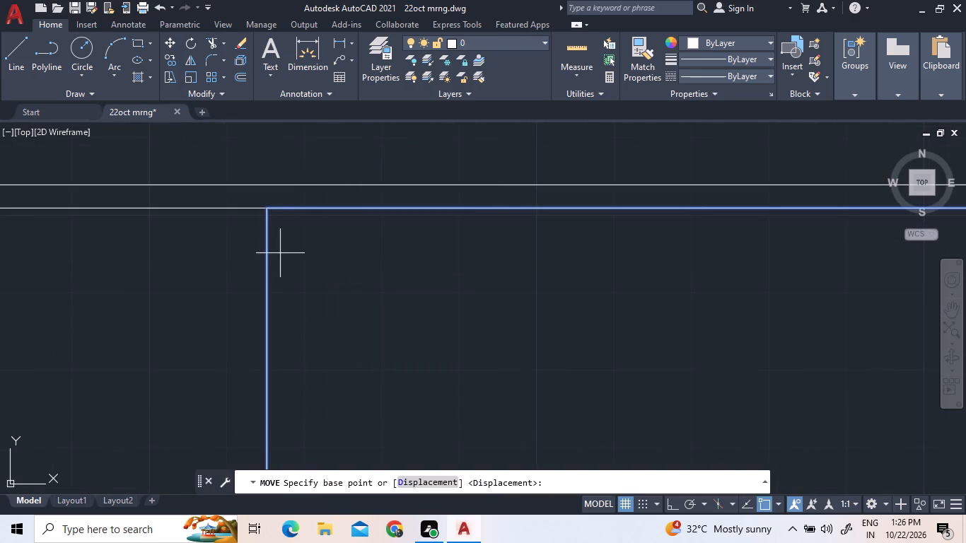
left_click(269, 209)
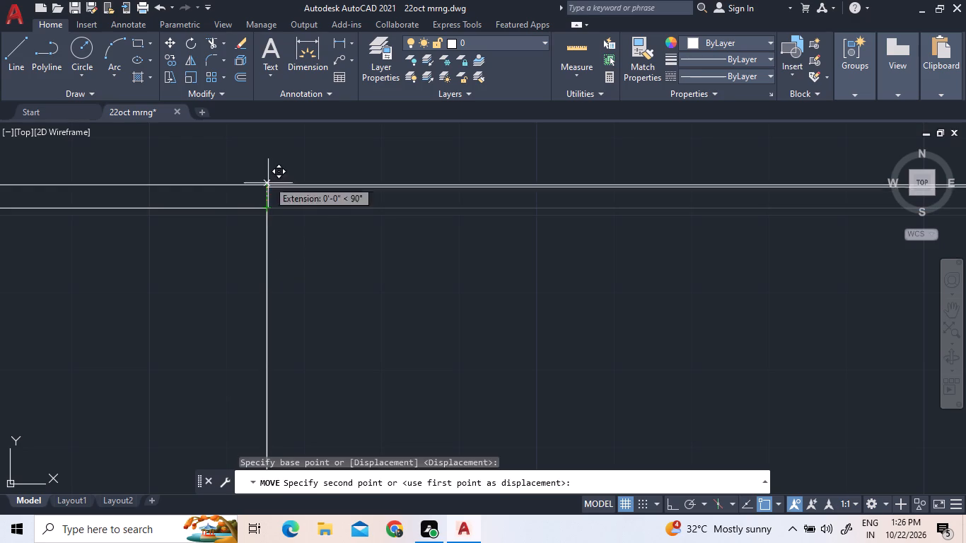
left_click(265, 182)
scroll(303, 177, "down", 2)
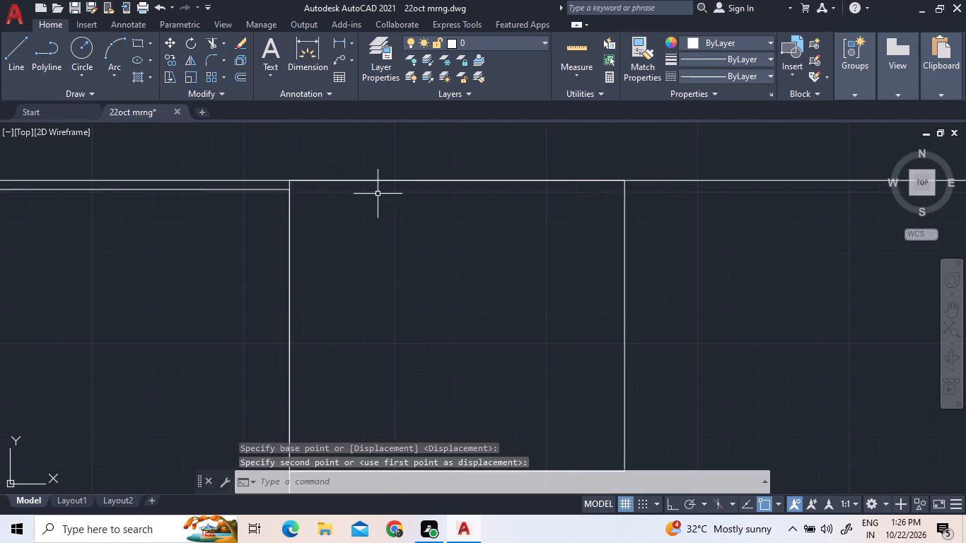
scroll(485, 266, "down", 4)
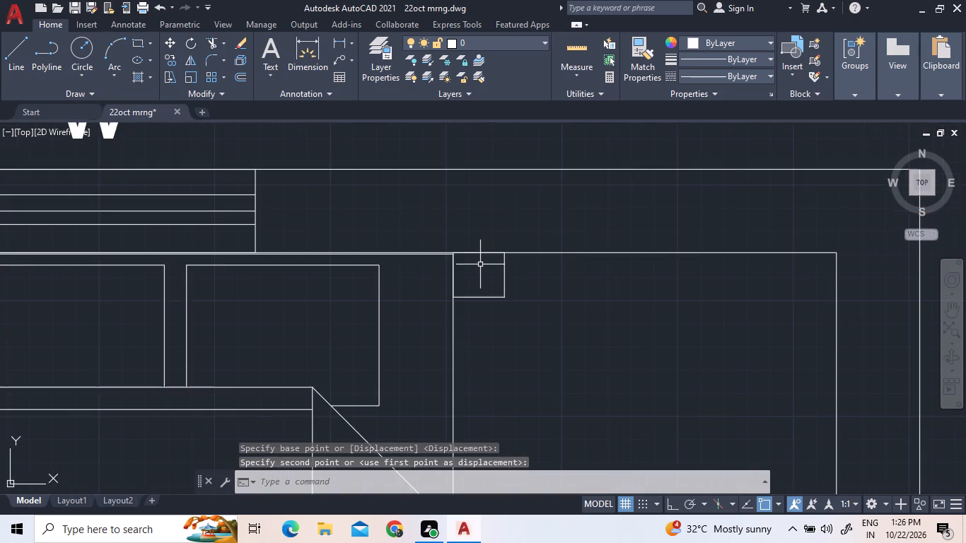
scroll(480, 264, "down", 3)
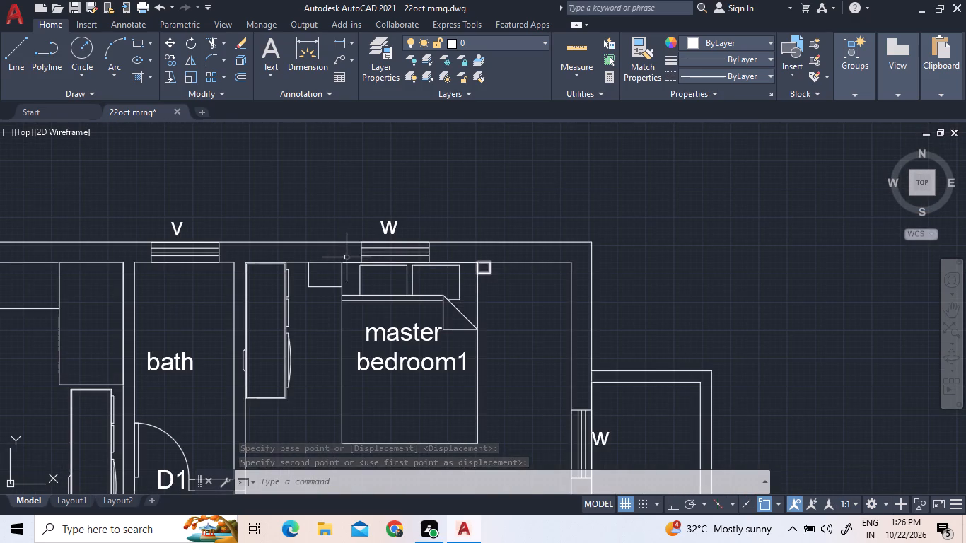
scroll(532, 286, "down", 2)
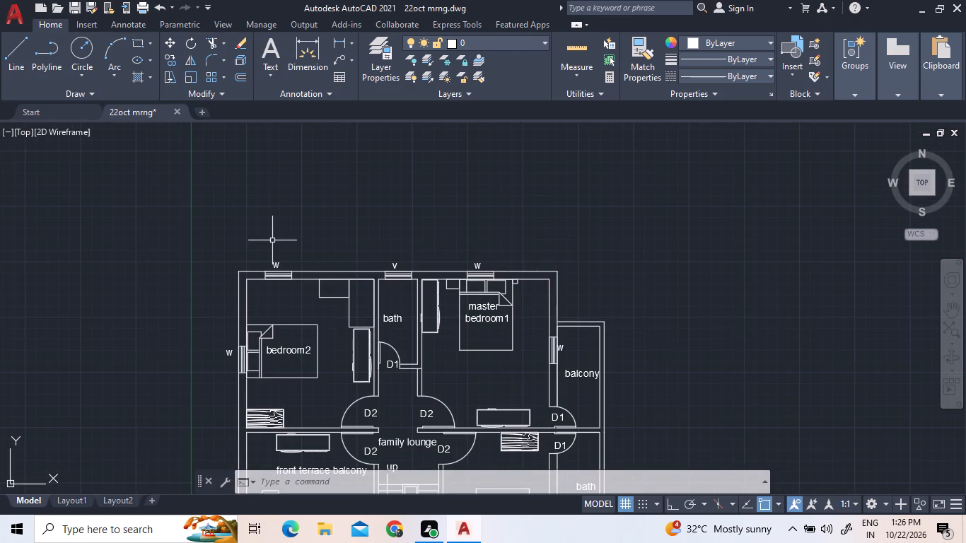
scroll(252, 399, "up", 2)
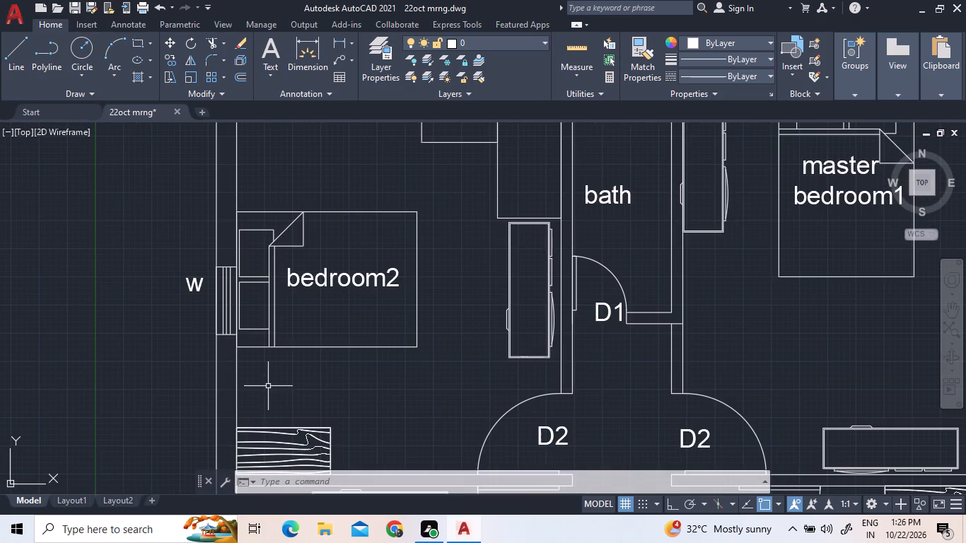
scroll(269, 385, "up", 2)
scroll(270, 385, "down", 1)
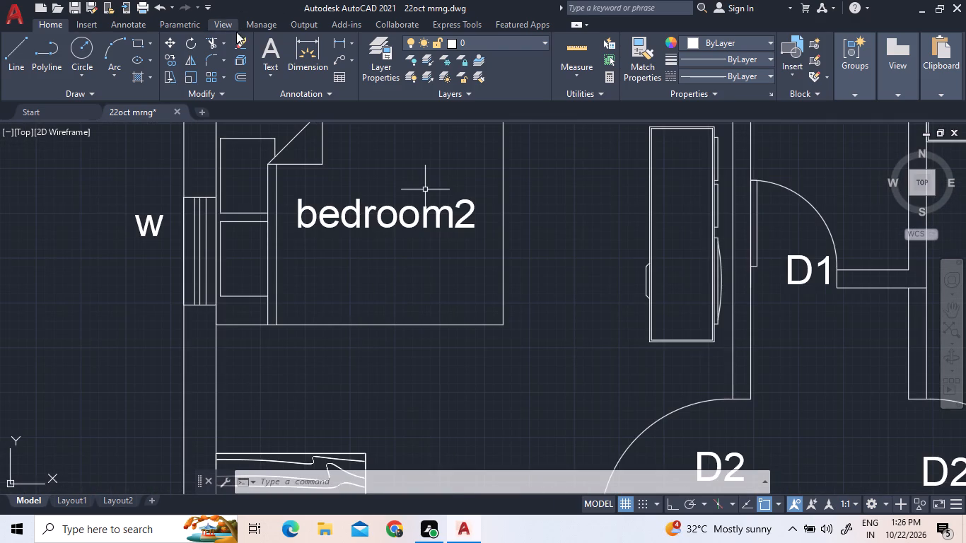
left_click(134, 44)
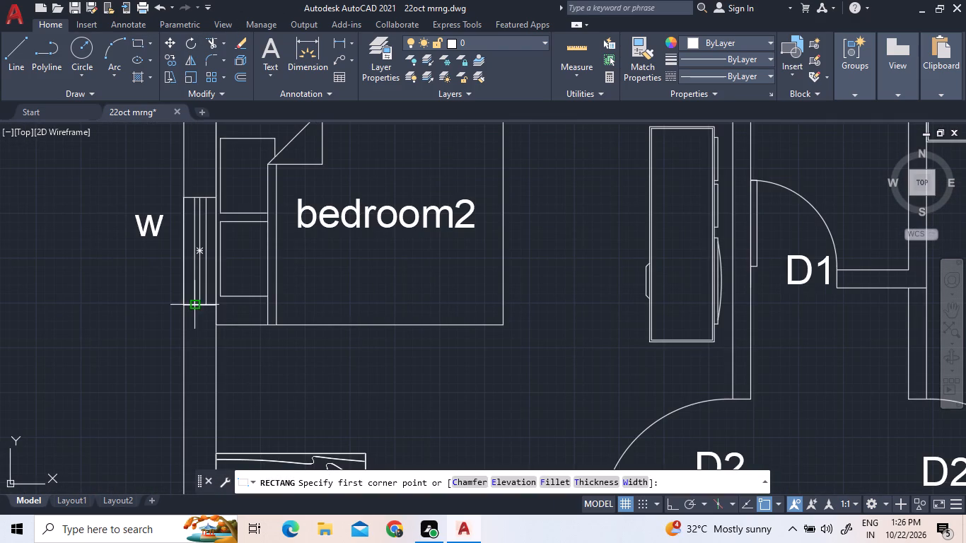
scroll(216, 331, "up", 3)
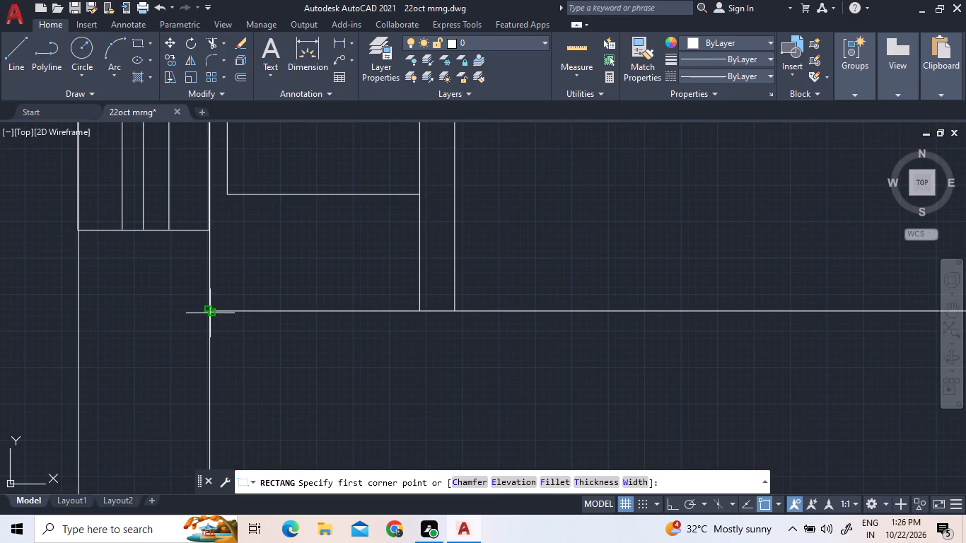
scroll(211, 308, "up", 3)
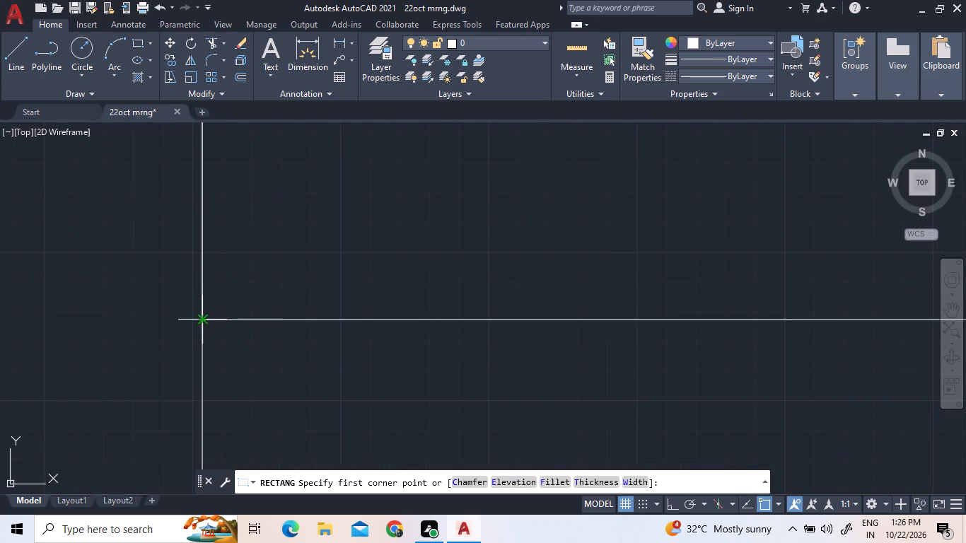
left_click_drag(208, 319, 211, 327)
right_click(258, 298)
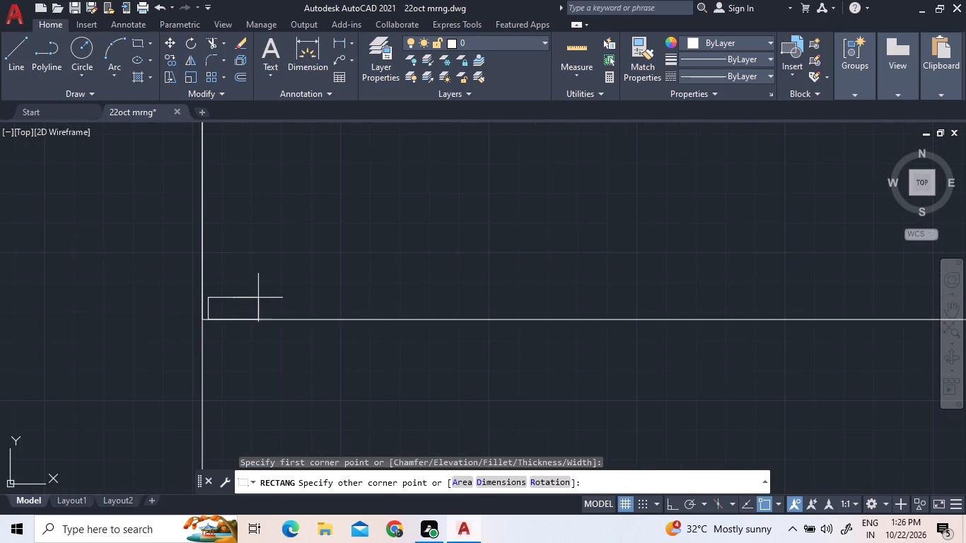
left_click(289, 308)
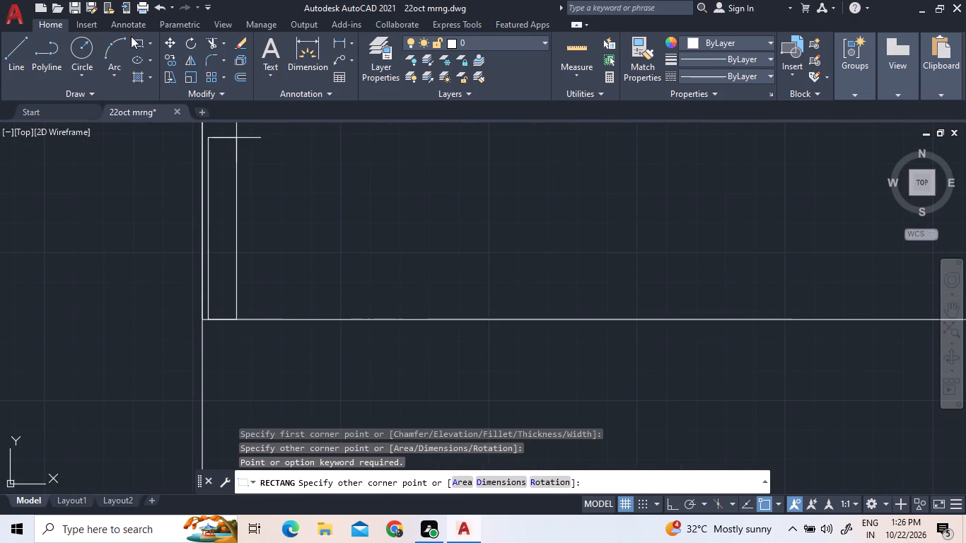
Draw a bedside rectangle below bedroom2's bed, starting at the bed's lower-left corner against the window wall.
left_click(136, 36)
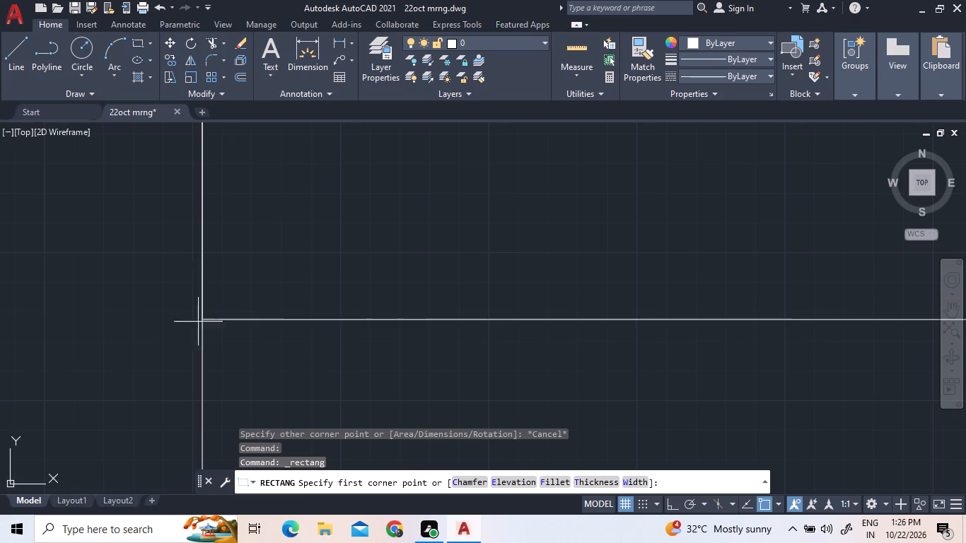
scroll(221, 326, "up", 3)
left_click_drag(139, 305, 173, 348)
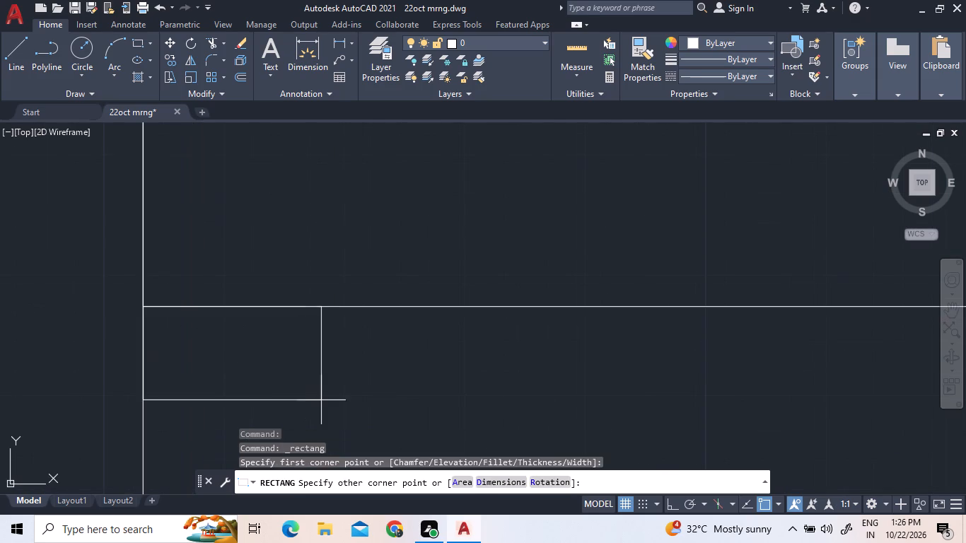
scroll(492, 369, "down", 7)
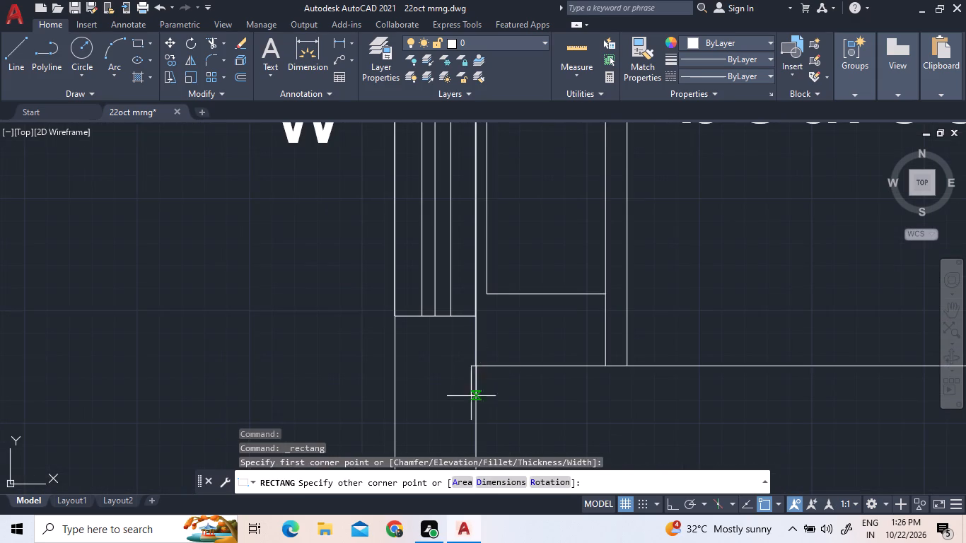
scroll(579, 409, "down", 3)
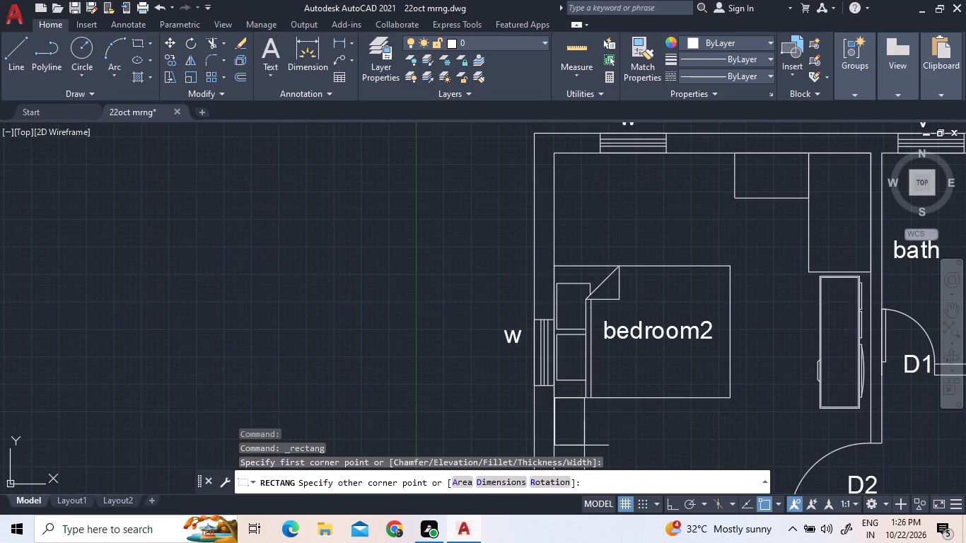
scroll(585, 445, "up", 1)
left_click(581, 439)
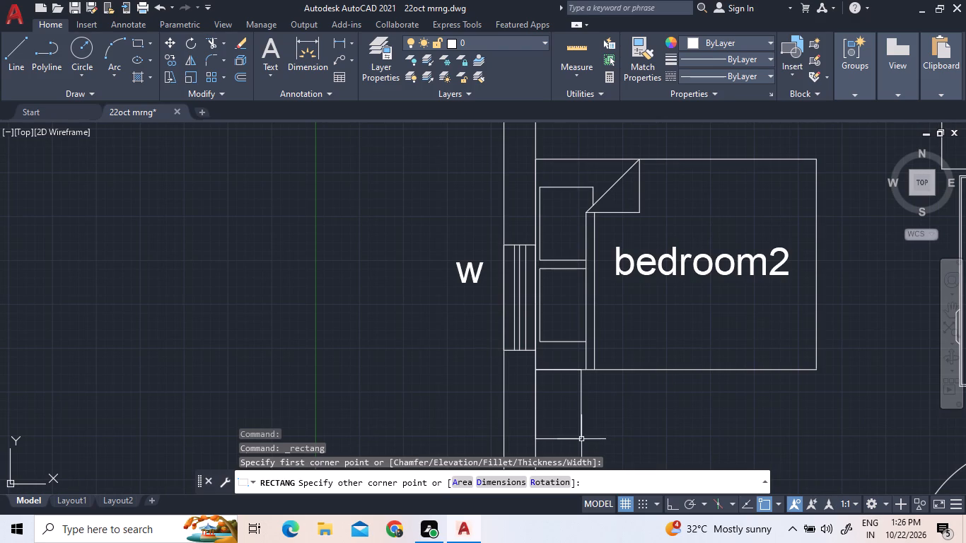
Draw a bedside rectangle above bedroom2's bed, from the bed's upper-left corner at the window wall, extending right and up.
middle_click_drag(633, 197, 421, 339)
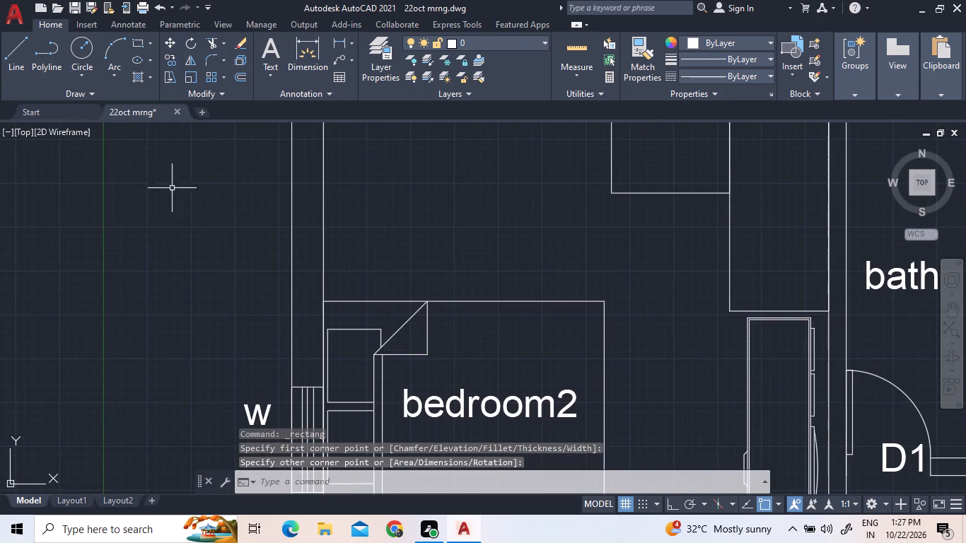
left_click(138, 44)
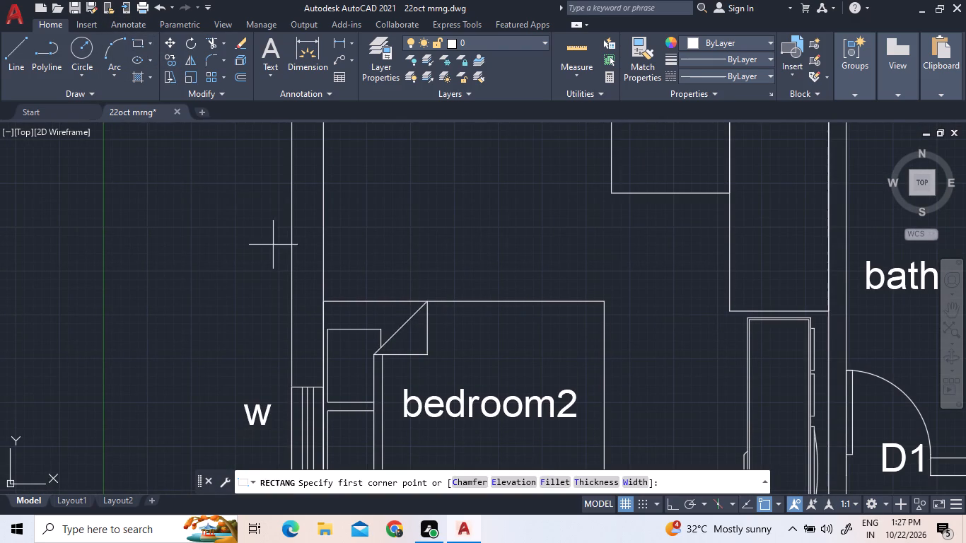
scroll(310, 276, "up", 1)
scroll(385, 300, "up", 2)
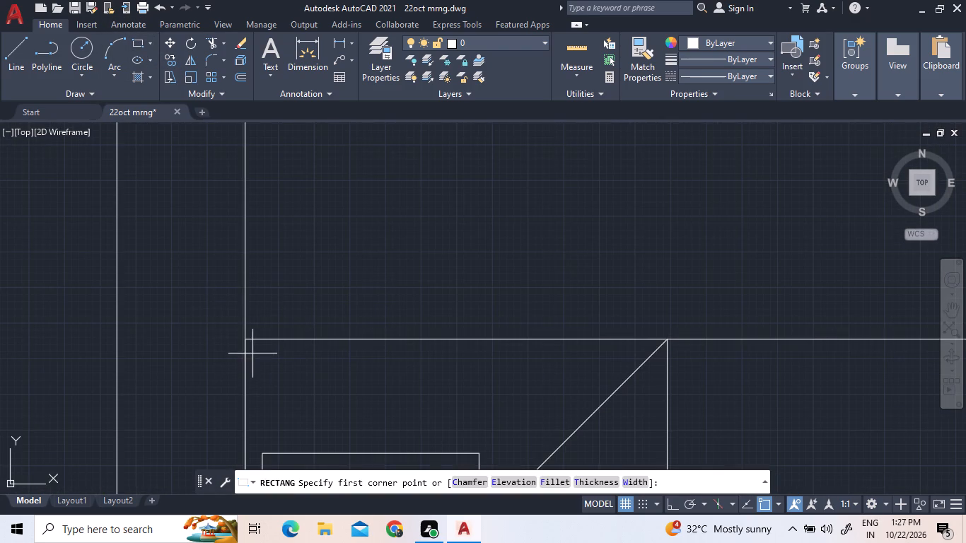
left_click(245, 341)
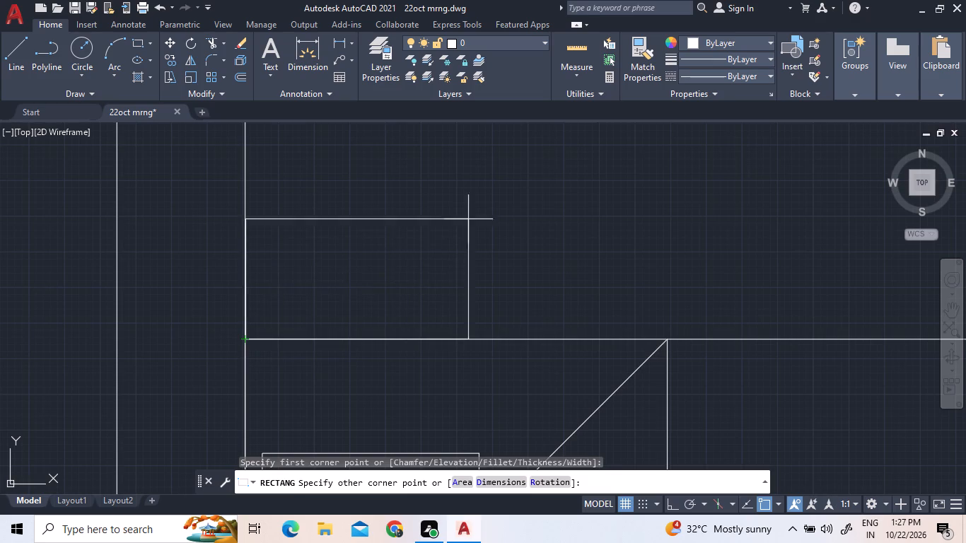
scroll(484, 204, "down", 3)
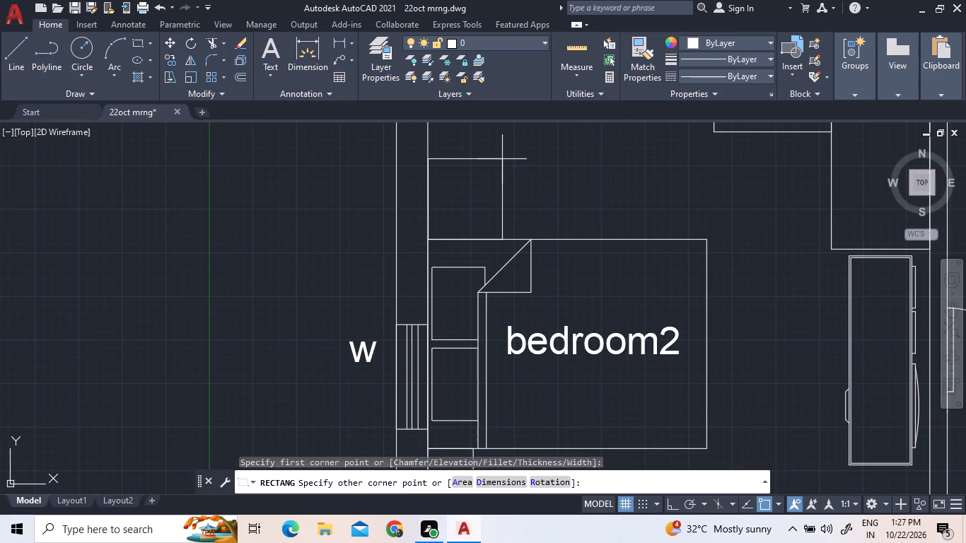
left_click(503, 159)
Draw a bedside rectangle from the lower-right corner of bedroom3's bed on the bottom wall, extending right and up toward the side window.
scroll(503, 159, "down", 2)
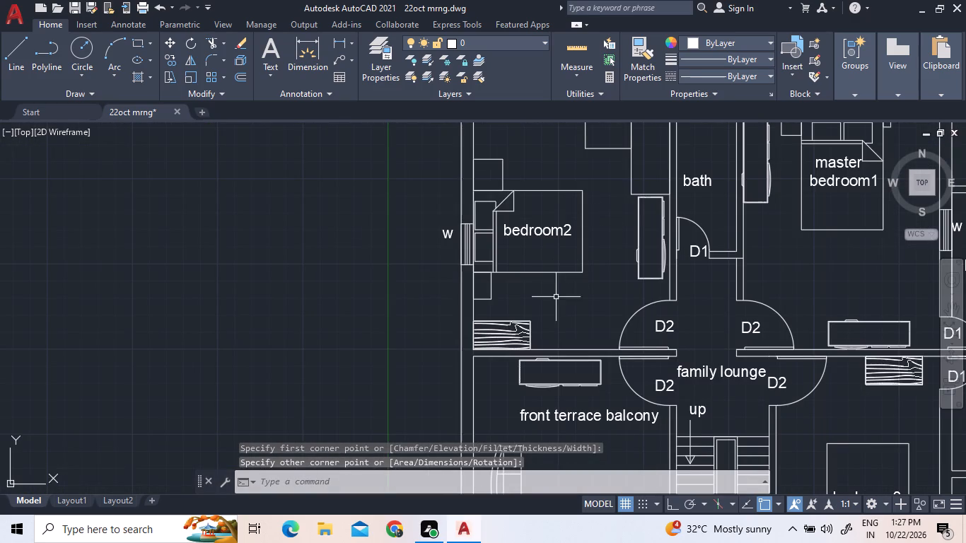
middle_click_drag(555, 298, 228, 156)
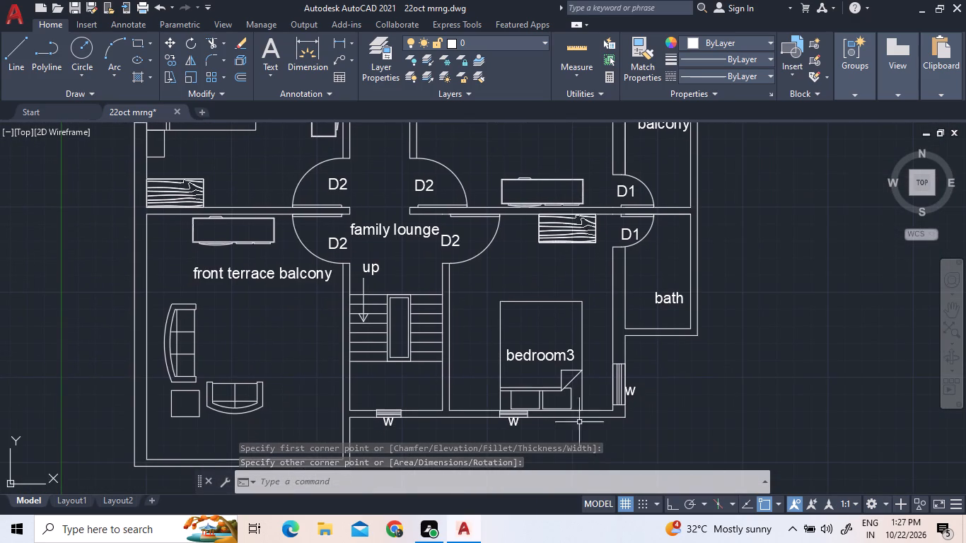
scroll(610, 438, "up", 2)
scroll(587, 438, "down", 1)
scroll(589, 424, "up", 1)
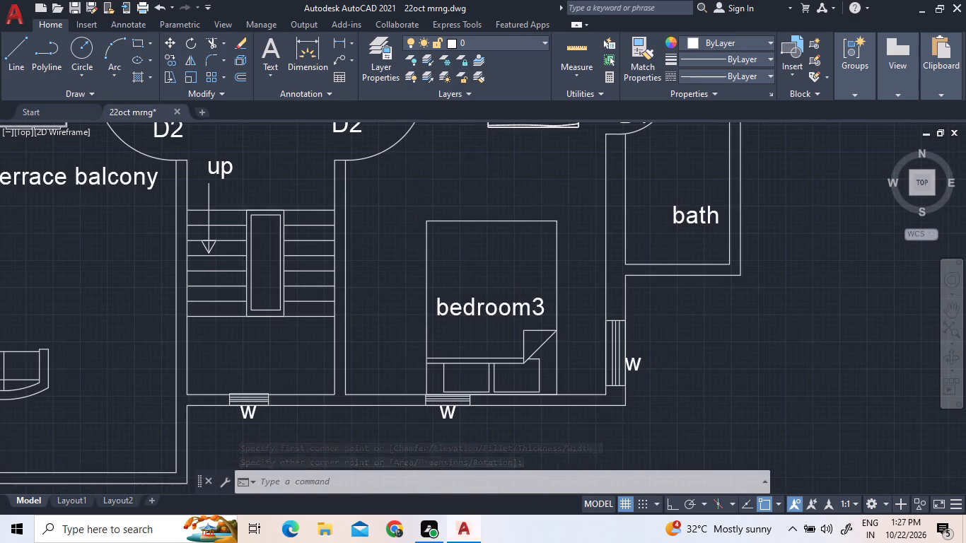
scroll(589, 424, "up", 1)
scroll(582, 421, "down", 1)
middle_click_drag(578, 318, 502, 298)
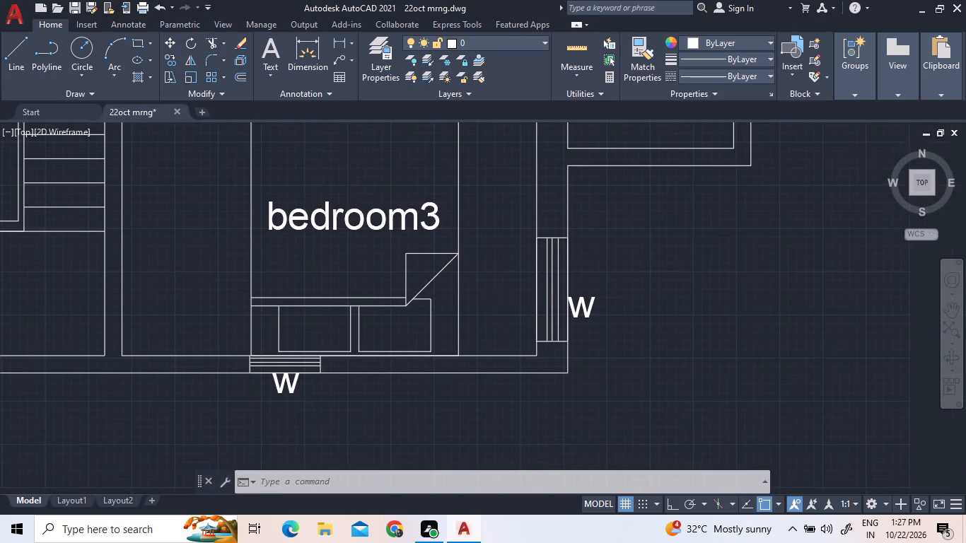
left_click(139, 37)
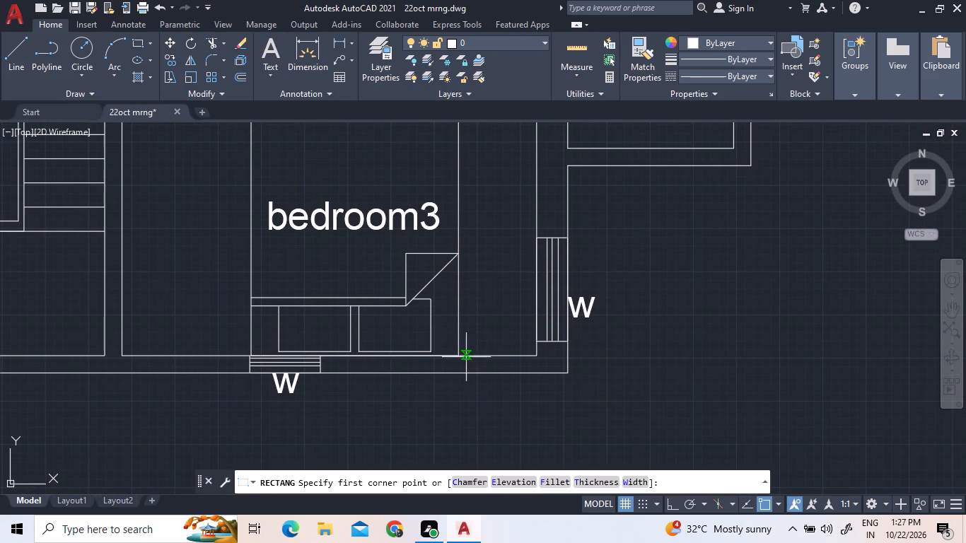
left_click(459, 355)
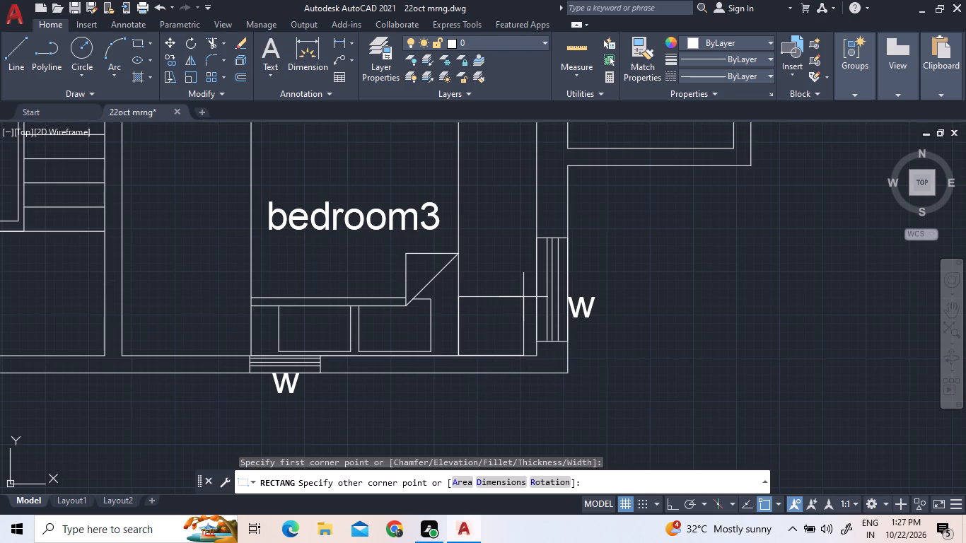
left_click(522, 296)
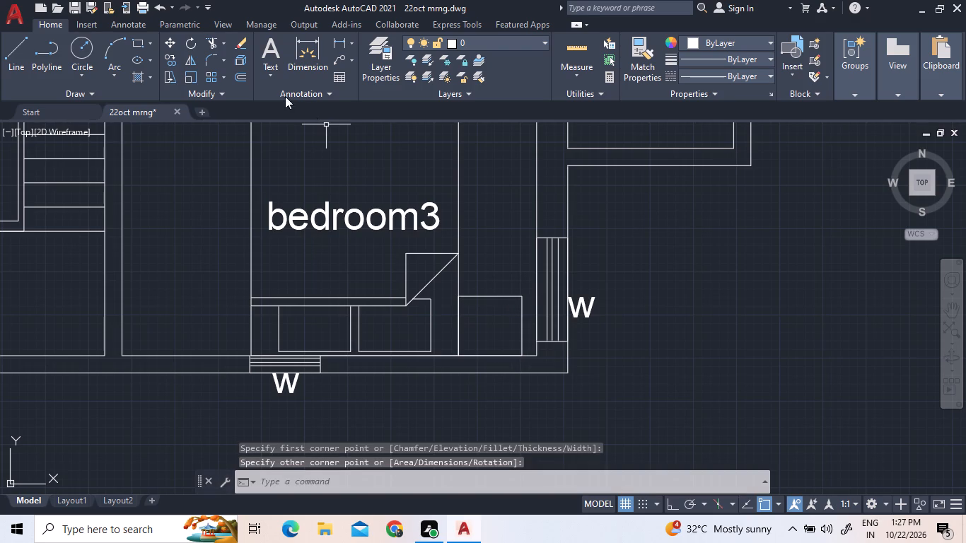
Draw a matching bedside rectangle from the lower-left corner of bedroom3's bed, extending left and up from the bottom wall.
left_click(135, 44)
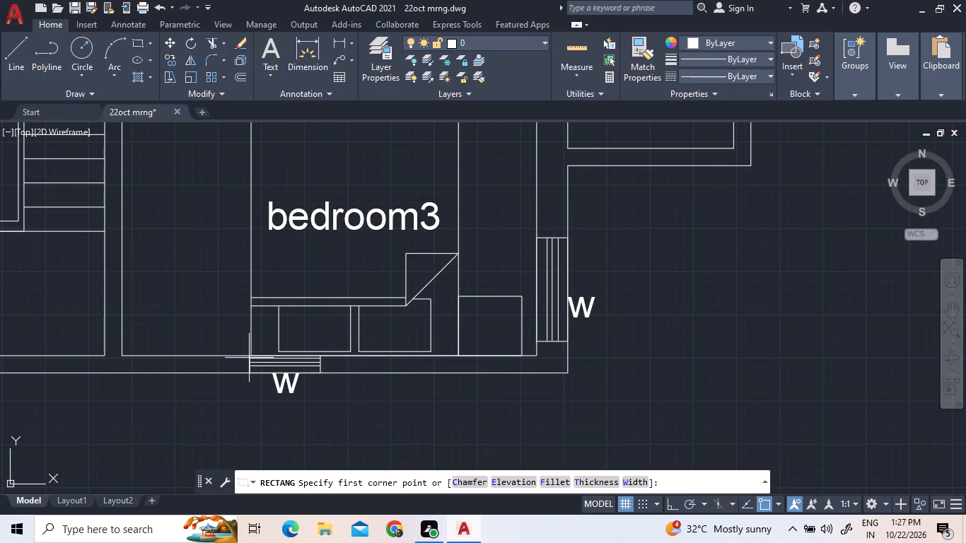
scroll(248, 356, "up", 4)
left_click(265, 364)
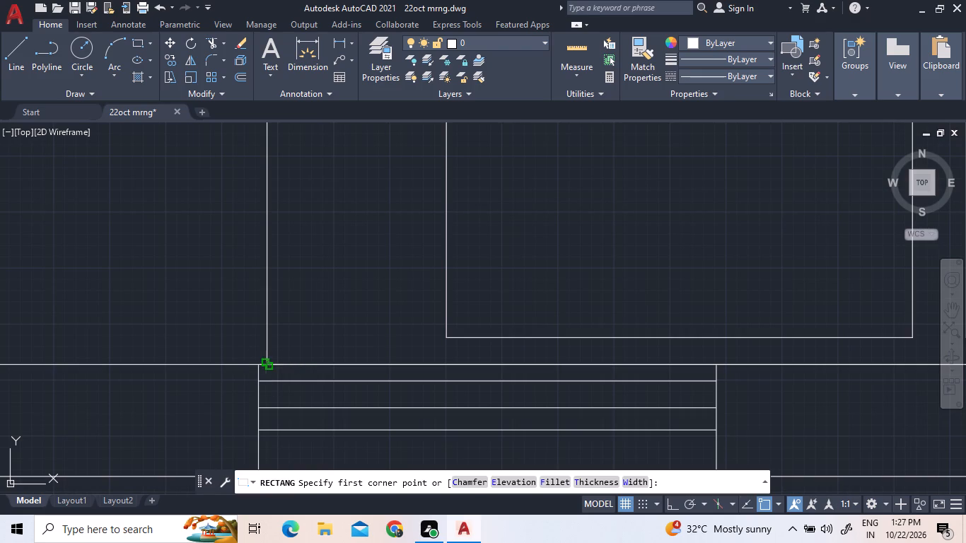
scroll(111, 243, "down", 2)
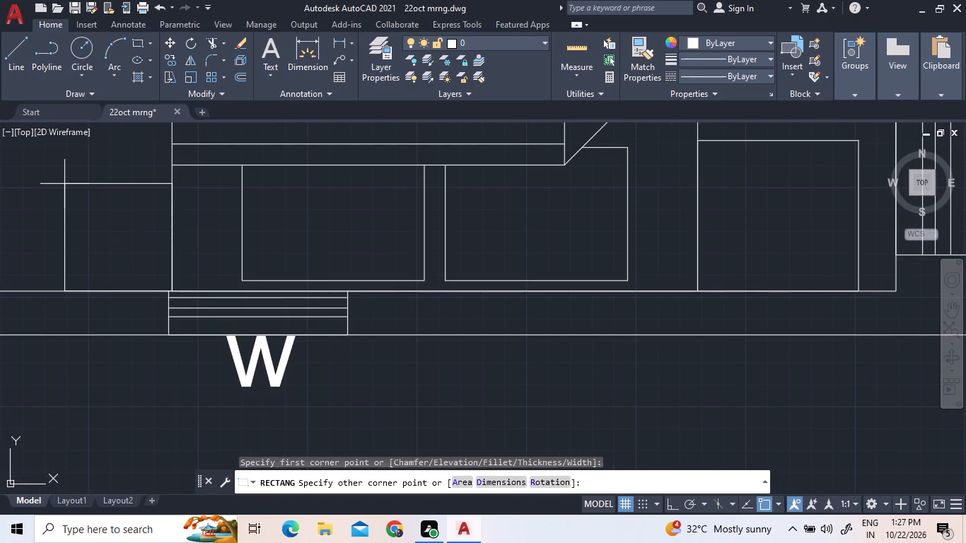
left_click(64, 183)
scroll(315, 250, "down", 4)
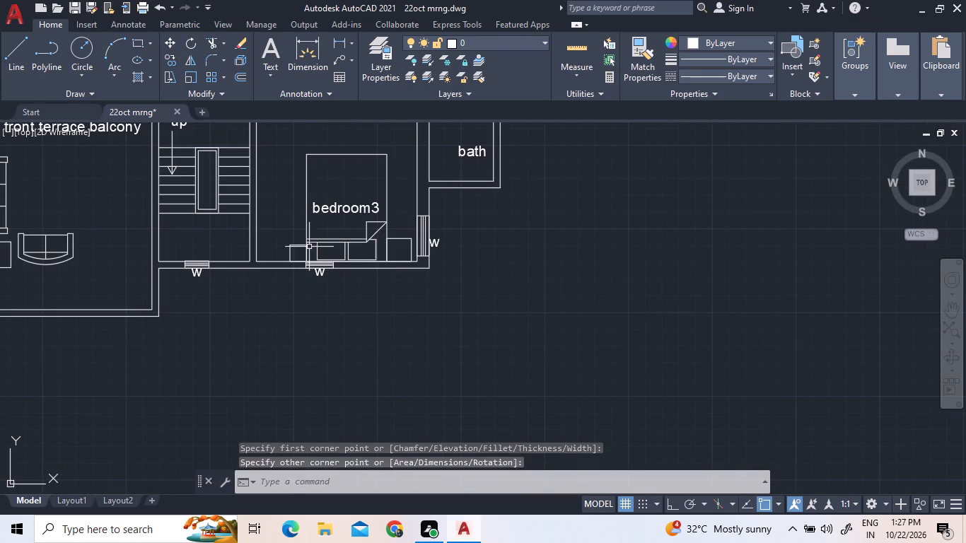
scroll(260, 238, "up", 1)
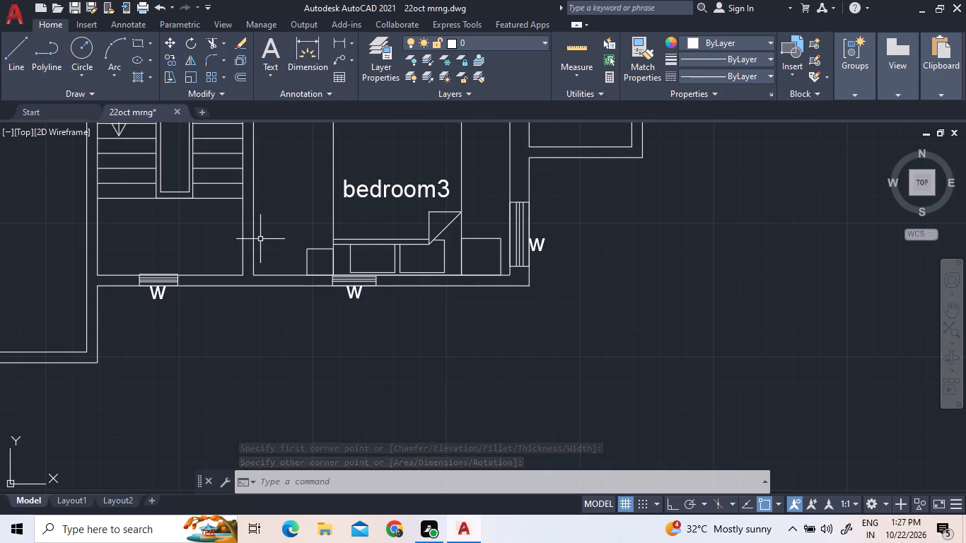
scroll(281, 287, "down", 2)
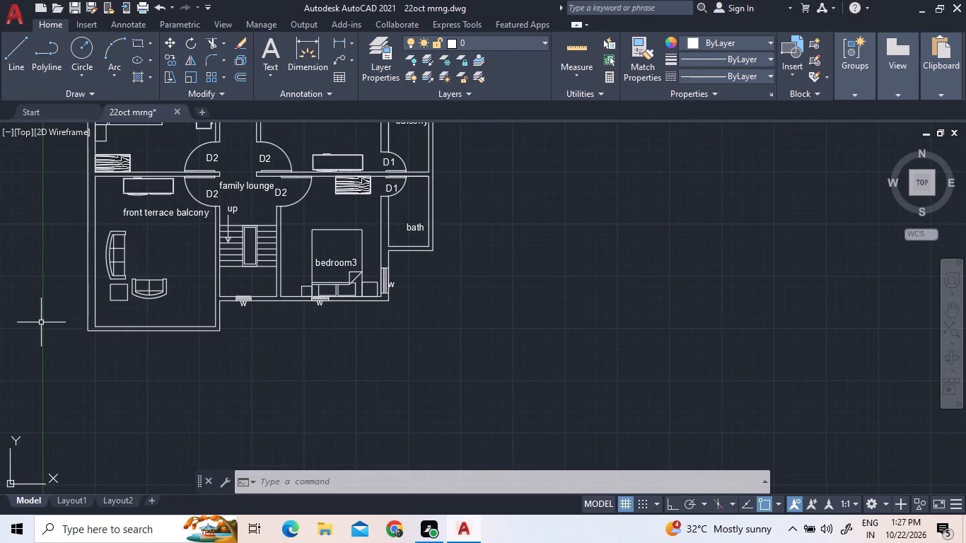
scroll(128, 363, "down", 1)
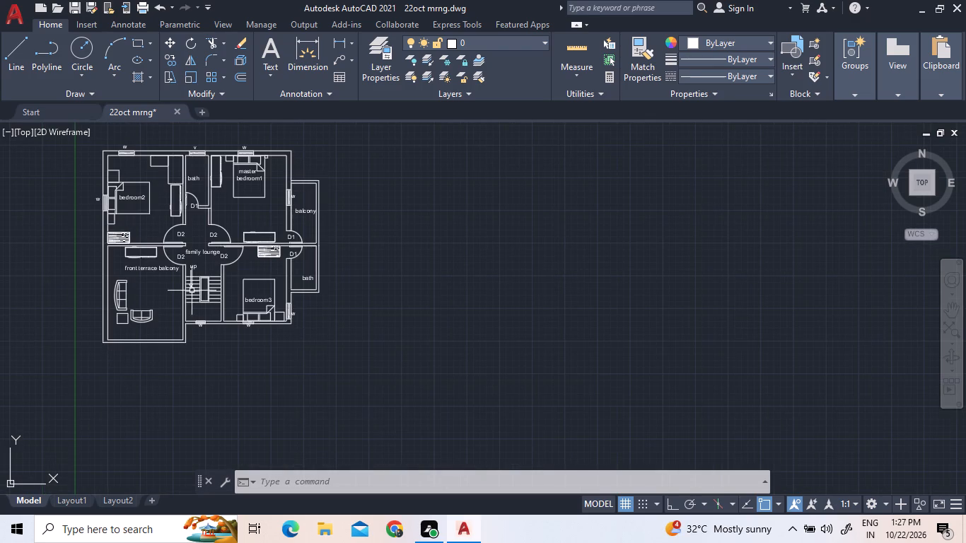